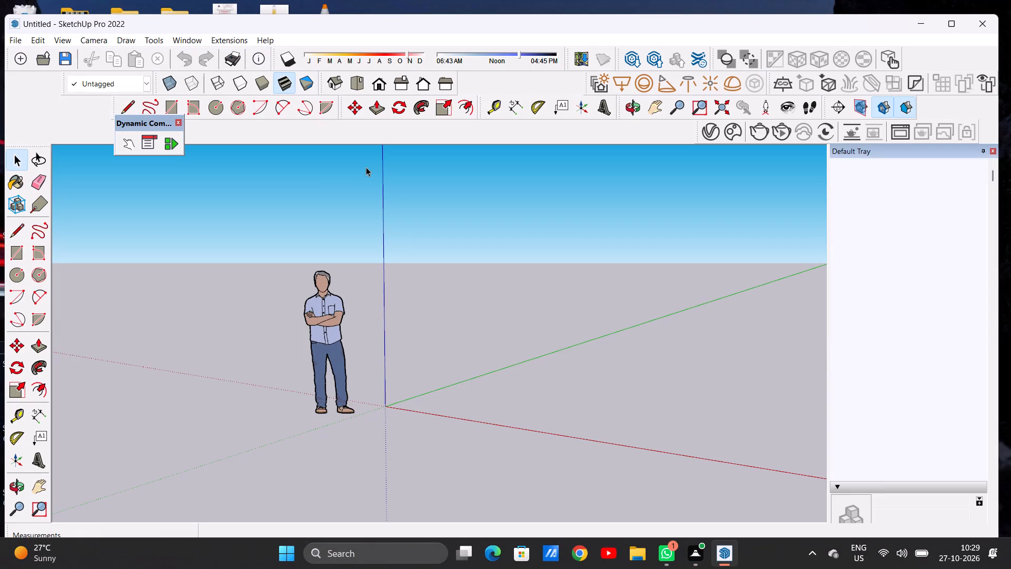
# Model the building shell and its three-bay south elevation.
# Draw a rectangle about 13' 9" by 7' 8" on the ground in top view.
pyautogui.click(361, 84)
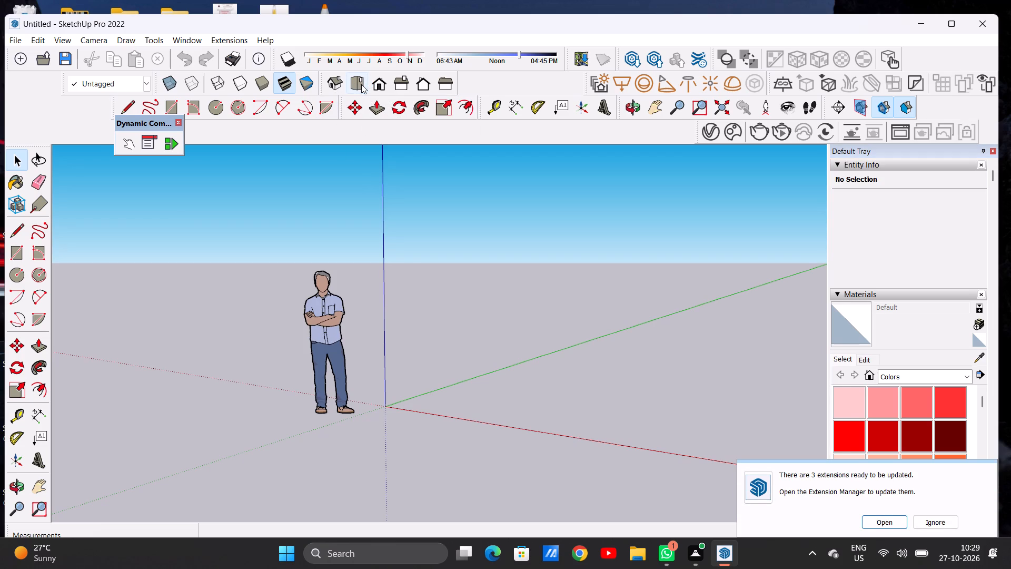
pyautogui.scroll(12, 766, 251)
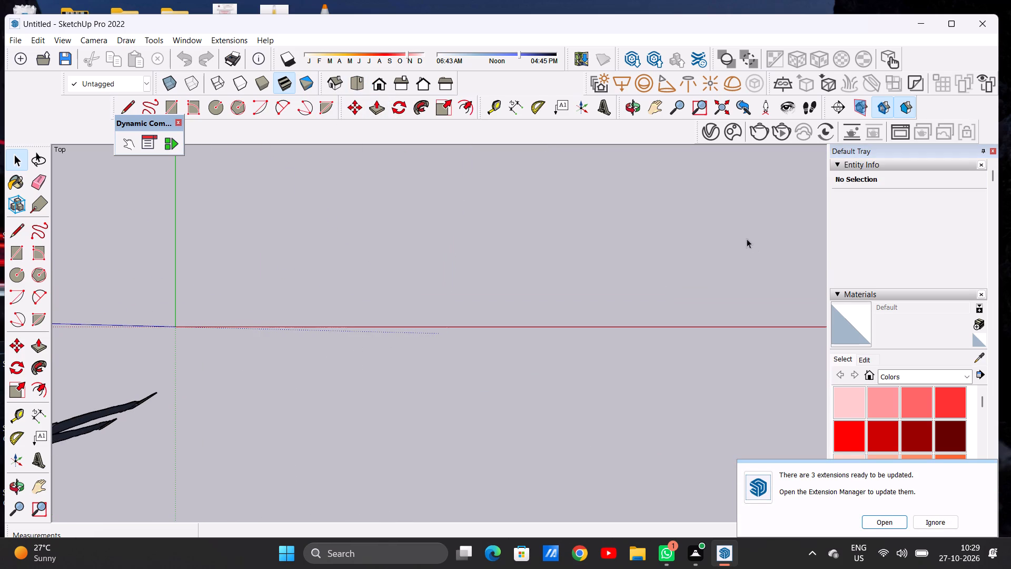
pyautogui.click(656, 113)
pyautogui.moveTo(238, 294); pyautogui.dragTo(117, 438)
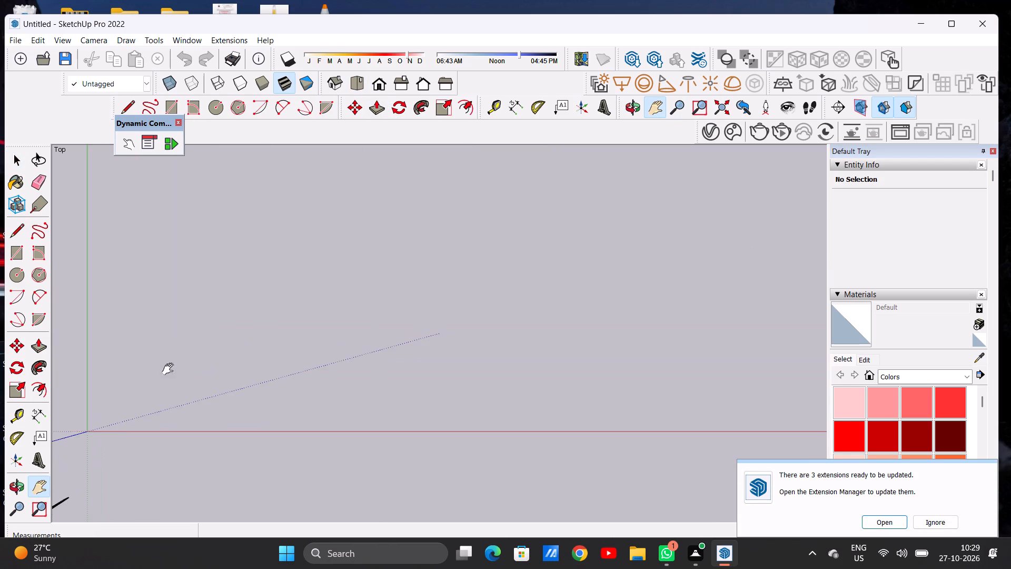
pyautogui.moveTo(195, 326); pyautogui.dragTo(178, 395)
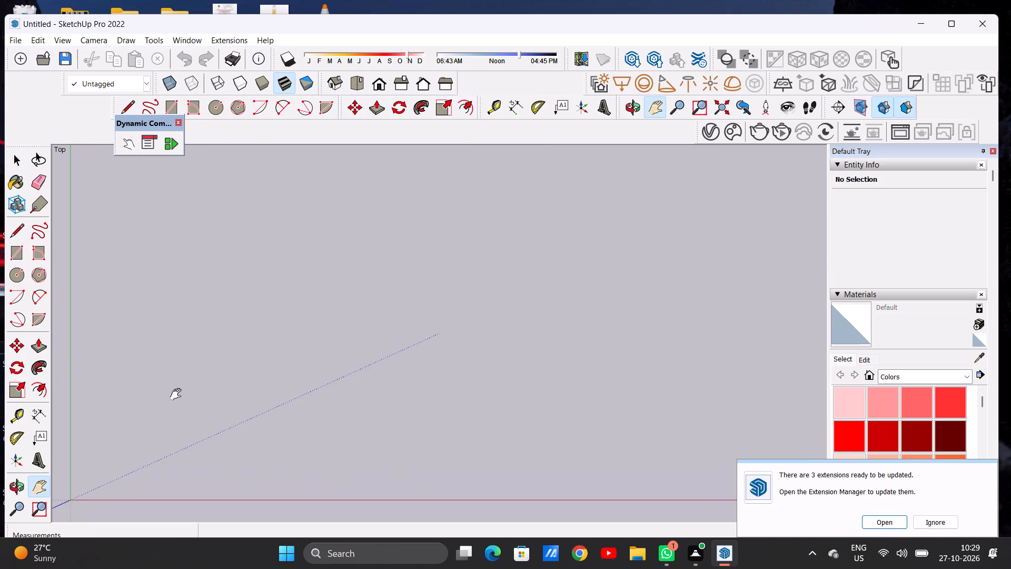
pyautogui.press('space')
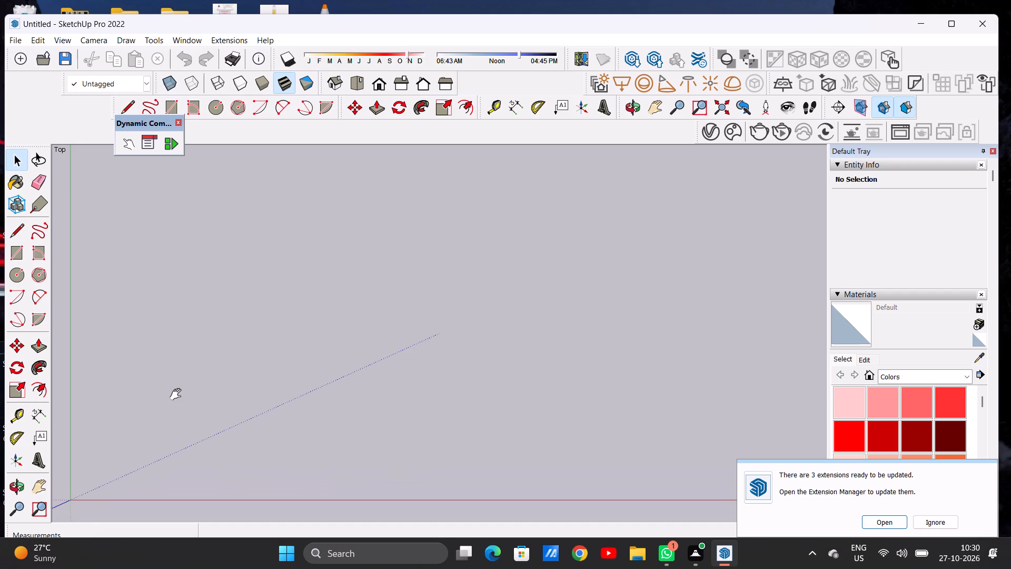
pyautogui.press('space')
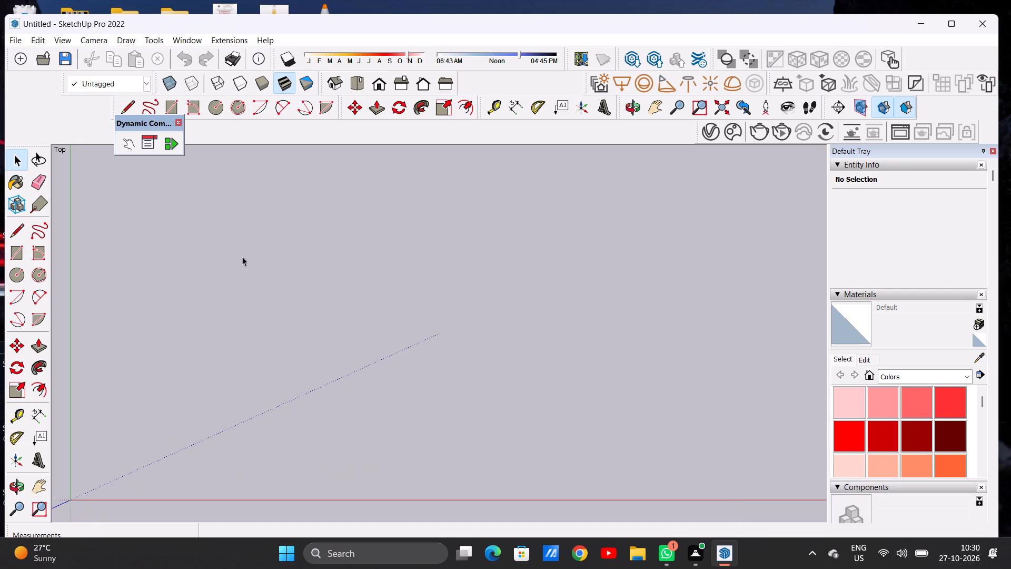
pyautogui.click(174, 102)
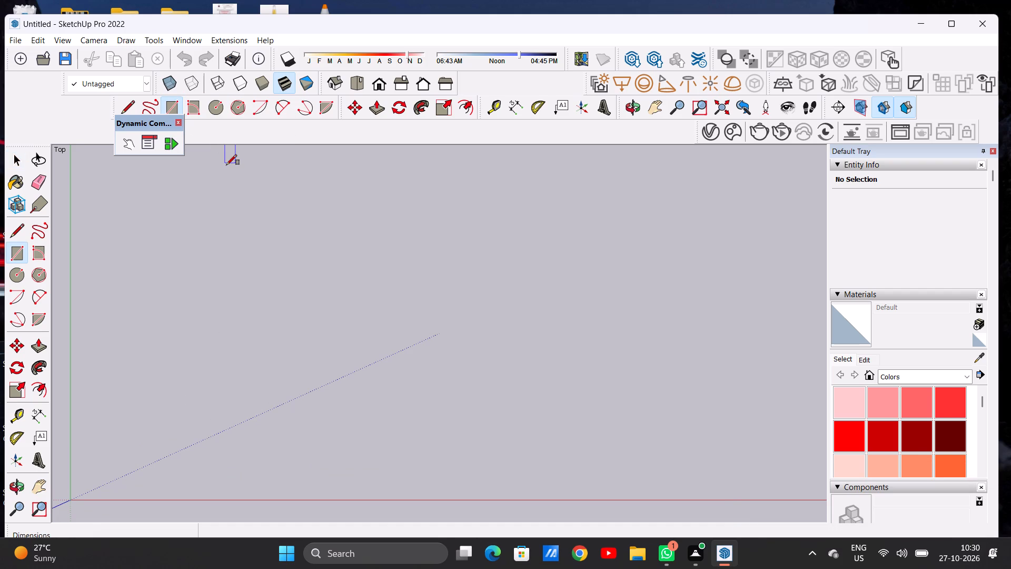
pyautogui.click(201, 157)
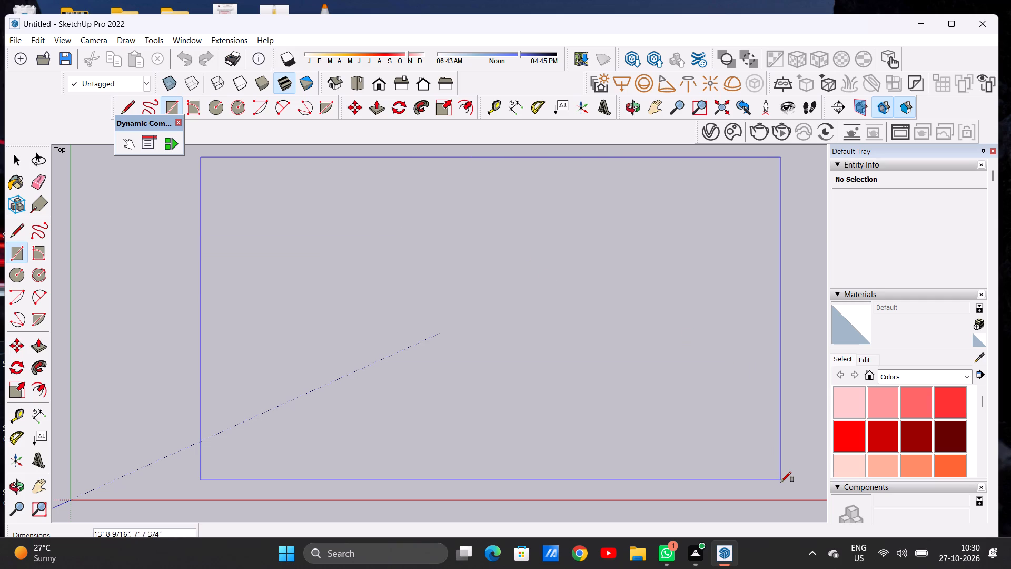
pyautogui.click(781, 483)
pyautogui.press('space')
# Move the whole rectangle about 15' 1" diagonally away from the origin, using its upper-right corner as the base point.
pyautogui.scroll(-13, 467, 461)
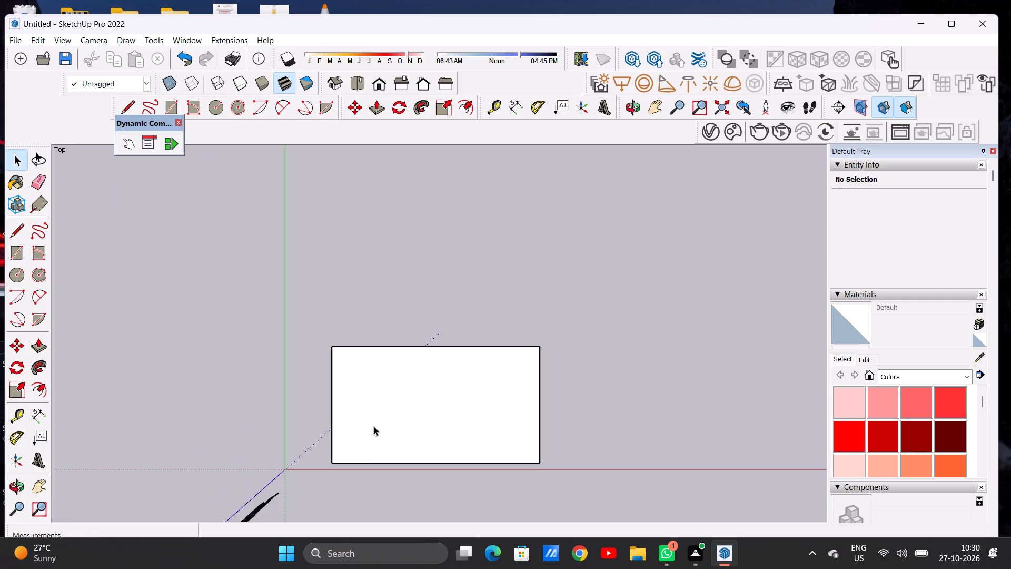
pyautogui.scroll(6, 553, 361)
pyautogui.scroll(-7, 329, 196)
pyautogui.scroll(2, 475, 263)
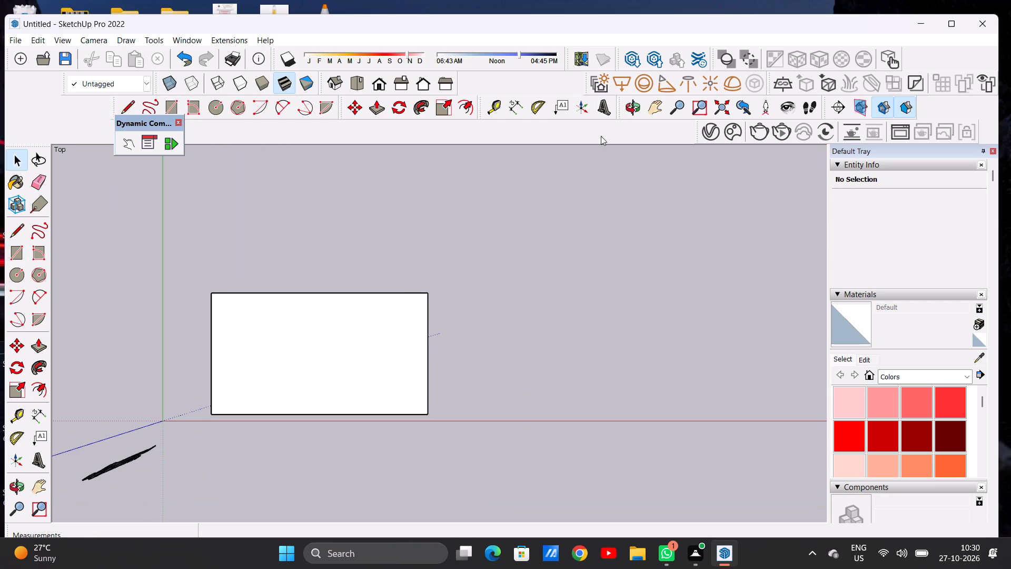
pyautogui.click(664, 112)
pyautogui.moveTo(239, 183); pyautogui.dragTo(152, 260)
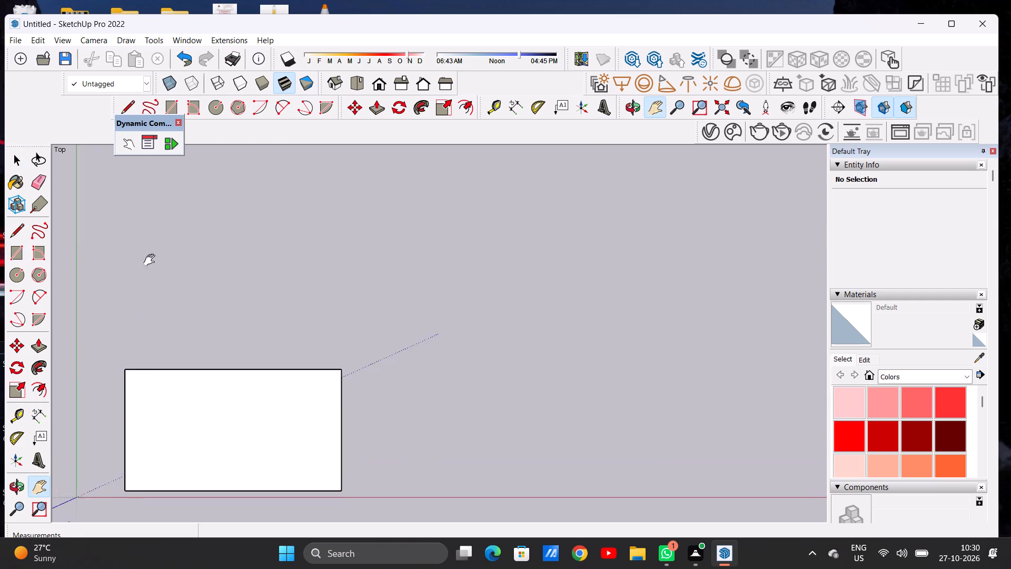
pyautogui.moveTo(152, 260); pyautogui.dragTo(146, 272)
pyautogui.press('space')
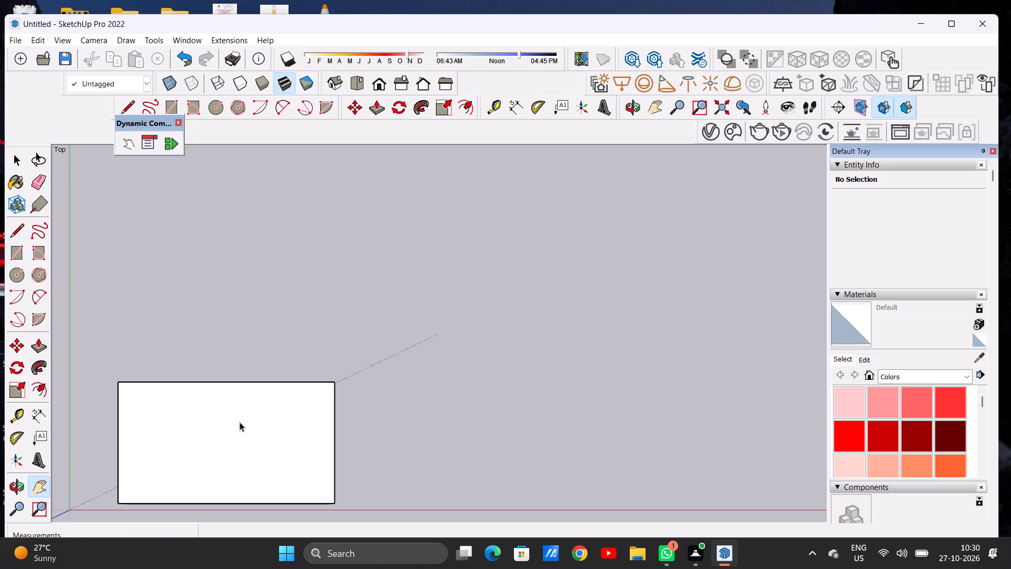
pyautogui.tripleClick(244, 425)
pyautogui.press('m')
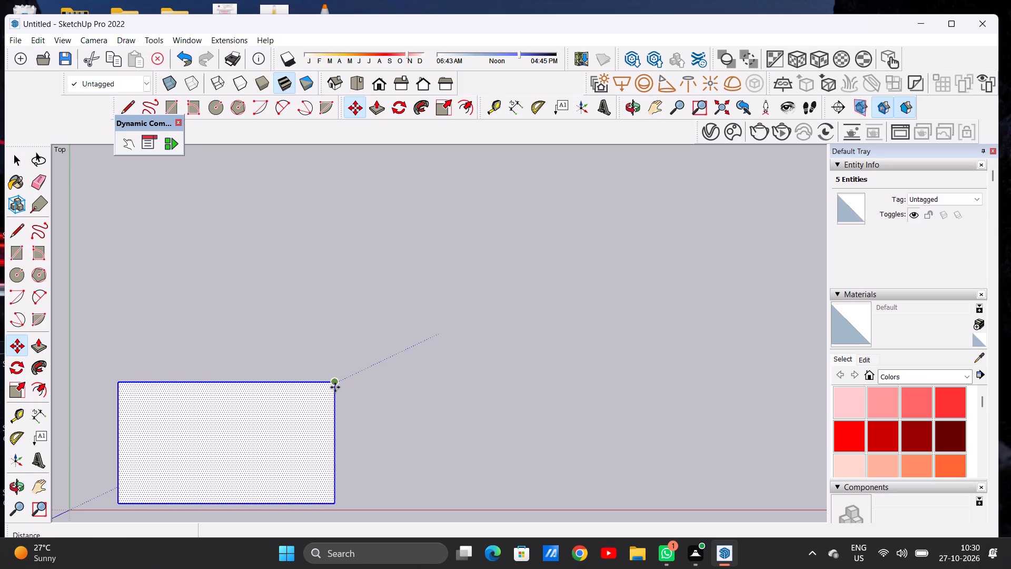
pyautogui.click(335, 387)
pyautogui.click(550, 282)
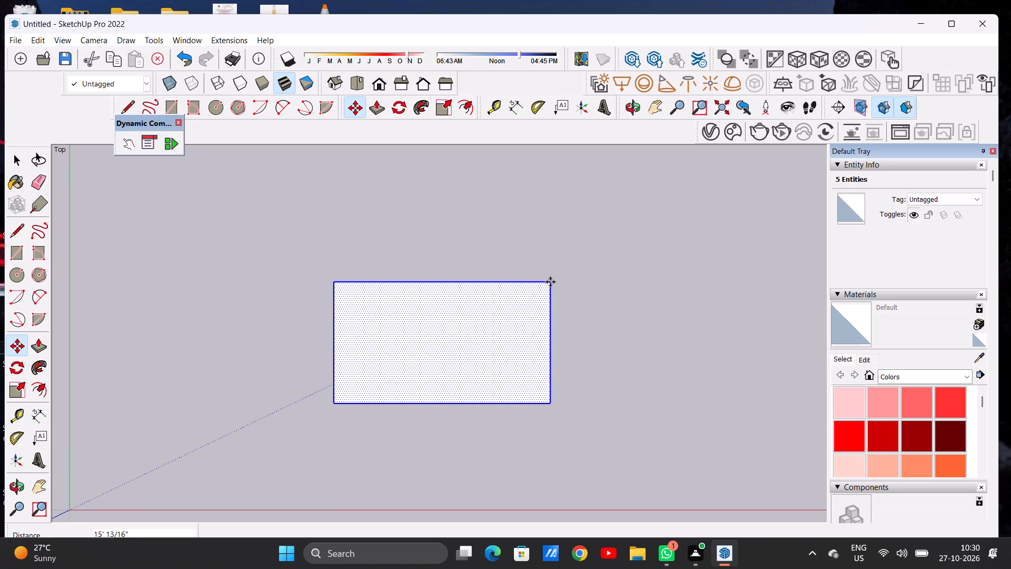
pyautogui.press('space')
pyautogui.click(635, 281)
# Draw a narrow full-width rectangle outward from the upper edge of the existing rectangle.
pyautogui.scroll(3, 457, 297)
pyautogui.press('r')
pyautogui.scroll(3, 441, 298)
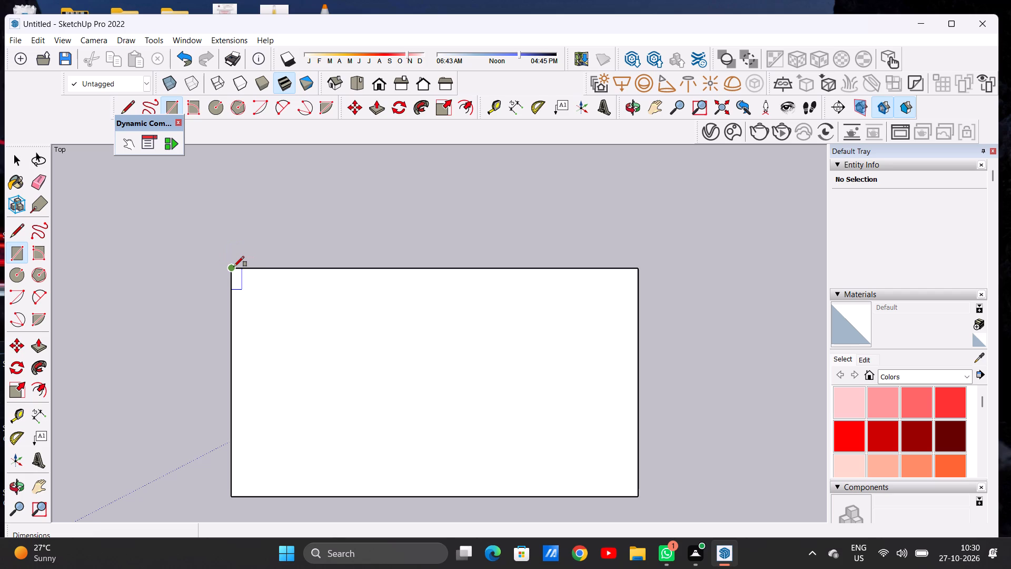
pyautogui.click(234, 267)
pyautogui.click(637, 272)
pyautogui.click(635, 227)
# Draw a rectangle about 9' 1" by 3' 5" along the full right side of the combined shape.
pyautogui.scroll(-8, 629, 216)
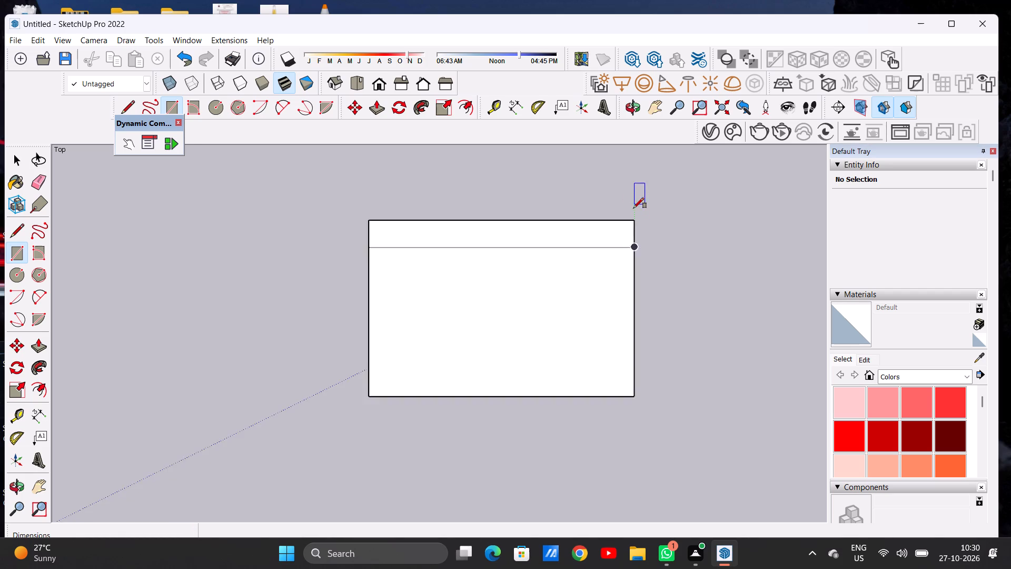
pyautogui.scroll(5, 635, 212)
pyautogui.click(631, 225)
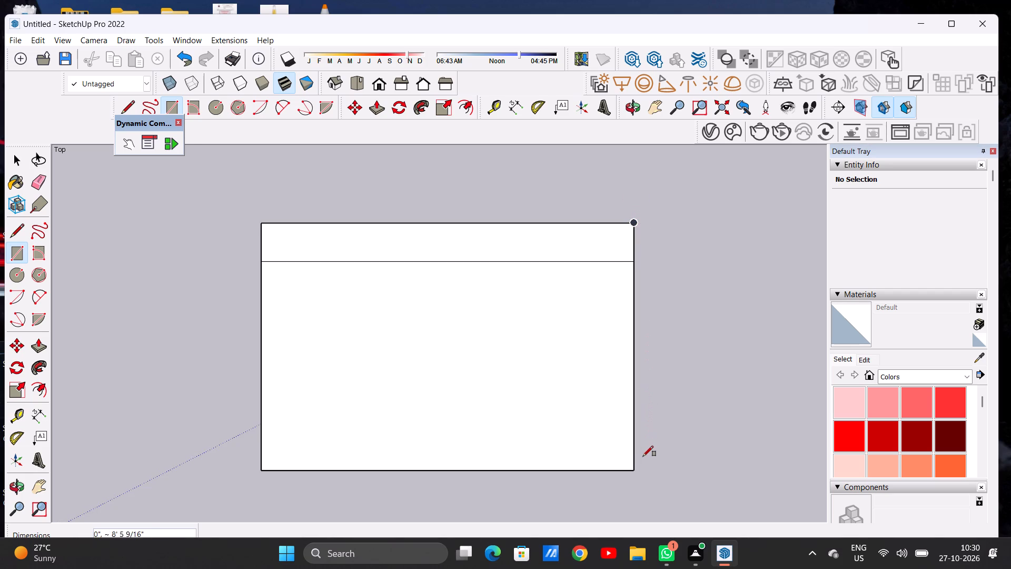
pyautogui.click(636, 472)
pyautogui.click(726, 472)
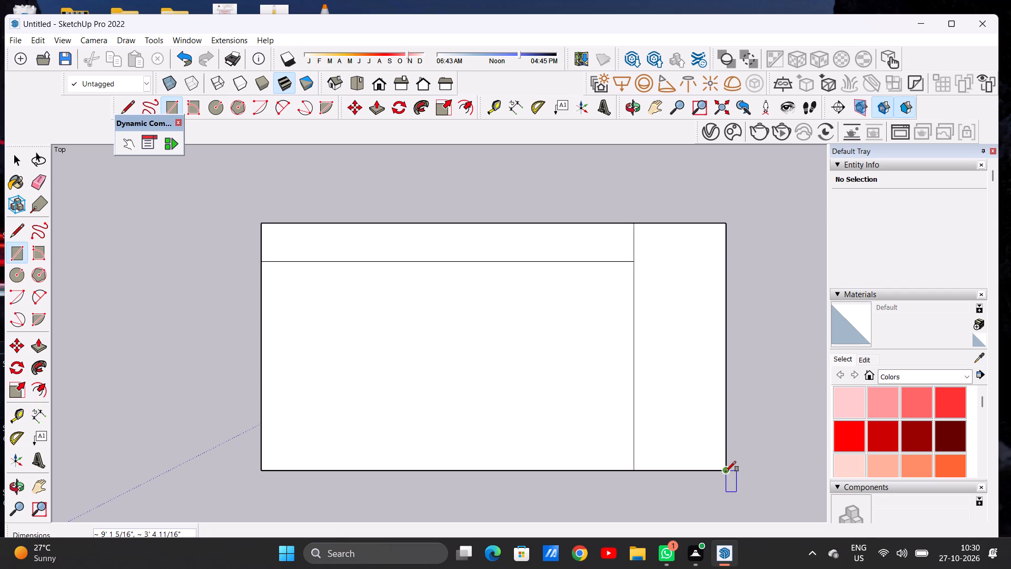
pyautogui.press('space')
# Erase the internal dividing lines to merge the three faces into one rectangle.
pyautogui.write('E')
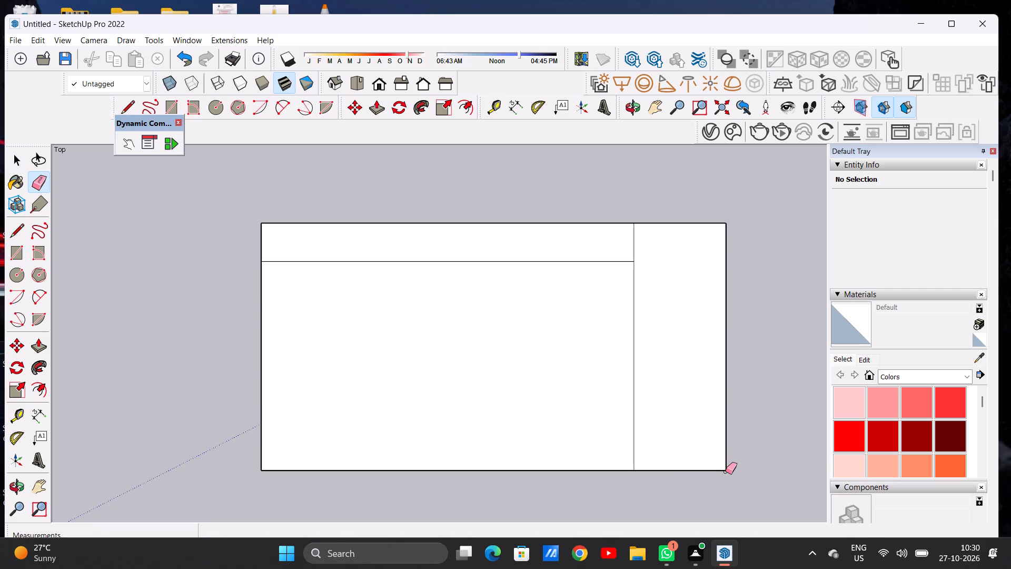
pyautogui.scroll(-6, 534, 286)
pyautogui.scroll(10, 560, 260)
pyautogui.moveTo(627, 254); pyautogui.dragTo(647, 267)
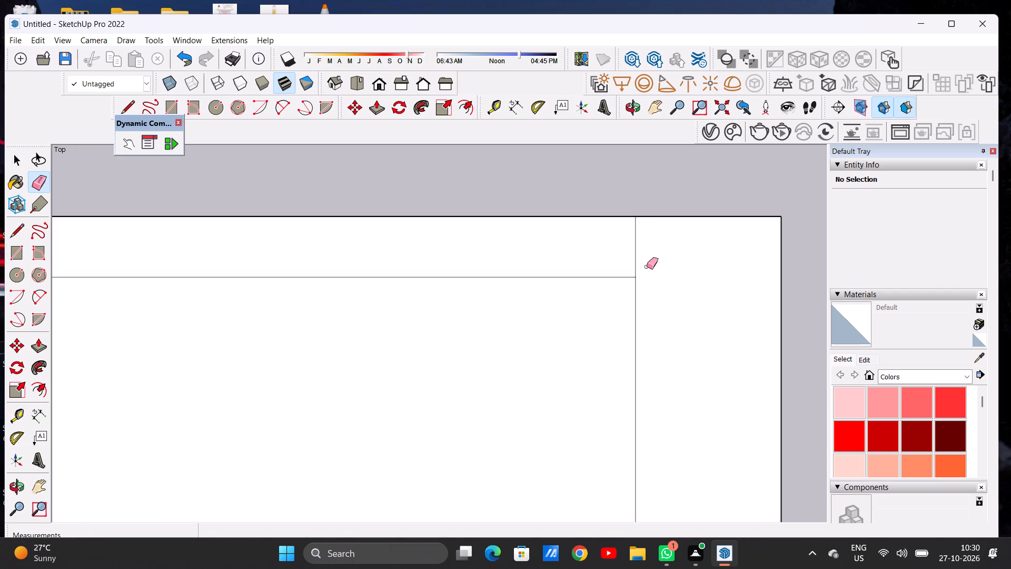
pyautogui.moveTo(647, 267); pyautogui.dragTo(648, 269)
pyautogui.moveTo(625, 269); pyautogui.dragTo(625, 292)
pyautogui.moveTo(642, 297); pyautogui.dragTo(625, 315)
pyautogui.scroll(-13, 616, 303)
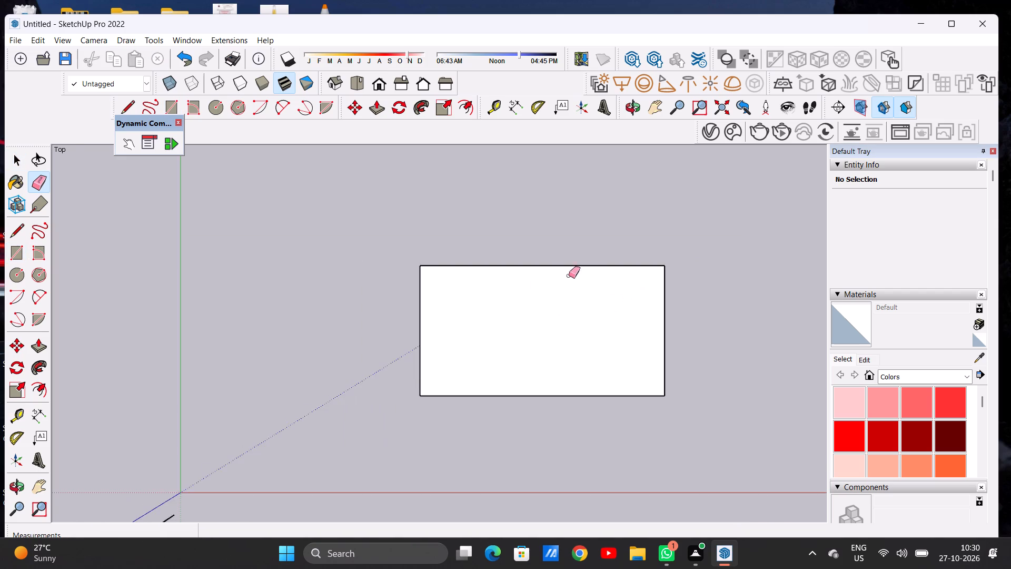
pyautogui.scroll(2, 630, 319)
pyautogui.scroll(-1, 630, 319)
pyautogui.scroll(1, 630, 319)
pyautogui.press('space')
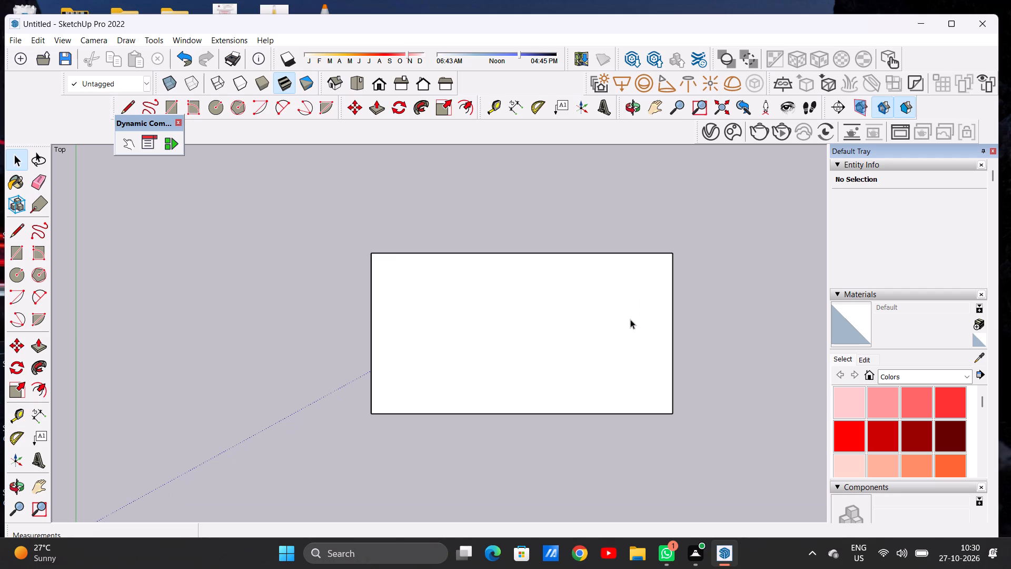
# Draw a rectangle about 9' 1" by 3' 6" outward from the merged rectangle's right edge.
pyautogui.press('r')
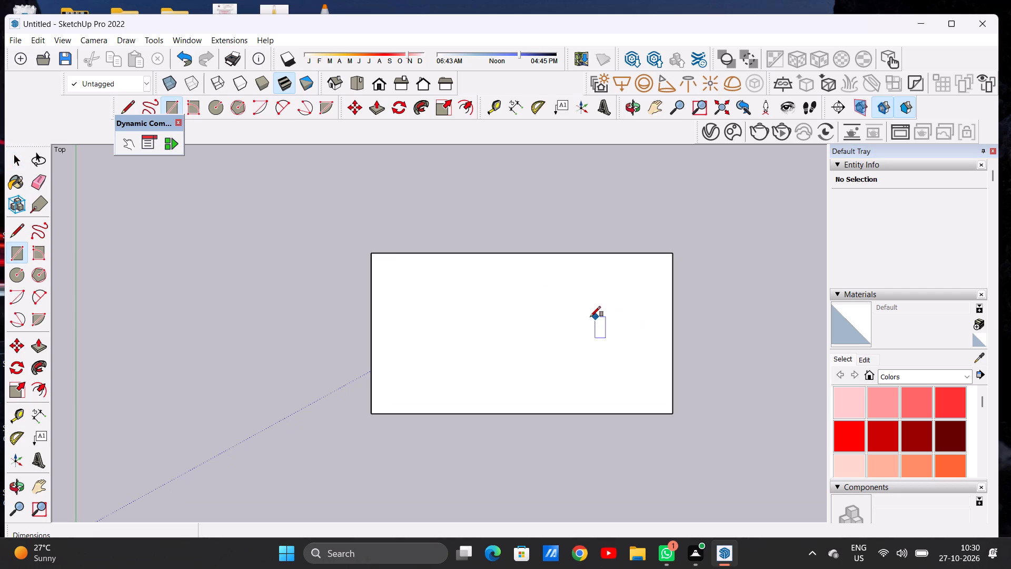
pyautogui.scroll(-7, 510, 256)
pyautogui.scroll(-1, 598, 283)
pyautogui.scroll(5, 598, 283)
pyautogui.scroll(-1, 598, 283)
pyautogui.scroll(1, 598, 283)
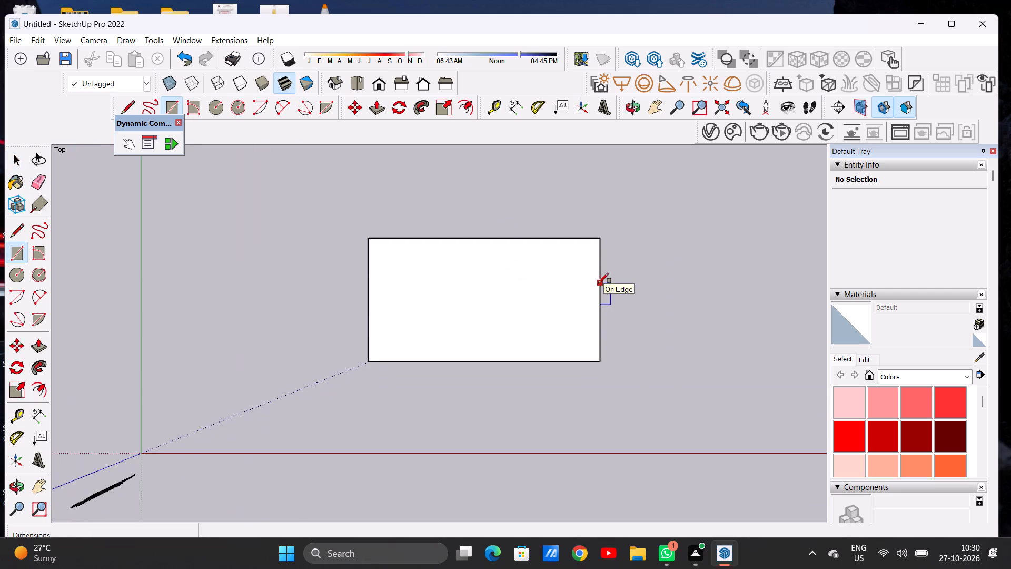
pyautogui.scroll(2, 598, 283)
pyautogui.scroll(-1, 598, 283)
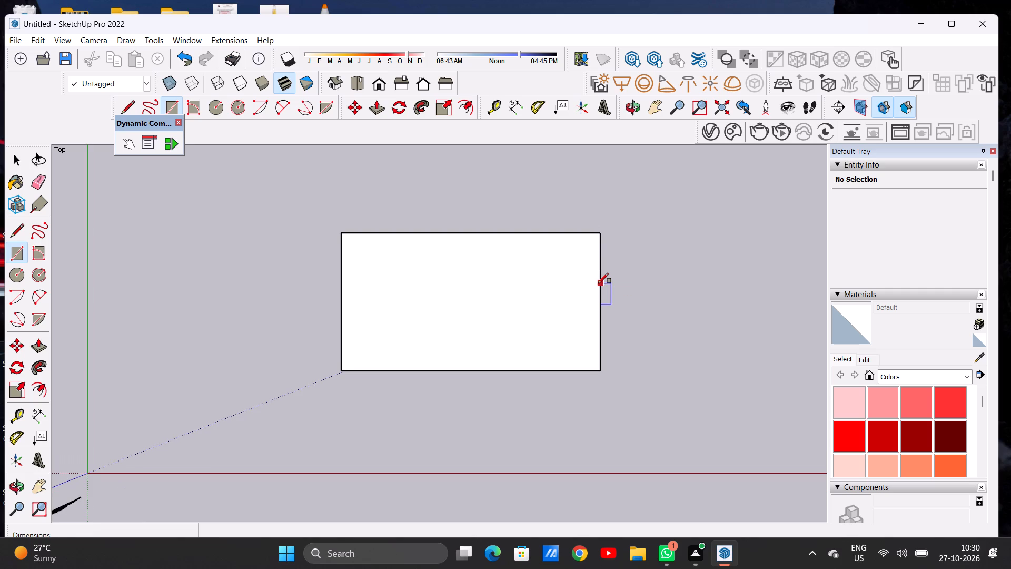
pyautogui.click(602, 238)
pyautogui.click(601, 370)
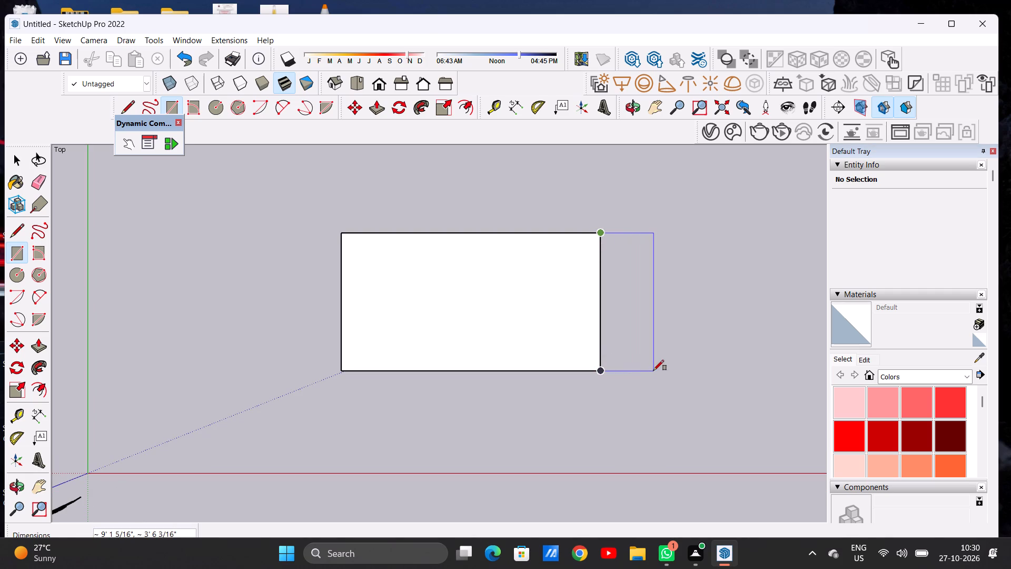
pyautogui.click(653, 370)
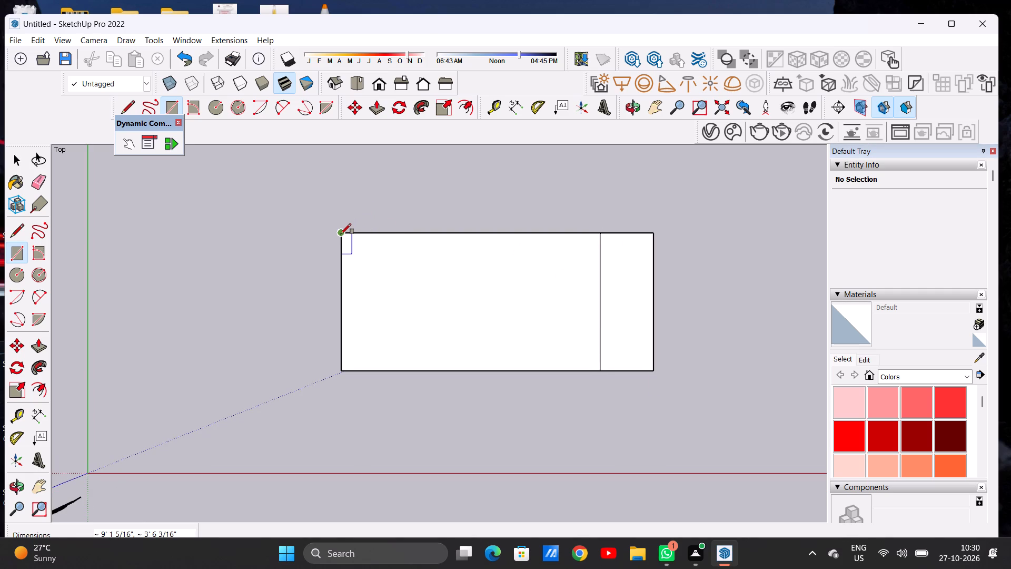
# Draw a strip about 20' 8" long outward from the upper edge, spanning both existing rectangles.
pyautogui.click(341, 234)
pyautogui.click(655, 231)
pyautogui.click(655, 193)
# Draw a rectangle about 11' 9" by 3' 7" along the full outer right side of the shape.
pyautogui.click(651, 193)
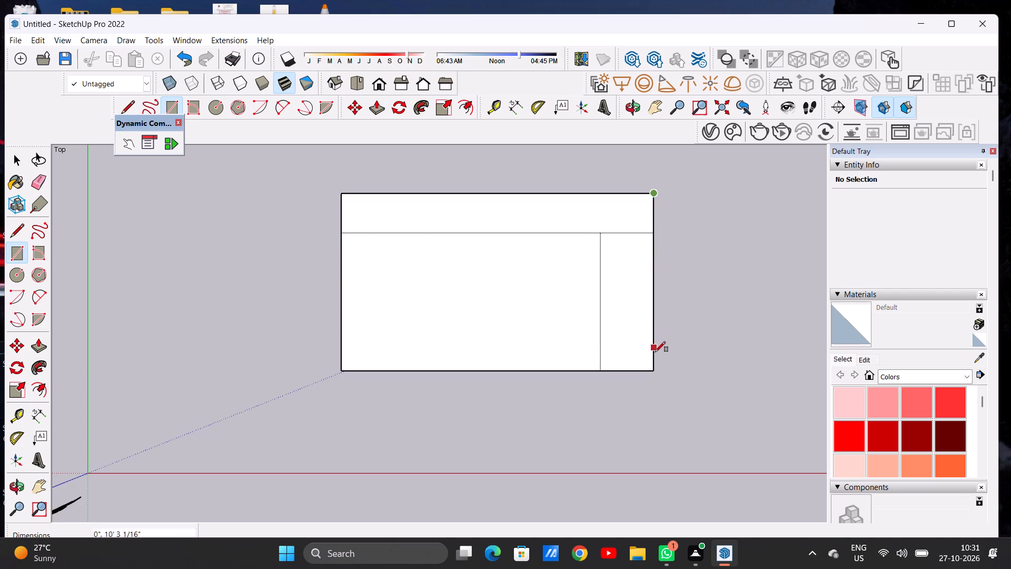
pyautogui.click(654, 367)
pyautogui.click(707, 370)
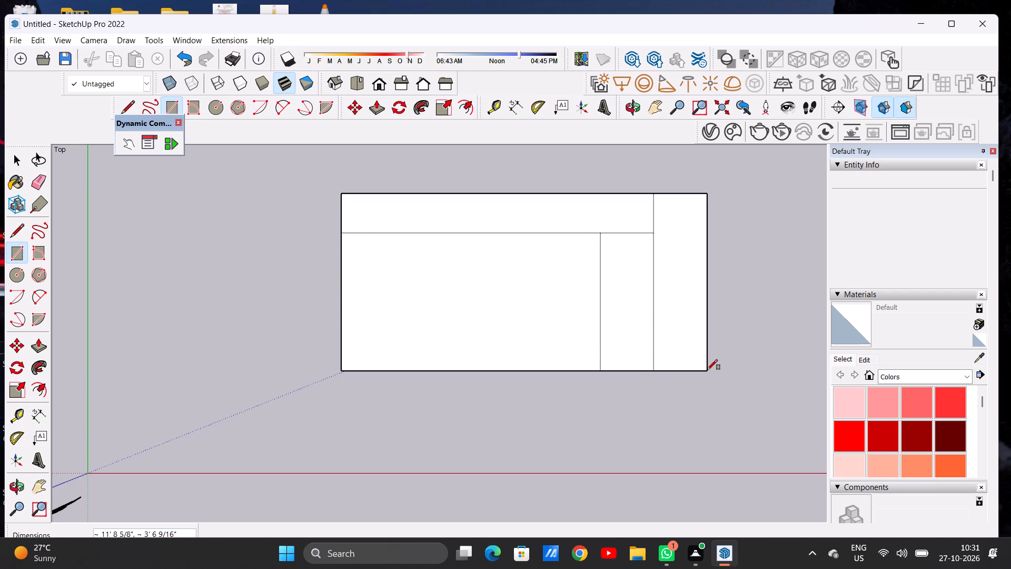
pyautogui.press('space')
# Erase the outer vertical divider and the short horizontal line beside the inner rectangle, leaving a single L-shaped face around it.
pyautogui.scroll(-5, 360, 359)
pyautogui.scroll(6, 509, 293)
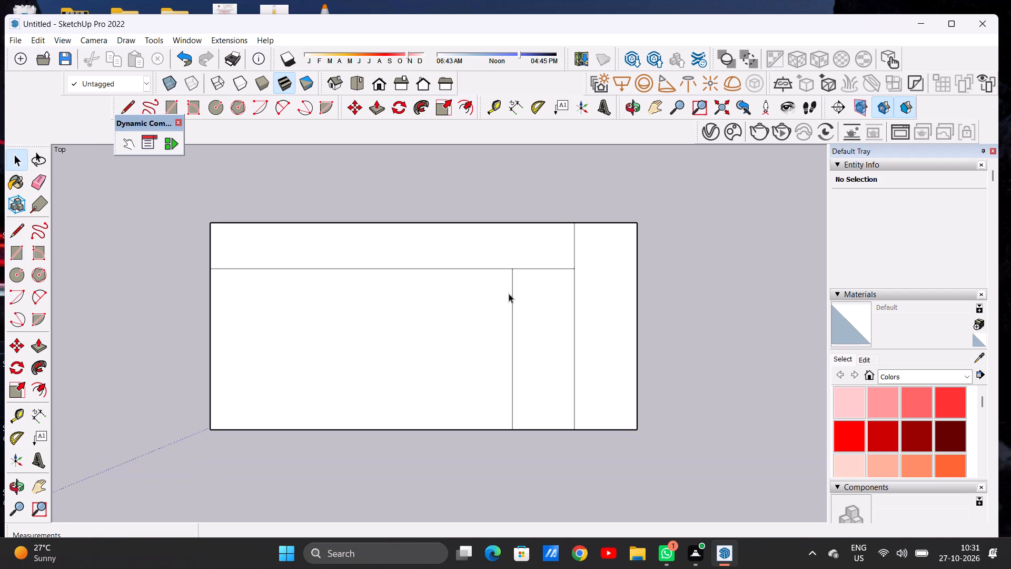
pyautogui.press('e')
pyautogui.scroll(4, 512, 299)
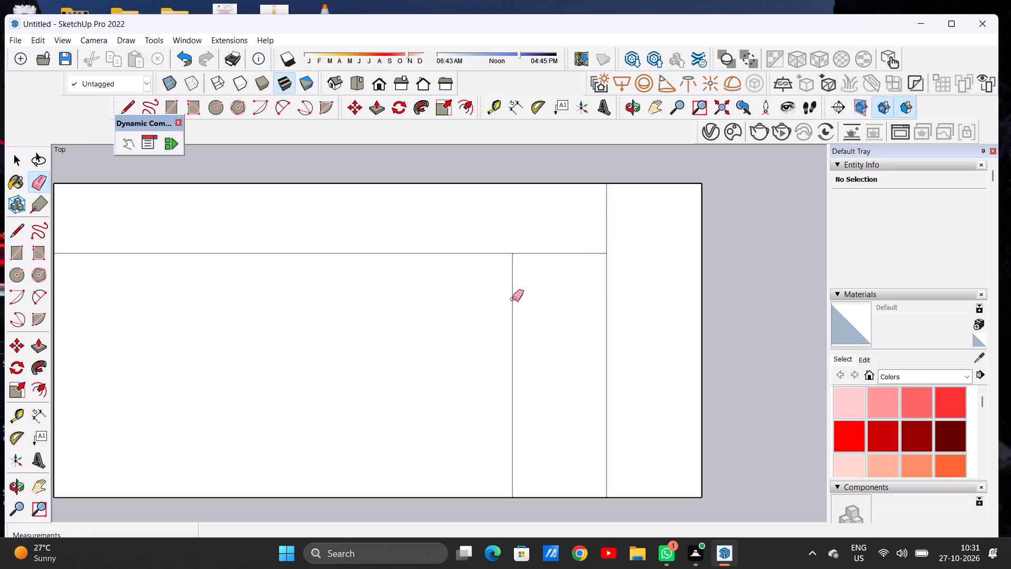
pyautogui.moveTo(608, 237); pyautogui.dragTo(598, 242)
pyautogui.moveTo(598, 242); pyautogui.dragTo(599, 257)
pyautogui.moveTo(614, 271); pyautogui.dragTo(592, 291)
pyautogui.moveTo(543, 297); pyautogui.dragTo(534, 302)
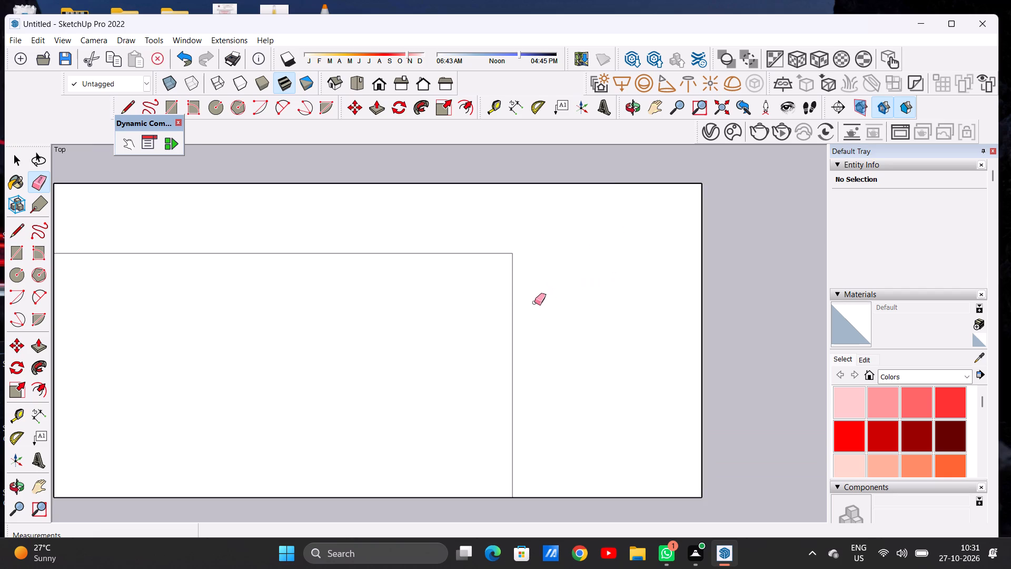
# Erase the remaining inner vertical and horizontal lines so the whole shape becomes one rectangular face.
pyautogui.moveTo(534, 302); pyautogui.dragTo(498, 320)
pyautogui.click(498, 254)
pyautogui.press('space')
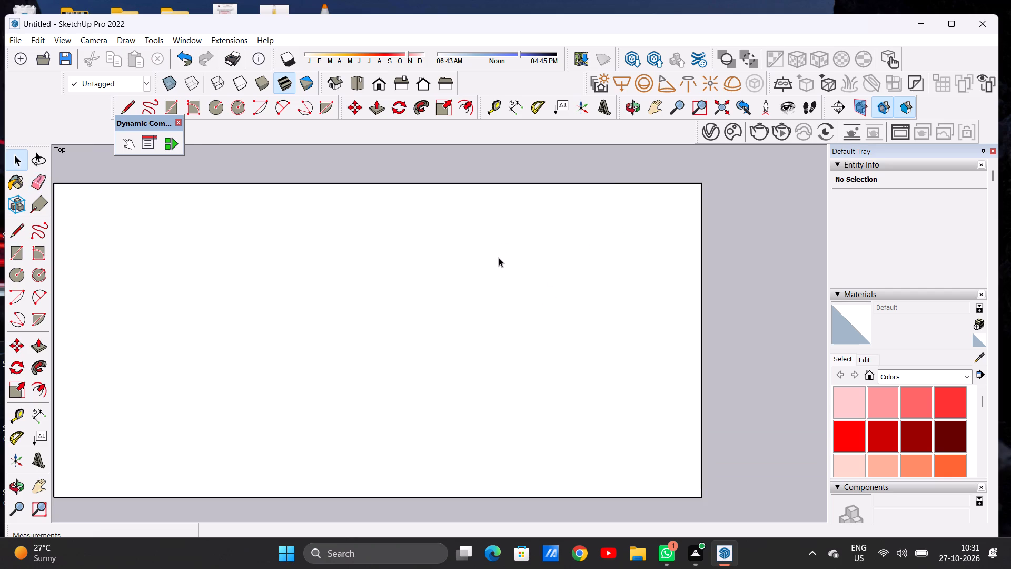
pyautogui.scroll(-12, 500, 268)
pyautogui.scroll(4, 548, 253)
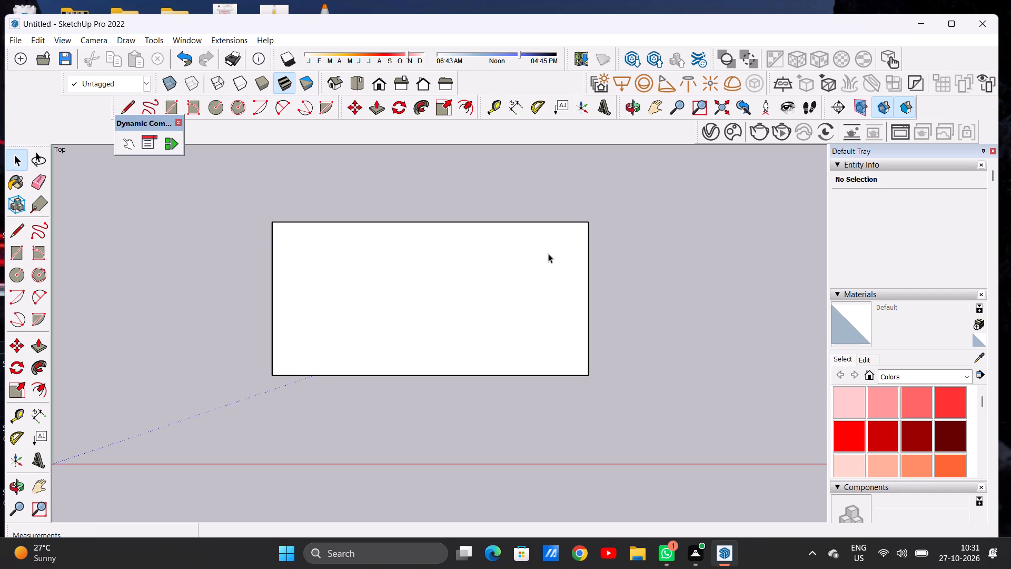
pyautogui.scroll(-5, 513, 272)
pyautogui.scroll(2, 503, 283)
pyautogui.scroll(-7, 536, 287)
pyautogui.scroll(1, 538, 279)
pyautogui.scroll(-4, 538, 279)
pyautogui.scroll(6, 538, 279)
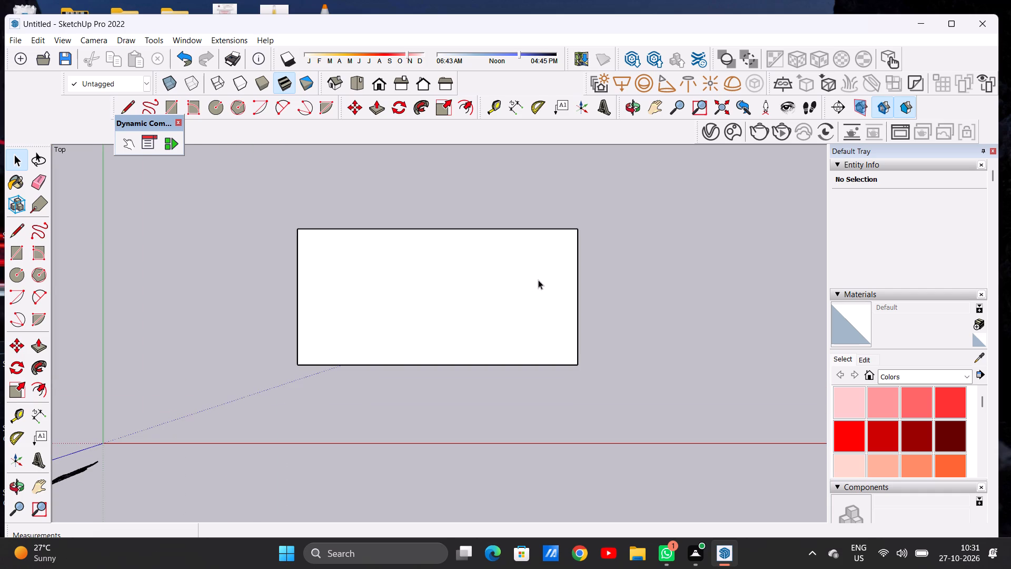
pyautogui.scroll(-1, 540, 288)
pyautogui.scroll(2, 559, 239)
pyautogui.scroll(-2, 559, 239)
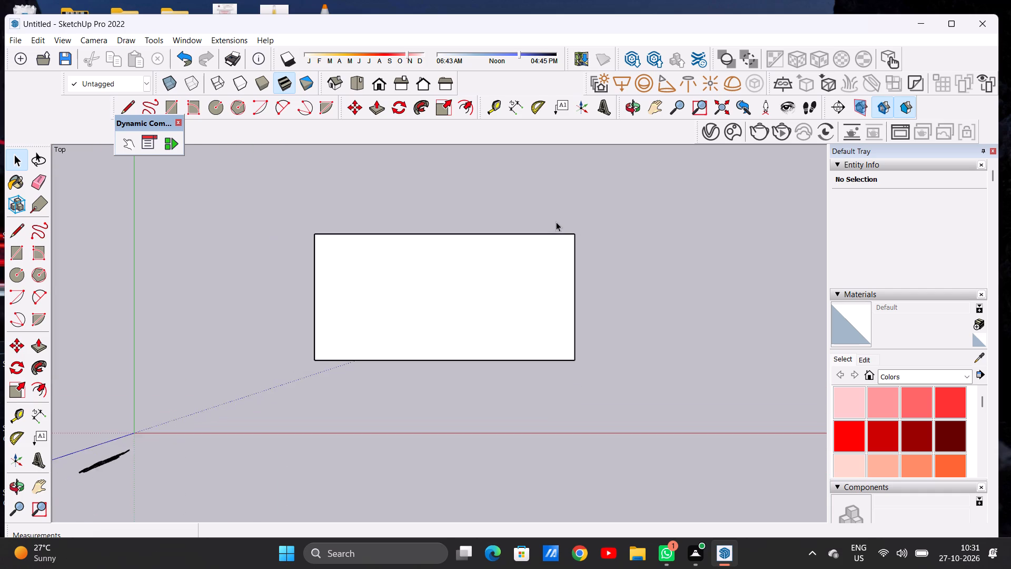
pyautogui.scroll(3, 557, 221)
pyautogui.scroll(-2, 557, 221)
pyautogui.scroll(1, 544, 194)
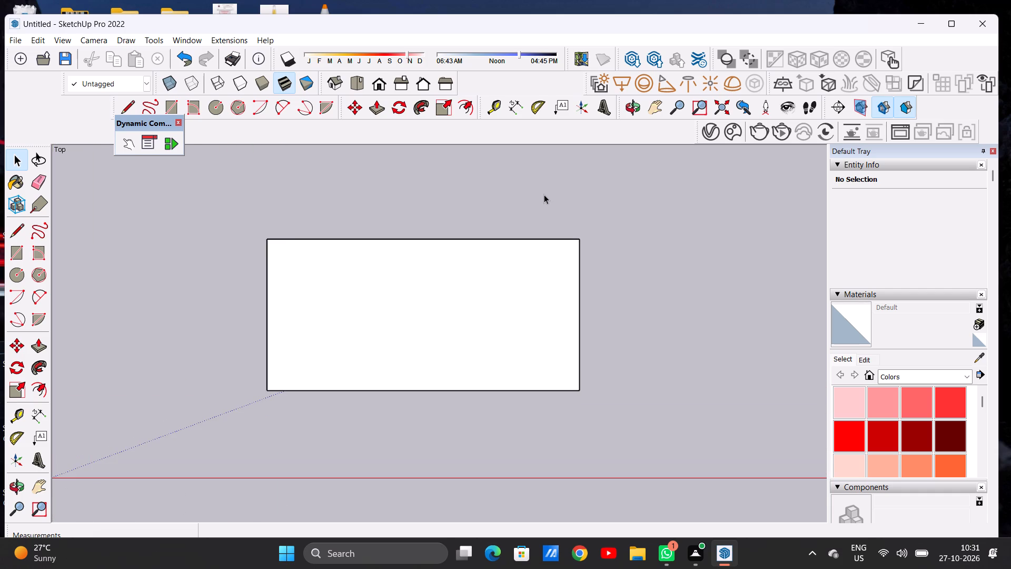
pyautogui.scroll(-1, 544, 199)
# Draw a rectangle about 24' 2" by 2' 7" outward along the full upper edge of the merged rectangle.
pyautogui.click(656, 114)
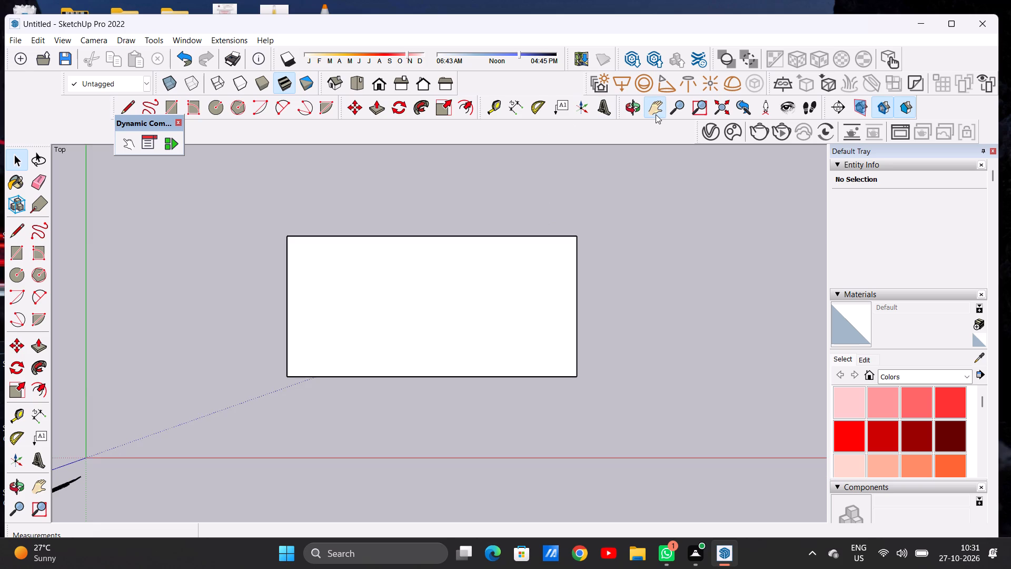
pyautogui.moveTo(191, 366); pyautogui.dragTo(168, 405)
pyautogui.press('space')
pyautogui.scroll(1, 277, 404)
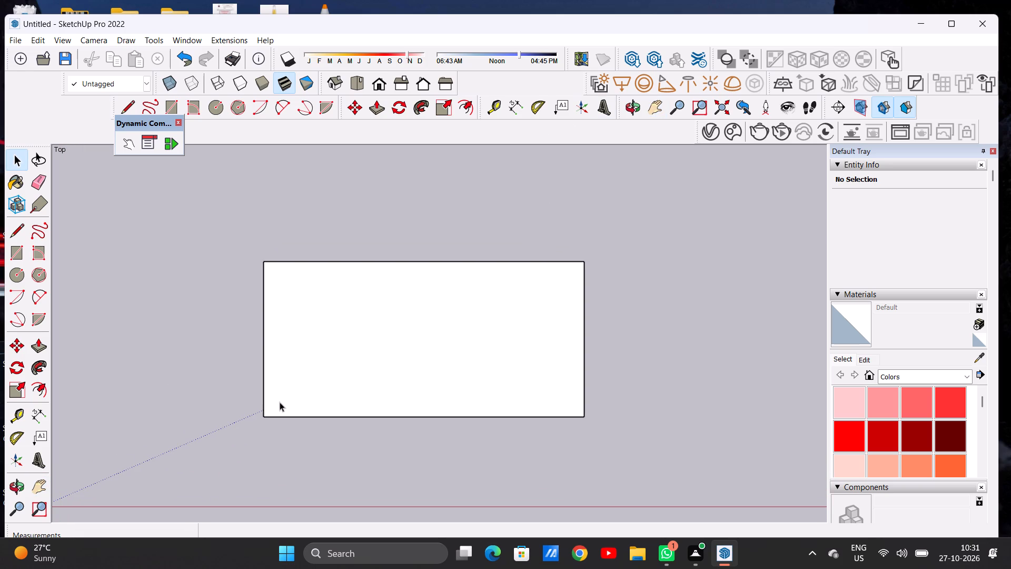
pyautogui.press('r')
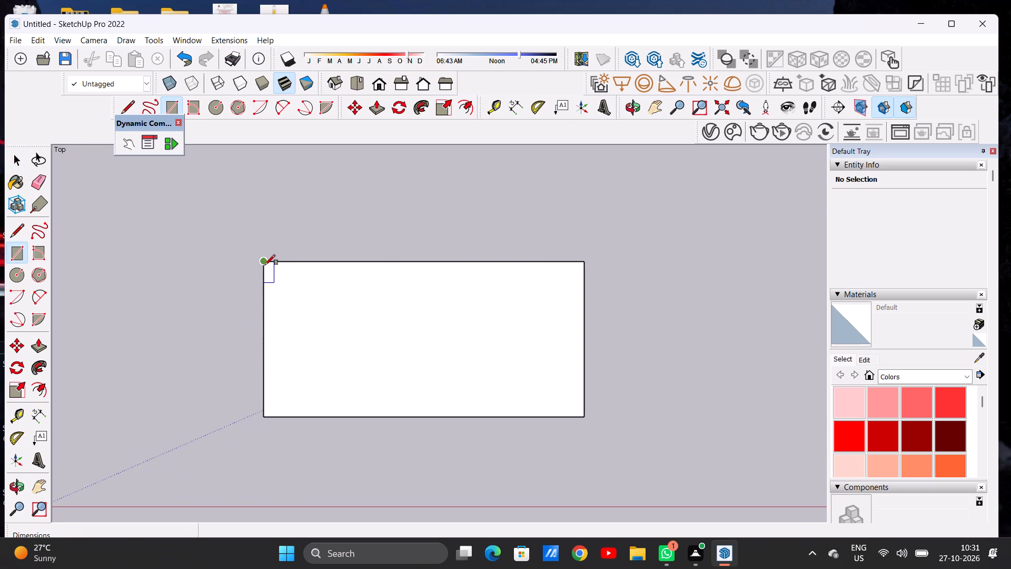
pyautogui.click(265, 265)
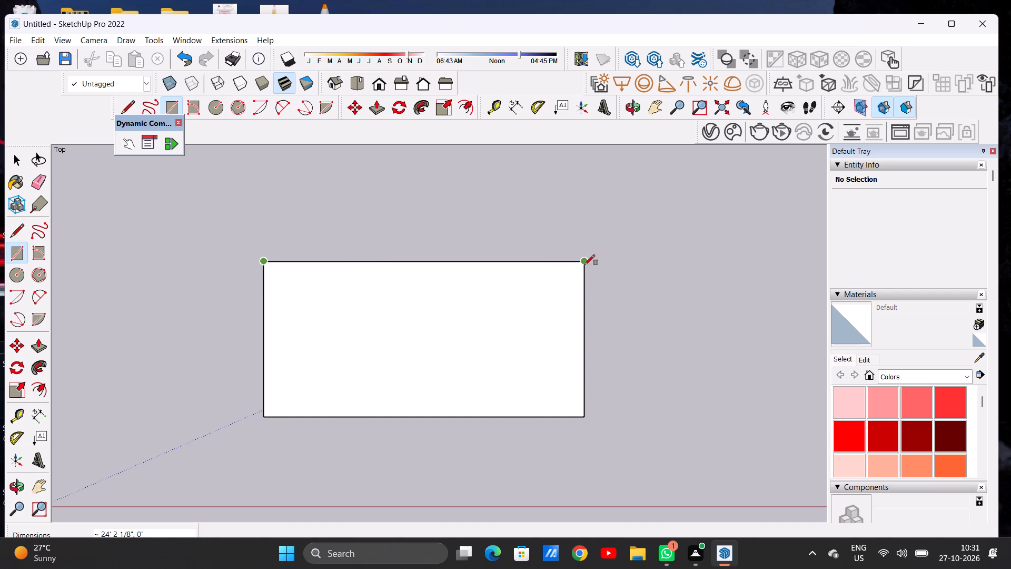
pyautogui.click(584, 265)
pyautogui.click(583, 228)
pyautogui.click(583, 228)
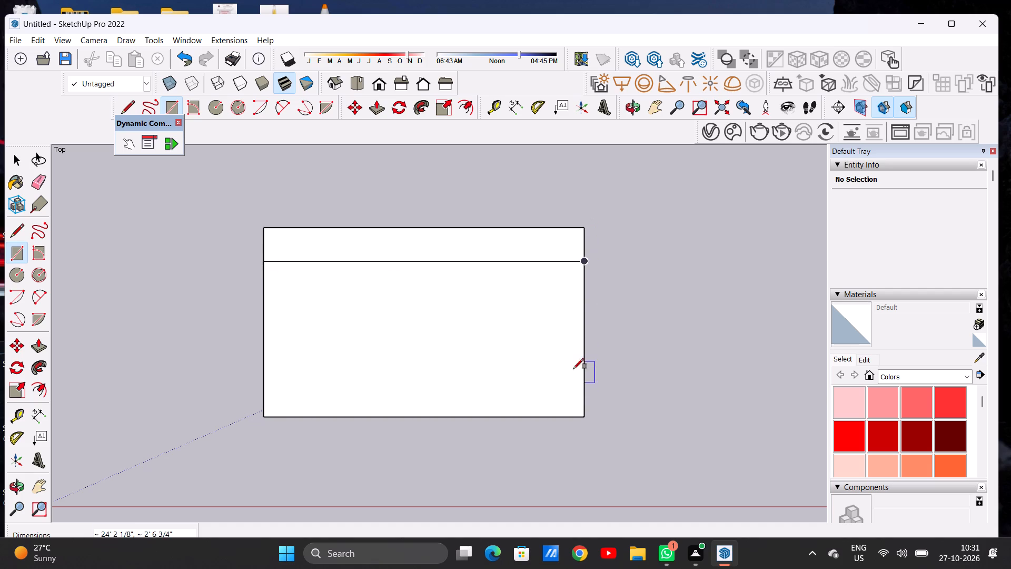
# Draw a rectangle about 14' 3" by 4' 8" outward along the full right side, including the new upper strip.
pyautogui.click(581, 226)
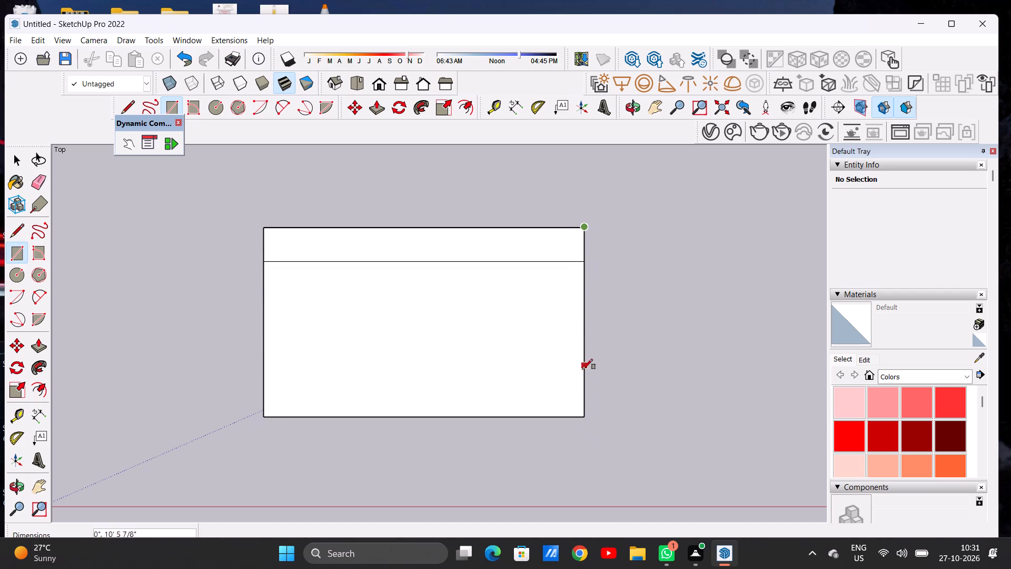
pyautogui.click(583, 415)
pyautogui.click(647, 430)
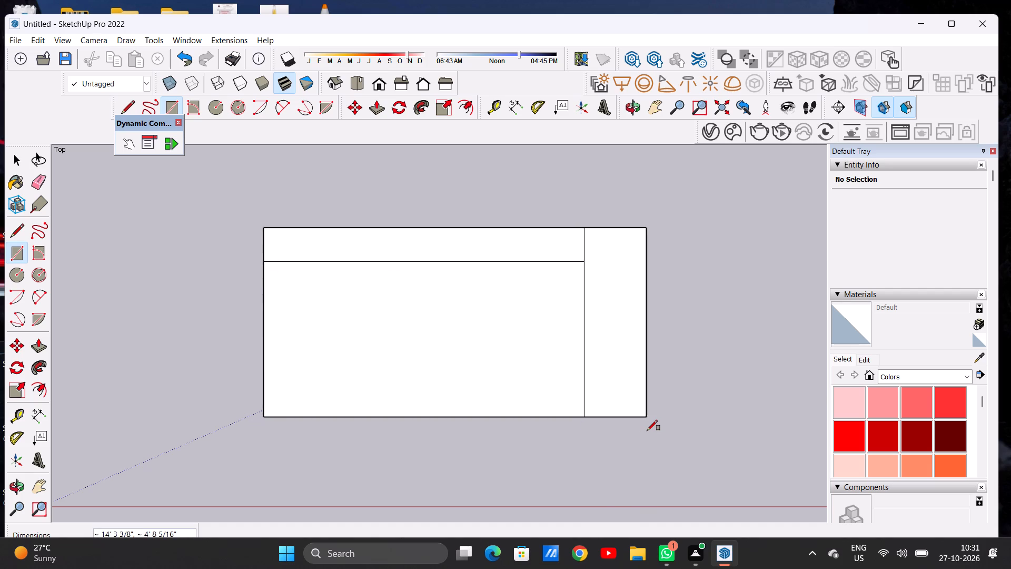
# Erase the vertical and horizontal dividing lines to merge the strips and main rectangle into one face.
pyautogui.press('space')
pyautogui.scroll(1, 592, 289)
pyautogui.press('e')
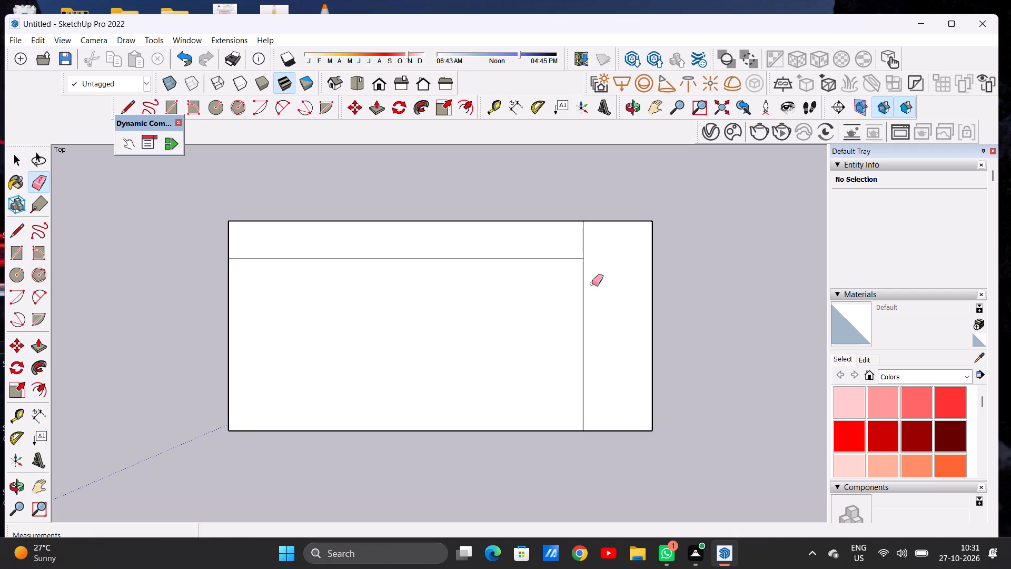
pyautogui.moveTo(592, 283); pyautogui.dragTo(574, 310)
pyautogui.moveTo(571, 255); pyautogui.dragTo(572, 263)
pyautogui.moveTo(588, 249); pyautogui.dragTo(574, 253)
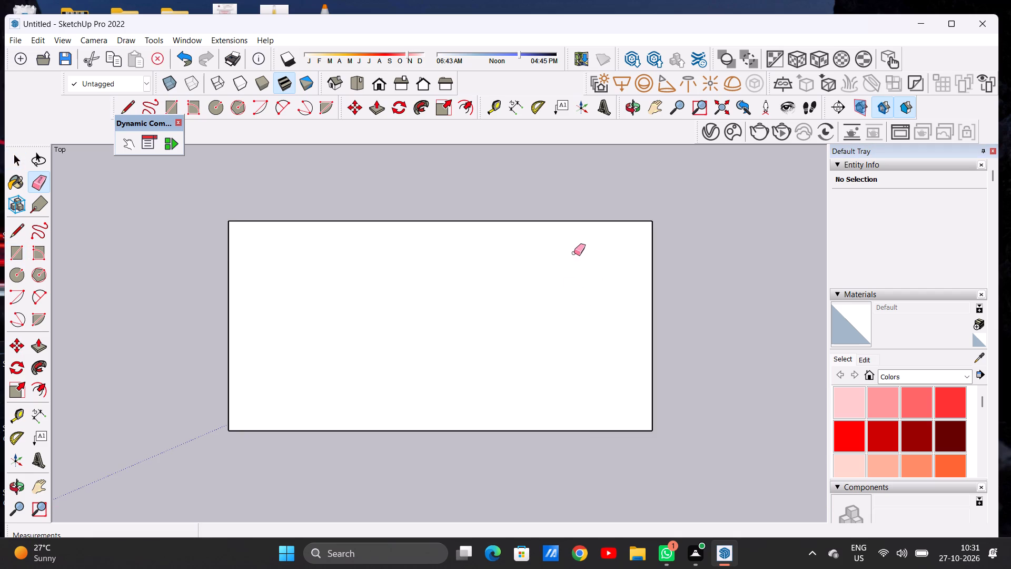
pyautogui.press('space')
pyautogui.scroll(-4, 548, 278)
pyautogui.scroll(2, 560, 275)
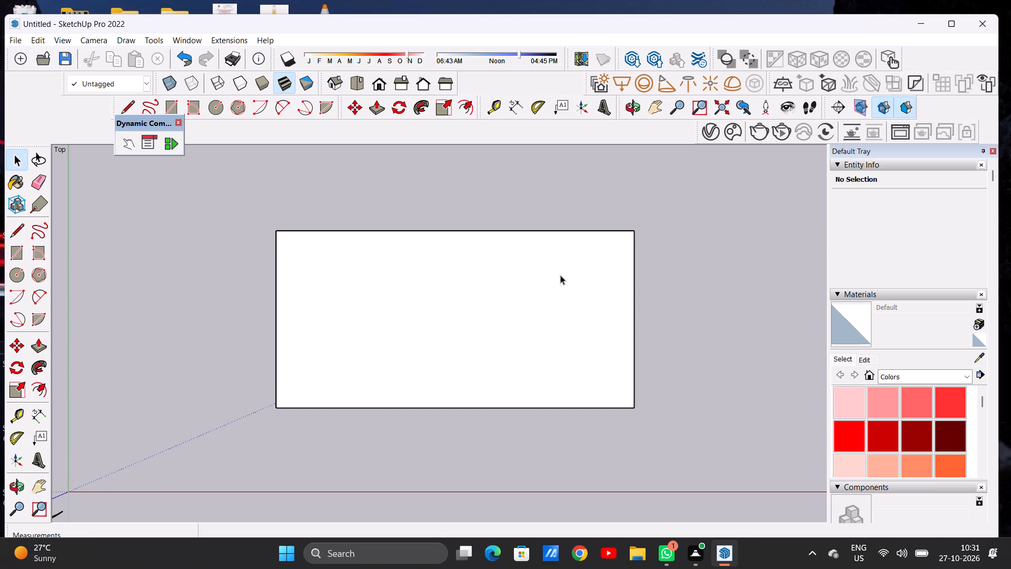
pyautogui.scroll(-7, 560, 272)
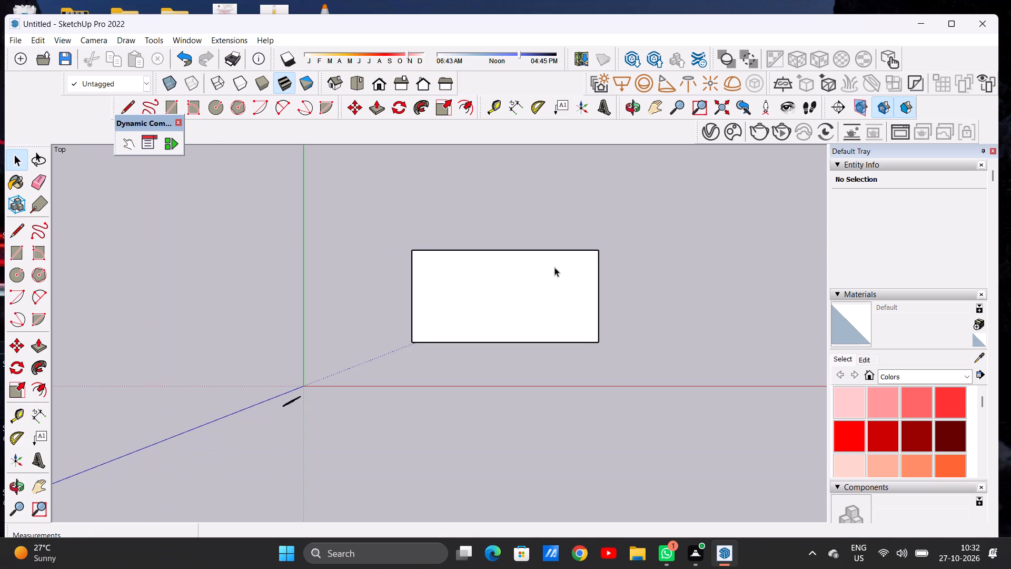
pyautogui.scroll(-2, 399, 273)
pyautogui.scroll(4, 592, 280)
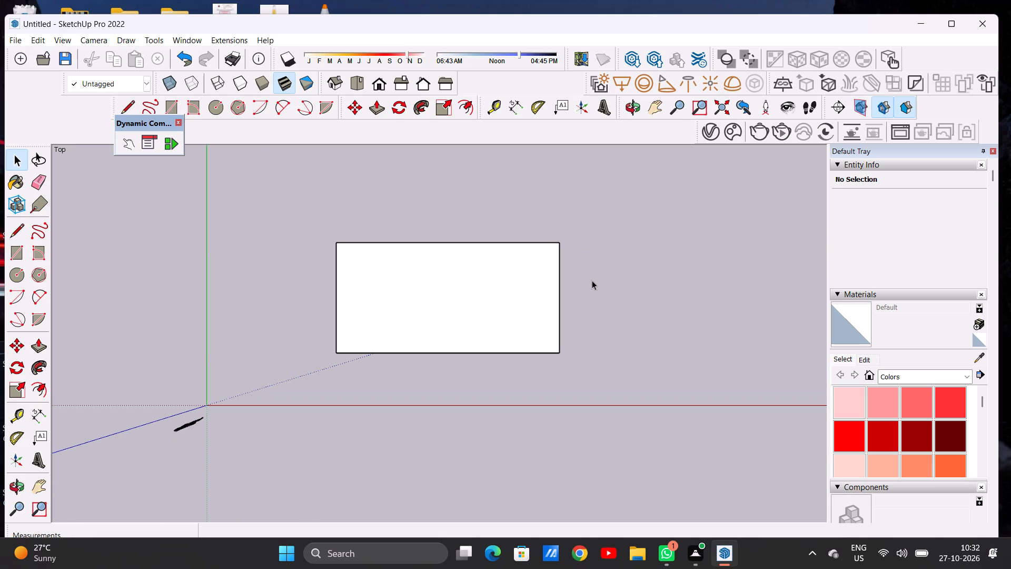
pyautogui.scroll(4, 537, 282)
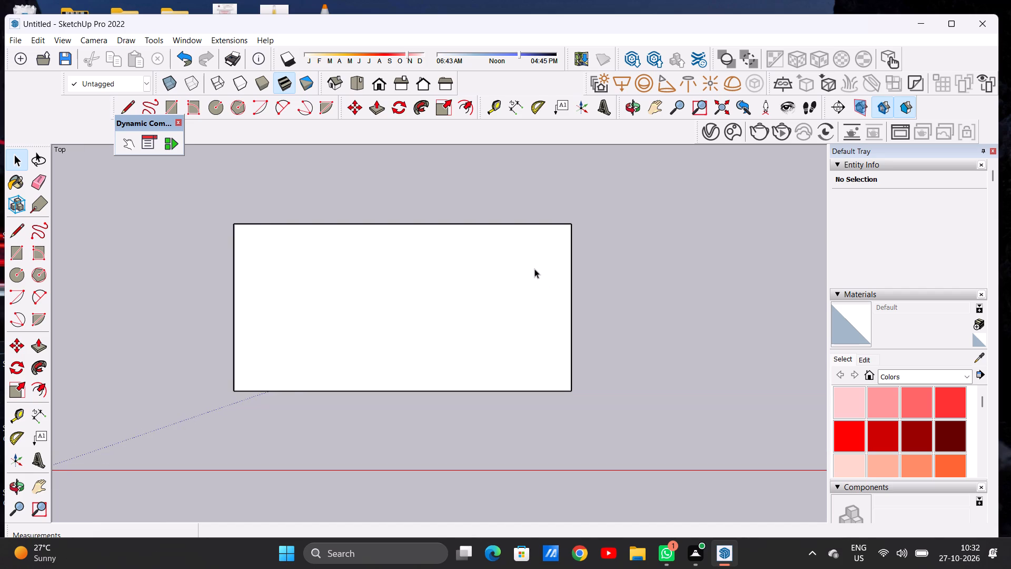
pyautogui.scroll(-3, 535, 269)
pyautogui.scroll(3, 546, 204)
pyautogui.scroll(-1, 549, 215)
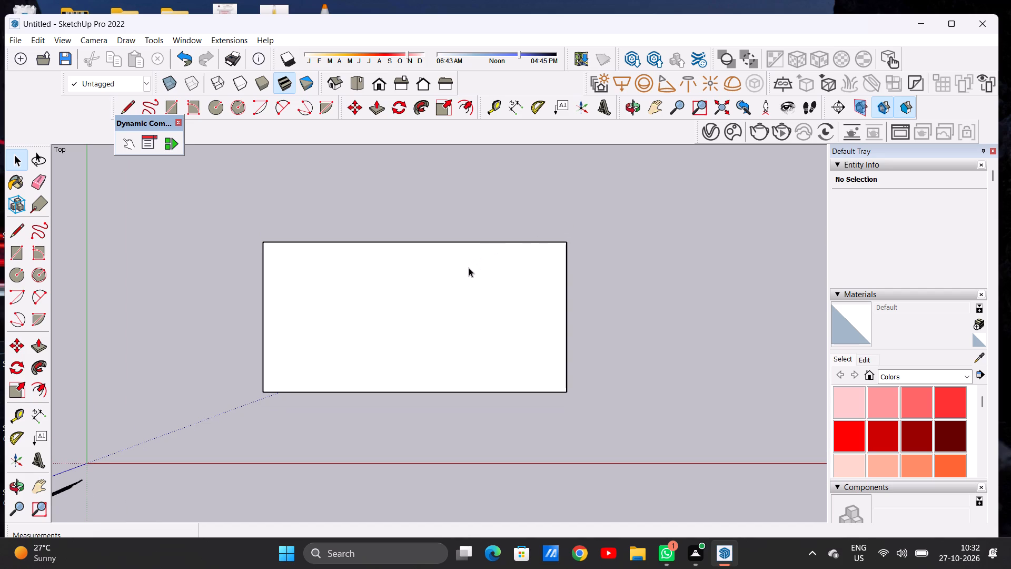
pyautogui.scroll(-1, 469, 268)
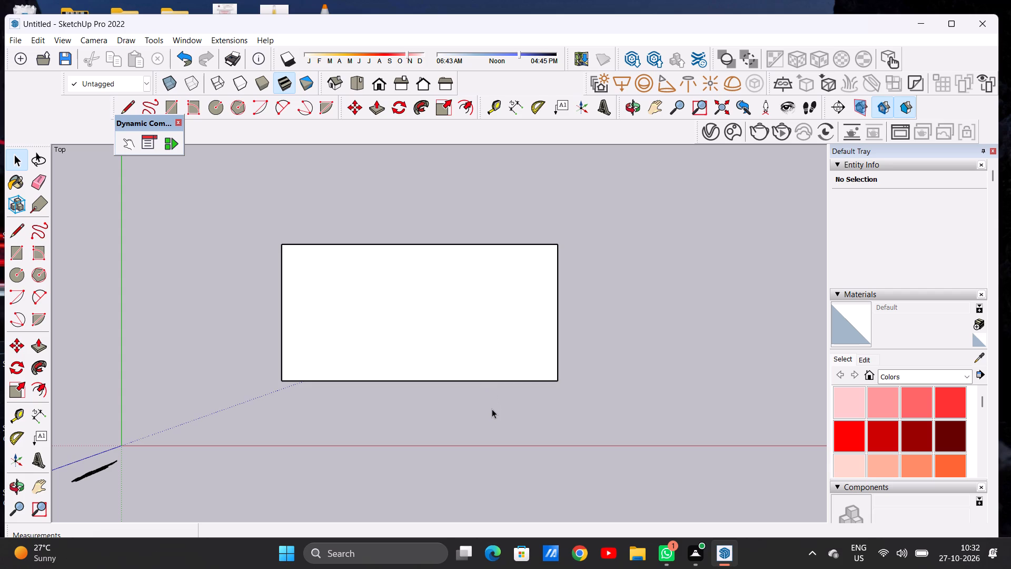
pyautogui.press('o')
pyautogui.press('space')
# Draw another rectangle about 14' 3" long outward along the full right edge of the merged face.
pyautogui.moveTo(487, 417); pyautogui.dragTo(485, 313, button='middle')
pyautogui.moveTo(487, 414); pyautogui.dragTo(488, 322, button='middle')
pyautogui.scroll(4, 504, 341)
pyautogui.scroll(-6, 471, 336)
pyautogui.moveTo(463, 318); pyautogui.dragTo(451, 398, button='middle')
pyautogui.moveTo(455, 306); pyautogui.dragTo(467, 391, button='middle')
pyautogui.scroll(2, 501, 324)
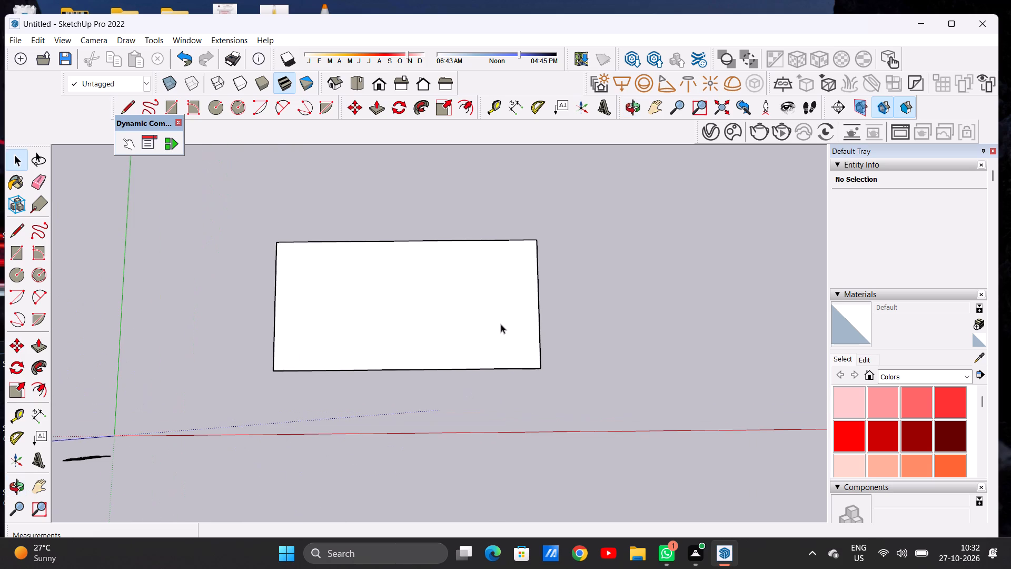
pyautogui.press('r')
pyautogui.click(539, 238)
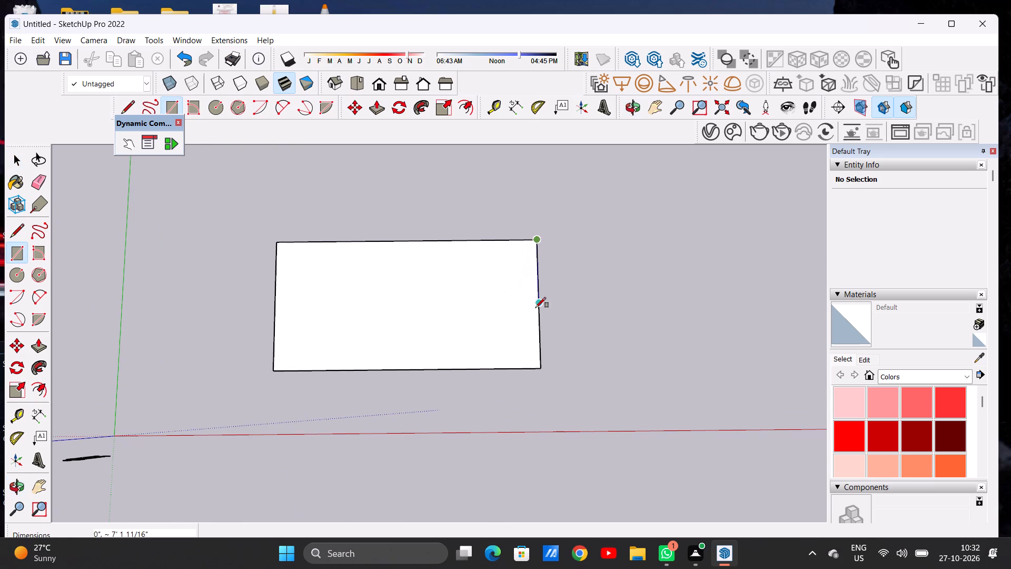
pyautogui.click(538, 366)
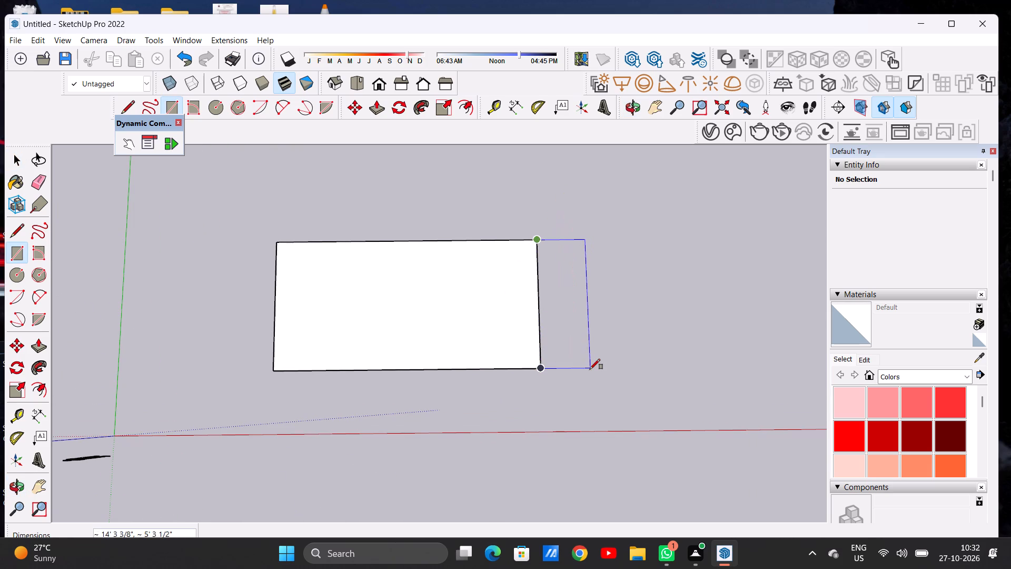
pyautogui.click(581, 369)
pyautogui.press('space')
# Erase the dividing line between the new rectangle and the main face.
pyautogui.press('e')
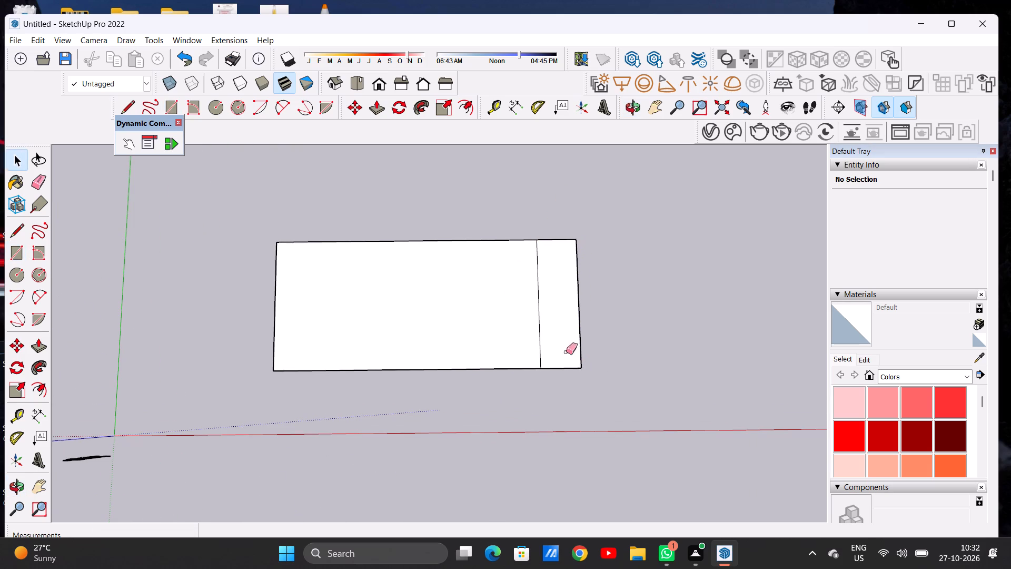
pyautogui.scroll(4, 550, 340)
pyautogui.moveTo(550, 340); pyautogui.dragTo(525, 351)
pyautogui.press('space')
# Push/Pull the merged rectangular face upward by 9" to form a slab.
pyautogui.scroll(-8, 522, 341)
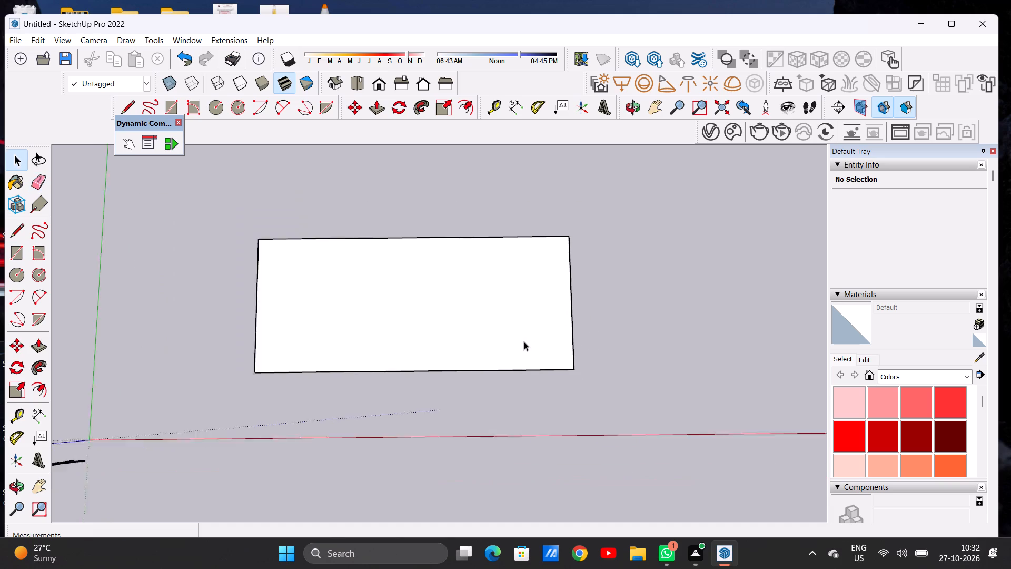
pyautogui.scroll(-5, 524, 341)
pyautogui.scroll(4, 526, 333)
pyautogui.scroll(-2, 515, 342)
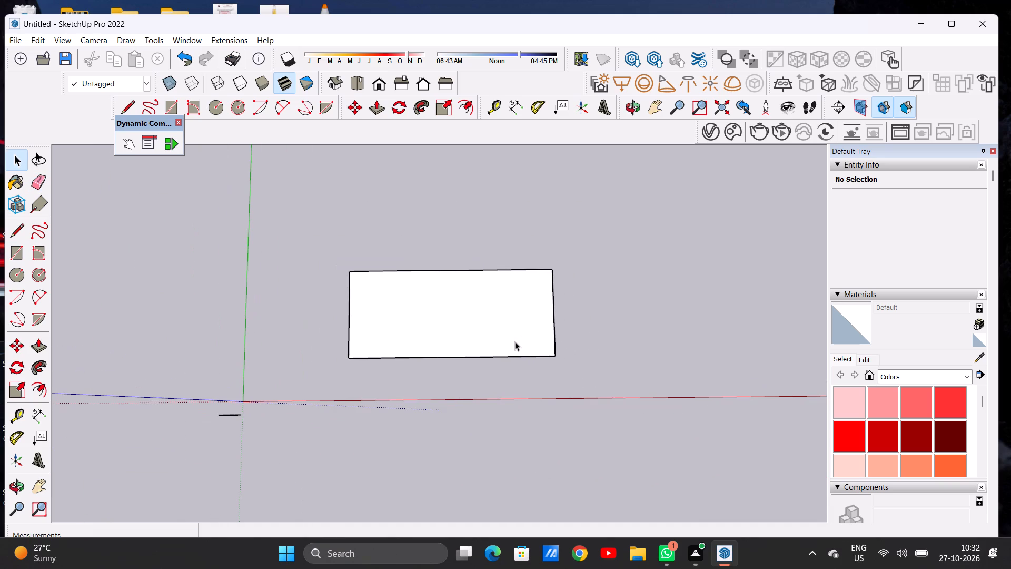
pyautogui.press('p')
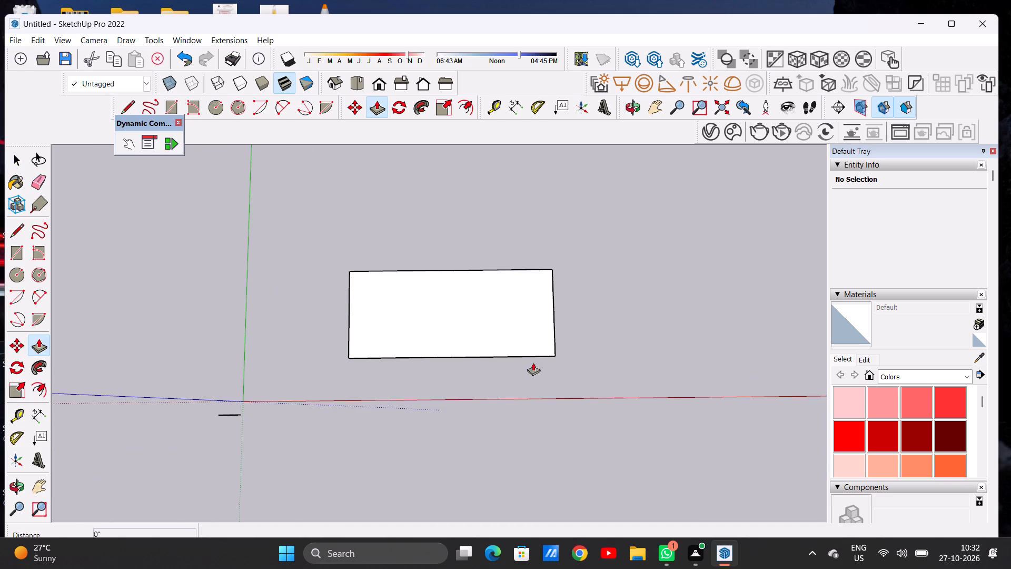
pyautogui.moveTo(531, 362); pyautogui.dragTo(533, 300, button='middle')
pyautogui.scroll(7, 537, 334)
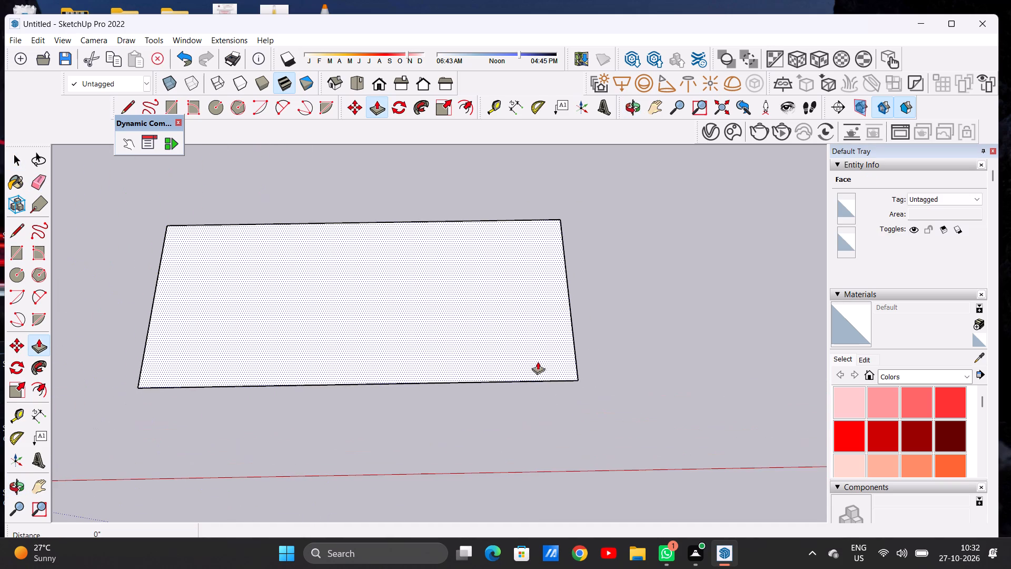
pyautogui.moveTo(532, 391); pyautogui.dragTo(534, 306, button='middle')
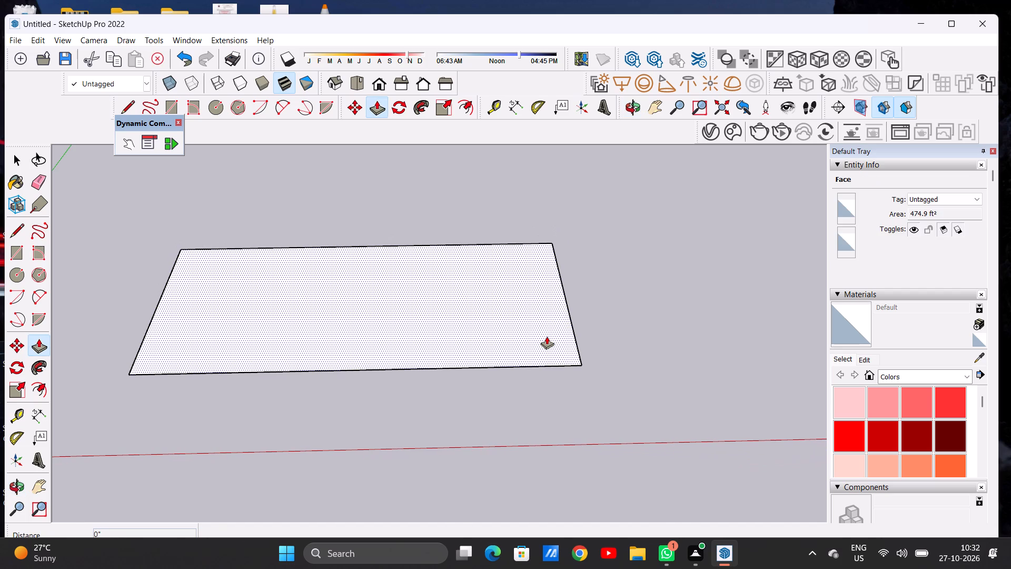
pyautogui.click(547, 336)
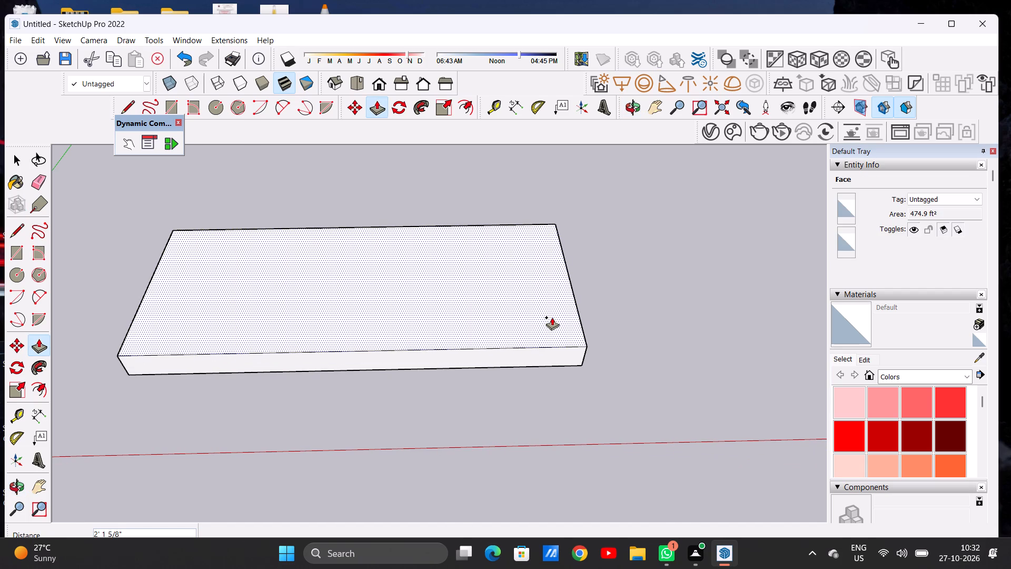
pyautogui.press('9')
pyautogui.hotkey('shift', '"')
pyautogui.press('Return')
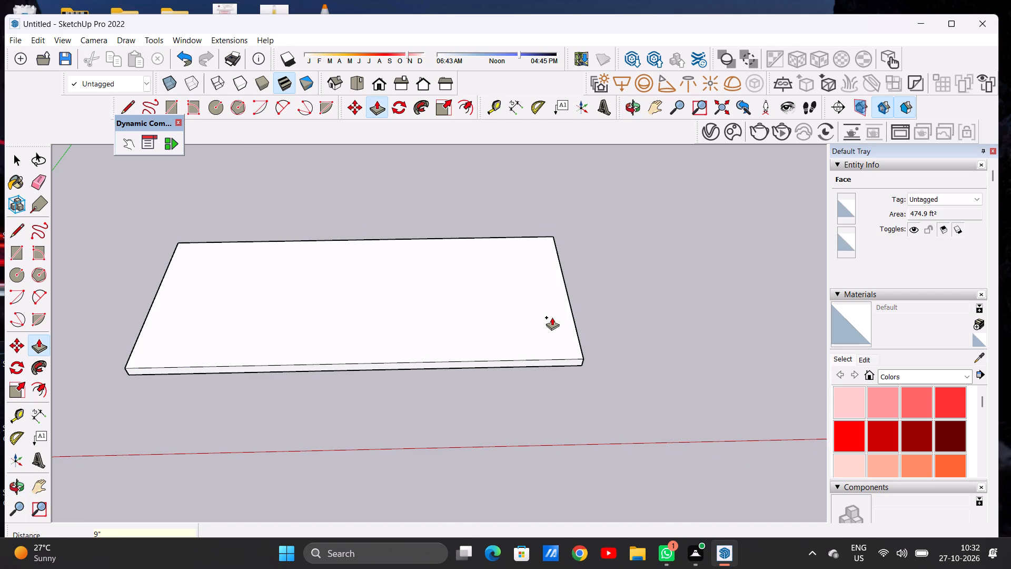
pyautogui.press('space')
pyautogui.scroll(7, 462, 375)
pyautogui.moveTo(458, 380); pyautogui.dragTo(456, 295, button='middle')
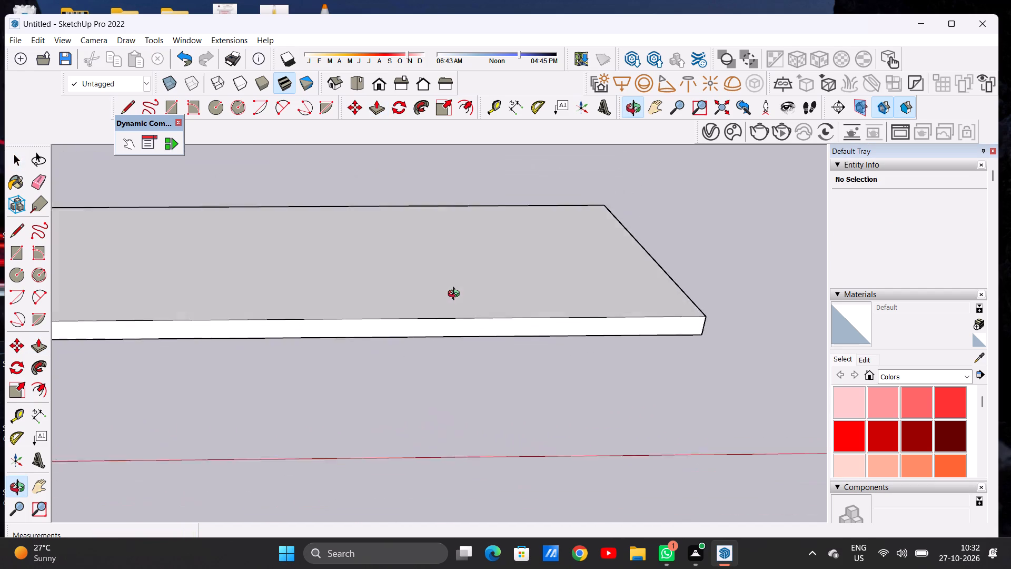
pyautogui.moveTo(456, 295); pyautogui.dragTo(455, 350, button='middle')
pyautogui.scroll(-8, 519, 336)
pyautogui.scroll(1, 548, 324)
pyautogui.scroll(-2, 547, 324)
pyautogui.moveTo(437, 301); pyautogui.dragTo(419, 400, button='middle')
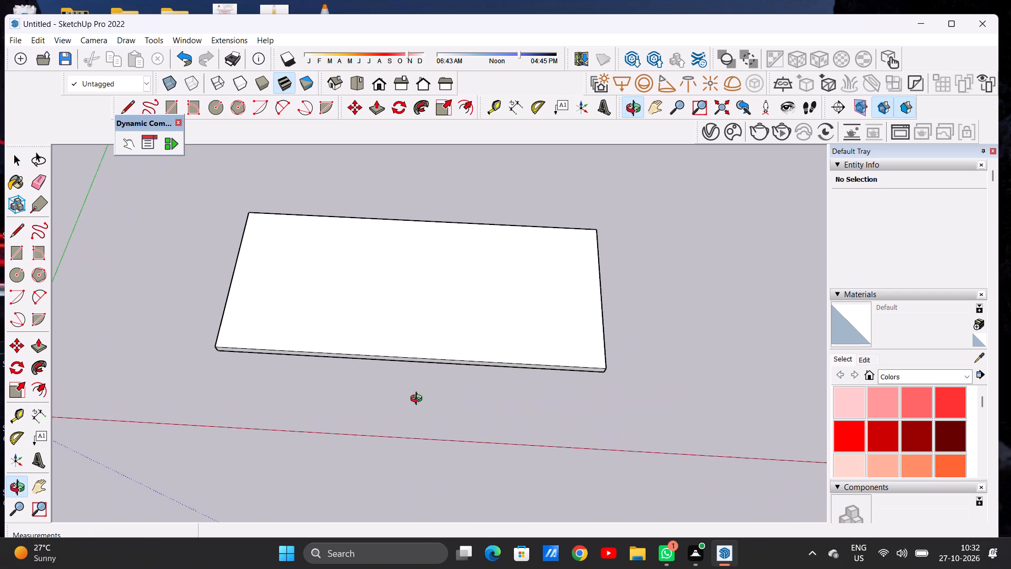
# Examine the extruded slab from above and from oblique angles.
pyautogui.moveTo(419, 400); pyautogui.dragTo(420, 385, button='middle')
pyautogui.moveTo(431, 314); pyautogui.dragTo(445, 401, button='middle')
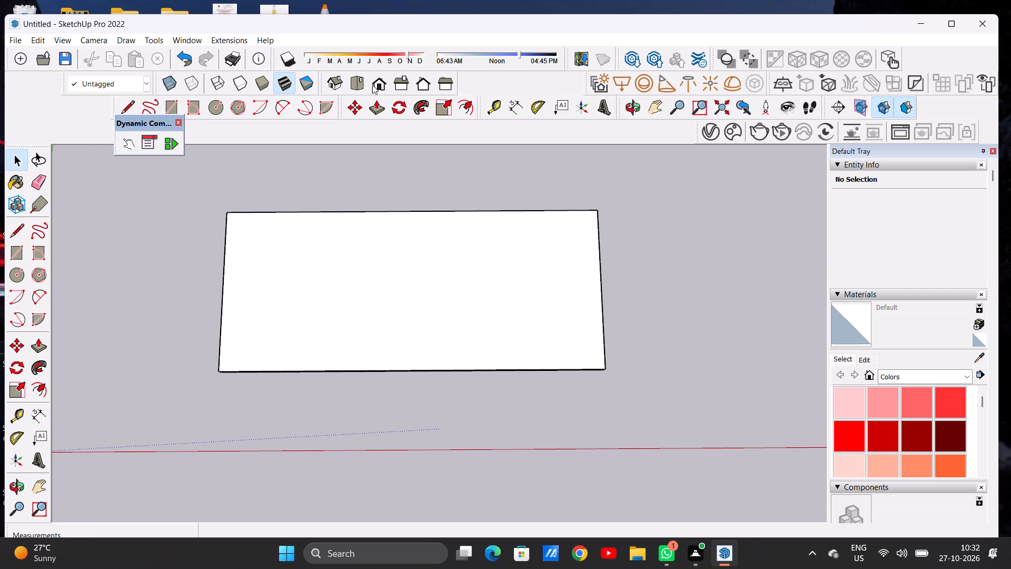
pyautogui.click(356, 81)
pyautogui.scroll(-5, 358, 203)
pyautogui.scroll(3, 405, 286)
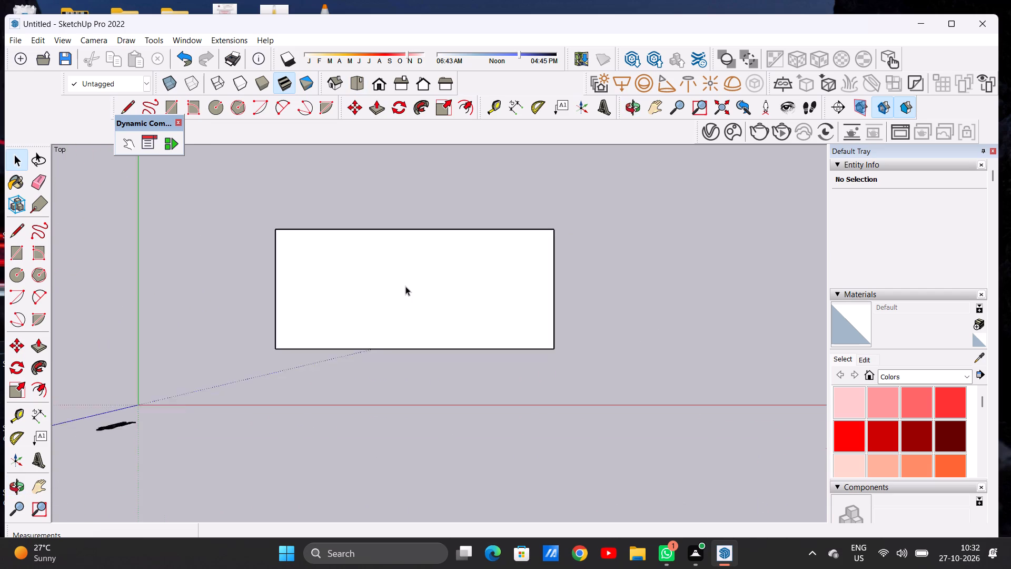
pyautogui.scroll(3, 405, 286)
pyautogui.moveTo(414, 355); pyautogui.dragTo(418, 219, button='middle')
pyautogui.scroll(-6, 422, 283)
pyautogui.scroll(7, 431, 307)
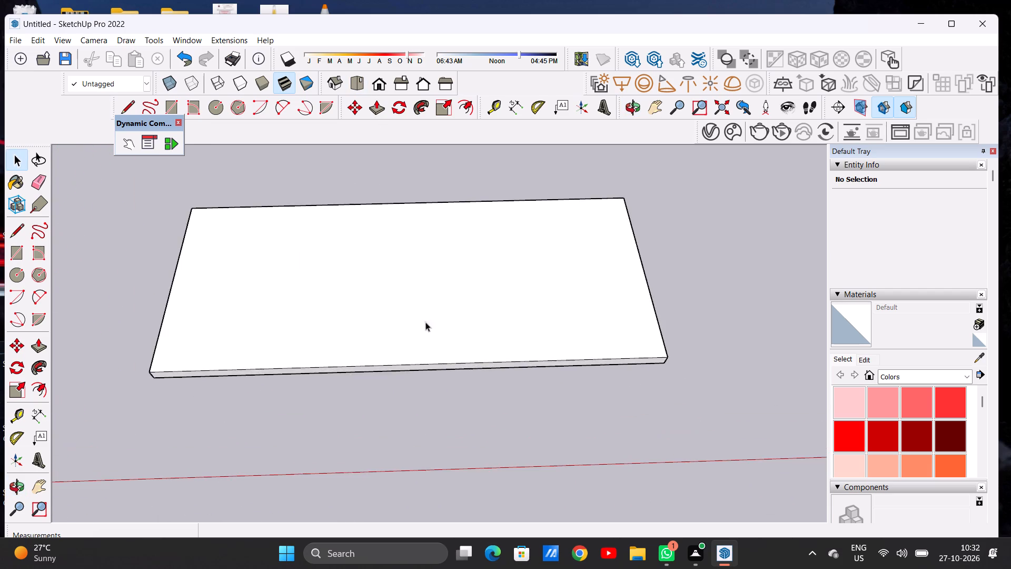
pyautogui.moveTo(389, 356); pyautogui.dragTo(377, 411, button='middle')
pyautogui.moveTo(414, 252); pyautogui.dragTo(422, 395, button='middle')
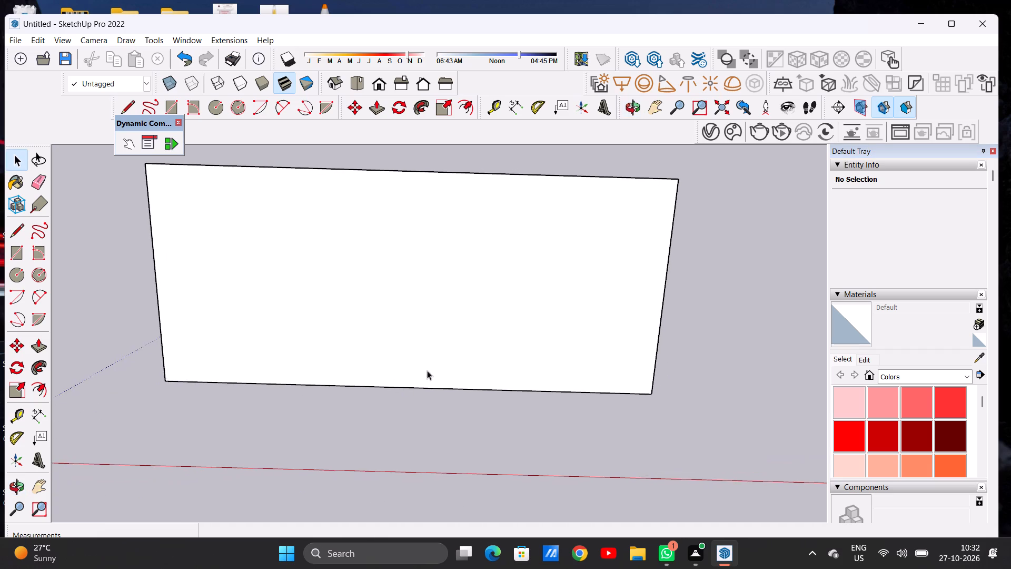
pyautogui.scroll(-5, 432, 318)
pyautogui.scroll(1, 434, 345)
pyautogui.moveTo(434, 345); pyautogui.dragTo(444, 225, button='middle')
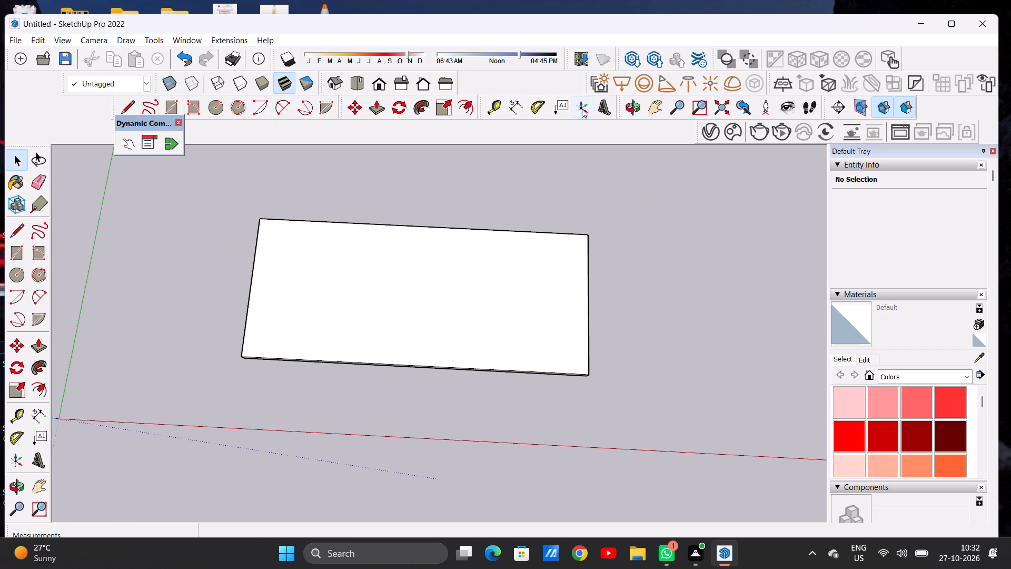
pyautogui.scroll(-5, 443, 271)
# In top view, select the whole slab and move it by its far right corner about 36' 11" diagonally away from the origin.
pyautogui.click(354, 82)
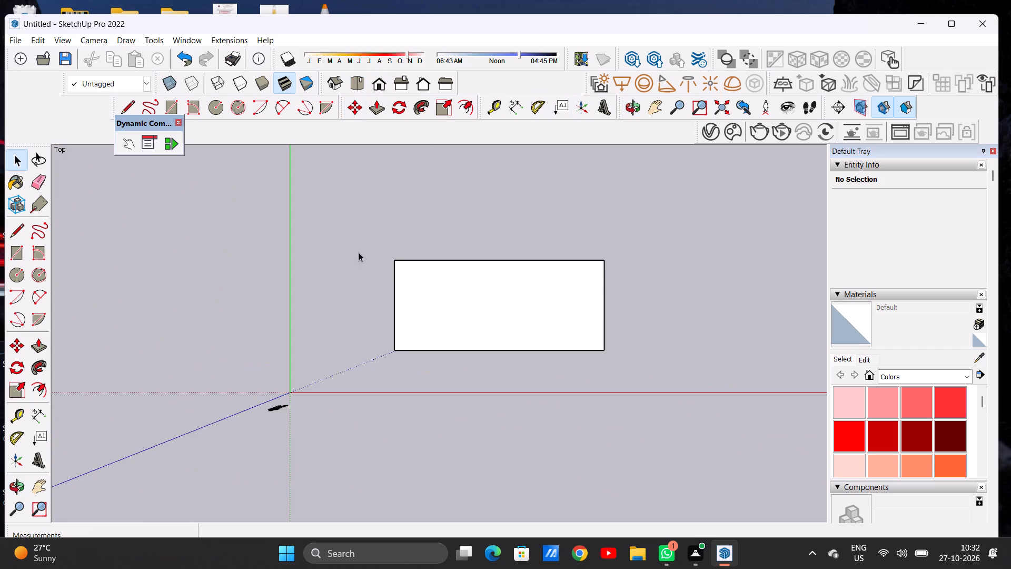
pyautogui.scroll(-6, 264, 252)
pyautogui.scroll(5, 571, 247)
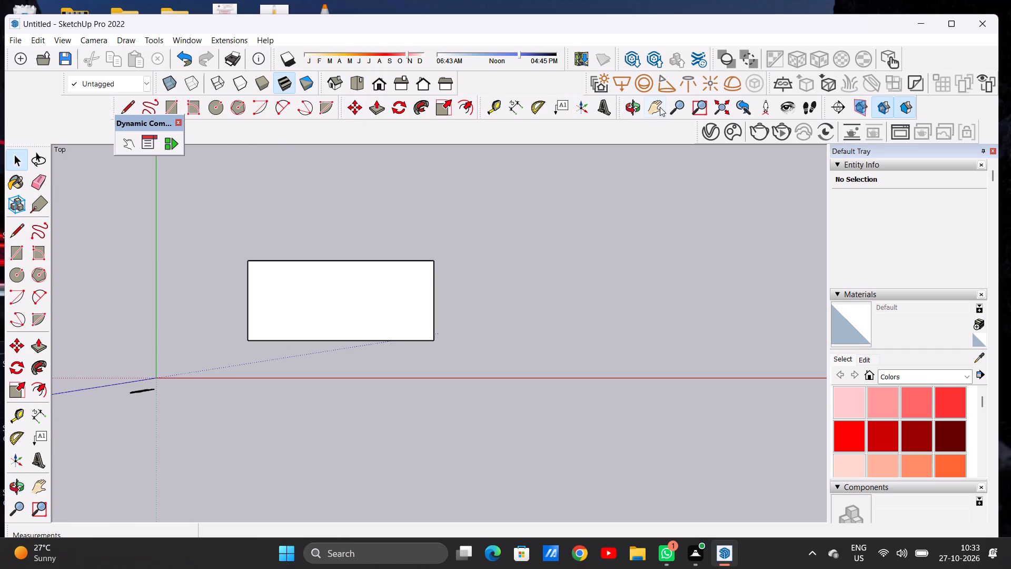
pyautogui.click(659, 107)
pyautogui.moveTo(204, 308); pyautogui.dragTo(110, 431)
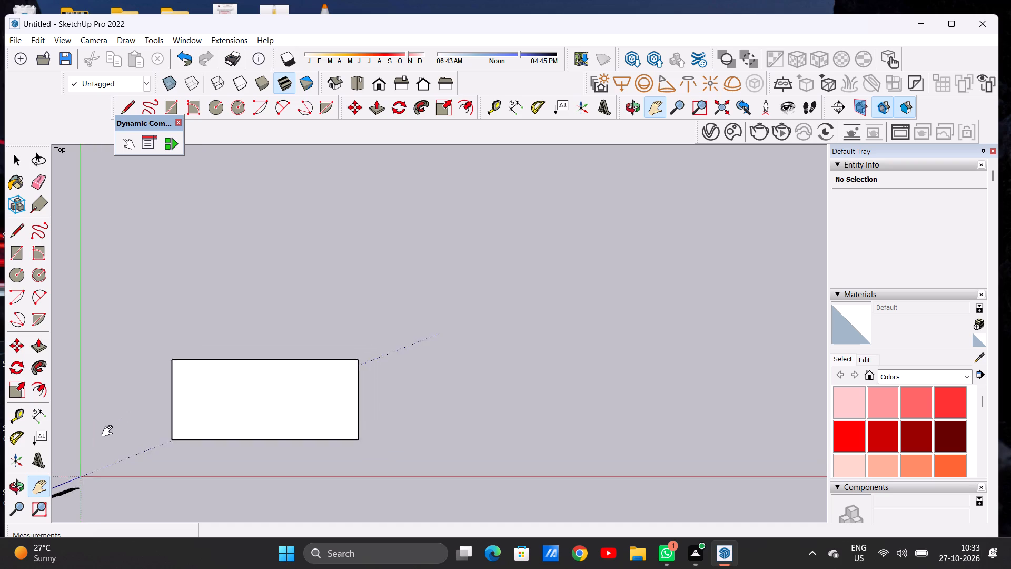
pyautogui.moveTo(110, 431); pyautogui.dragTo(101, 451)
pyautogui.press('space')
pyautogui.tripleClick(230, 440)
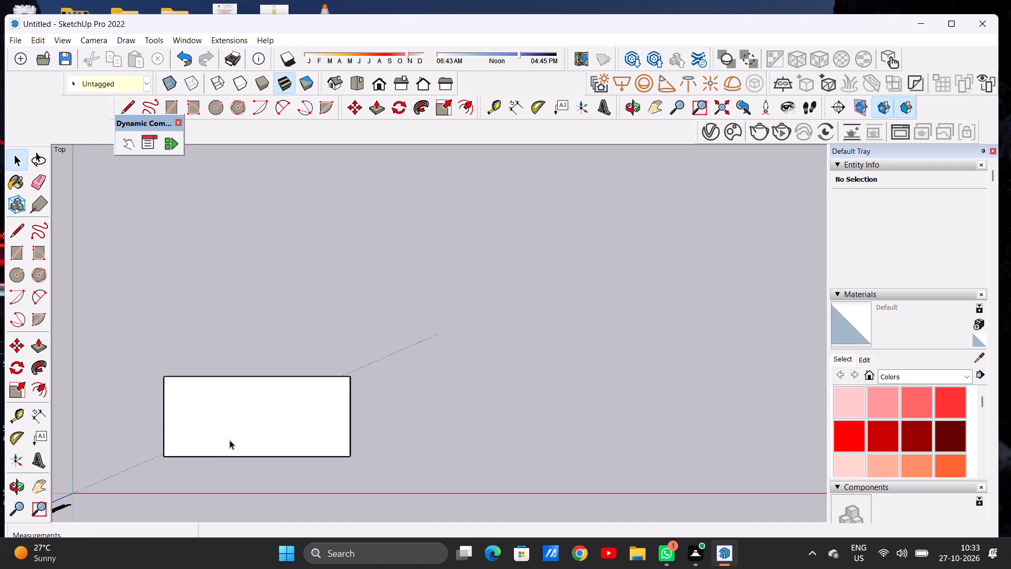
pyautogui.doubleClick(230, 440)
pyautogui.press('m')
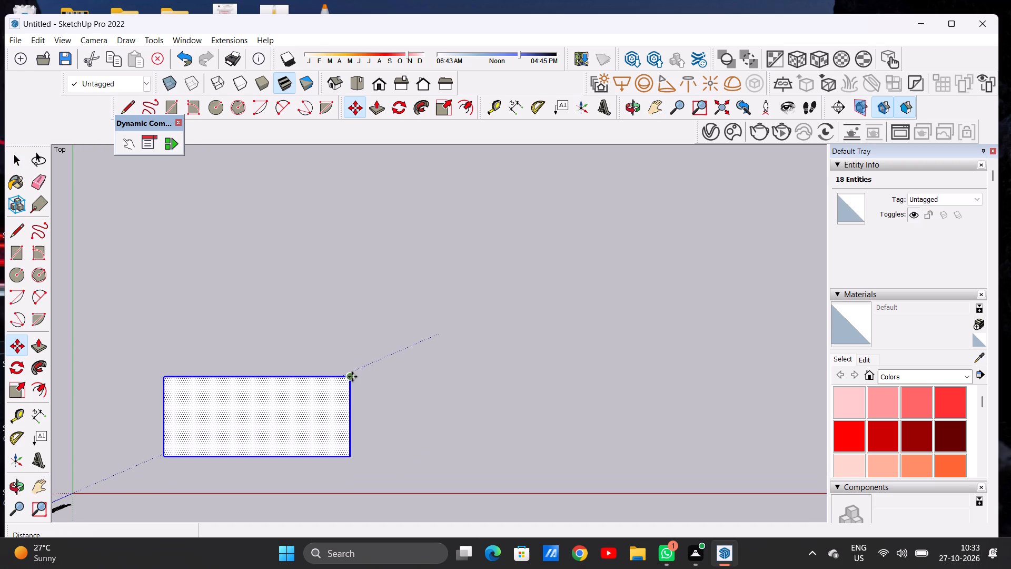
pyautogui.click(352, 377)
pyautogui.click(540, 296)
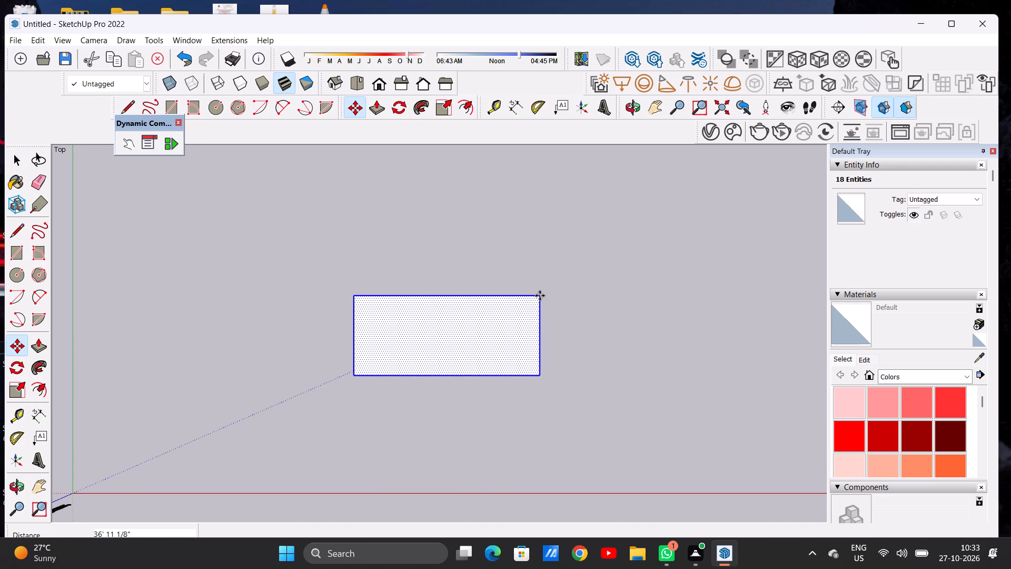
pyautogui.press('space')
pyautogui.click(590, 323)
# Examine the moved slab's top face and front edge from above and from oblique angles.
pyautogui.scroll(-5, 410, 345)
pyautogui.moveTo(397, 398); pyautogui.dragTo(391, 277, button='middle')
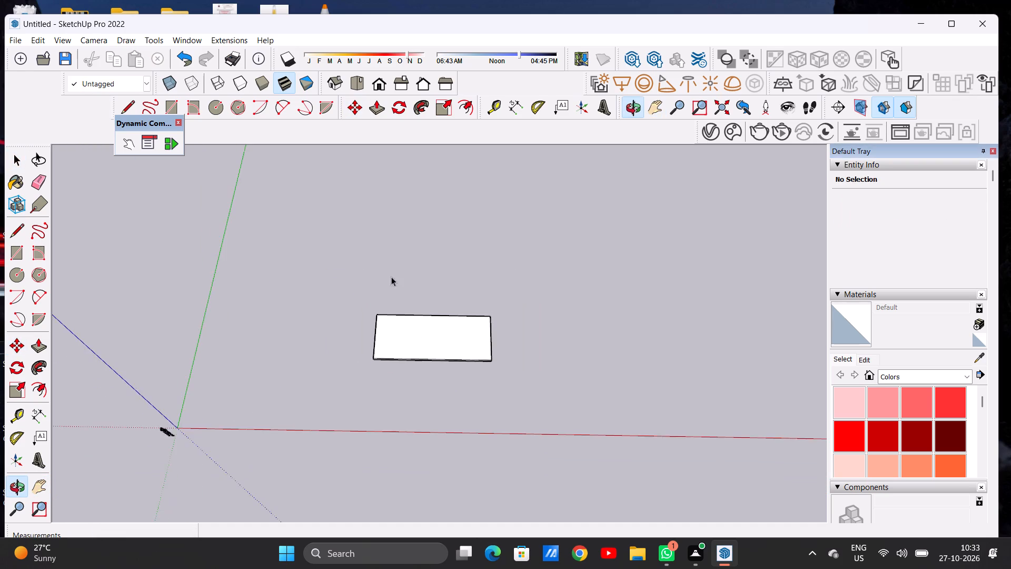
pyautogui.scroll(9, 464, 364)
pyautogui.moveTo(441, 394); pyautogui.dragTo(444, 297, button='middle')
pyautogui.scroll(3, 442, 293)
pyautogui.scroll(-1, 441, 293)
pyautogui.scroll(4, 441, 293)
pyautogui.moveTo(382, 288); pyautogui.dragTo(391, 404, button='middle')
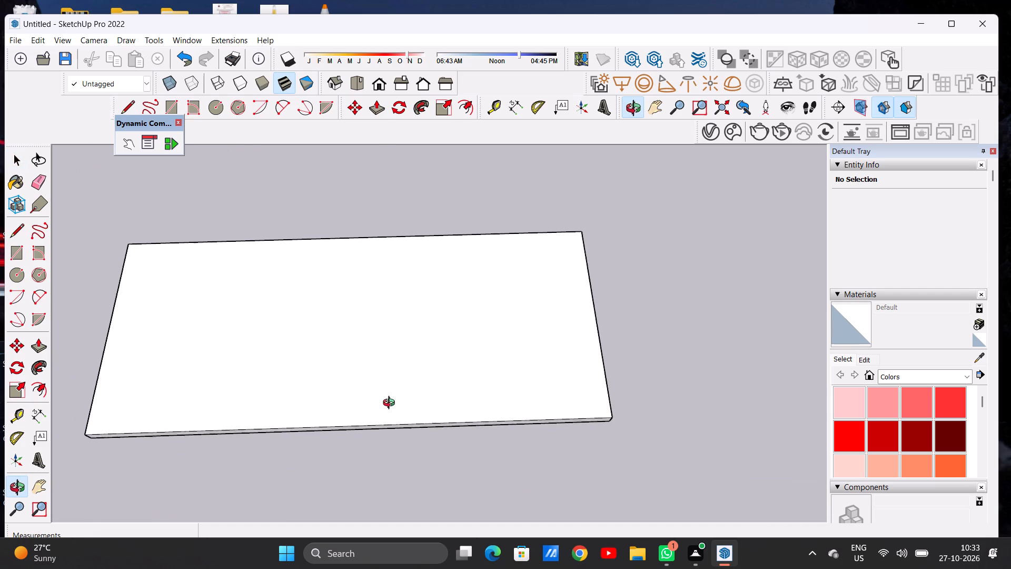
pyautogui.moveTo(391, 404); pyautogui.dragTo(393, 410, button='middle')
pyautogui.scroll(-5, 462, 367)
pyautogui.scroll(3, 398, 364)
pyautogui.moveTo(380, 335); pyautogui.dragTo(365, 431, button='middle')
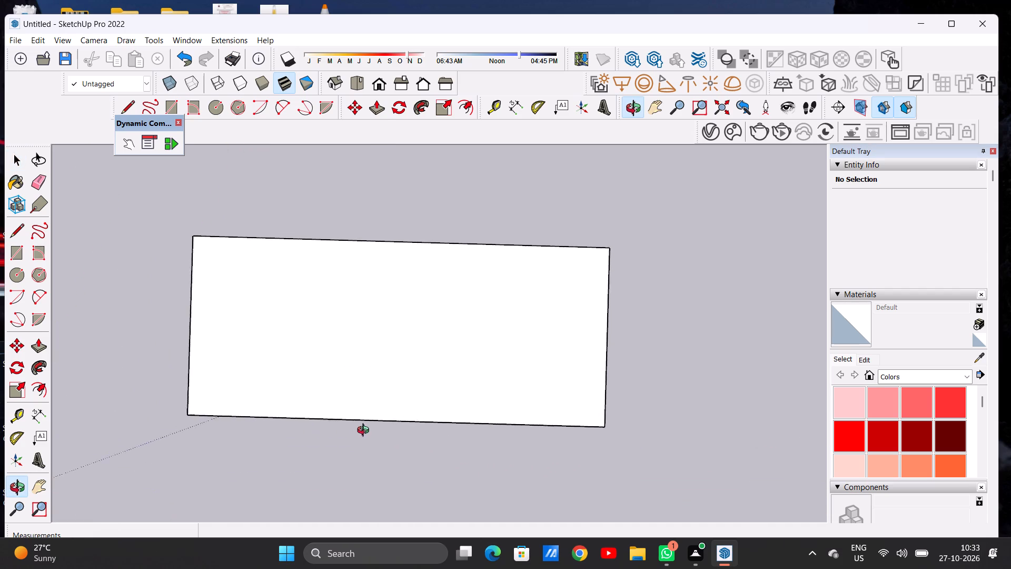
pyautogui.moveTo(365, 431); pyautogui.dragTo(372, 425, button='middle')
pyautogui.scroll(-5, 351, 396)
pyautogui.scroll(2, 425, 386)
pyautogui.moveTo(438, 389); pyautogui.dragTo(419, 366, button='middle')
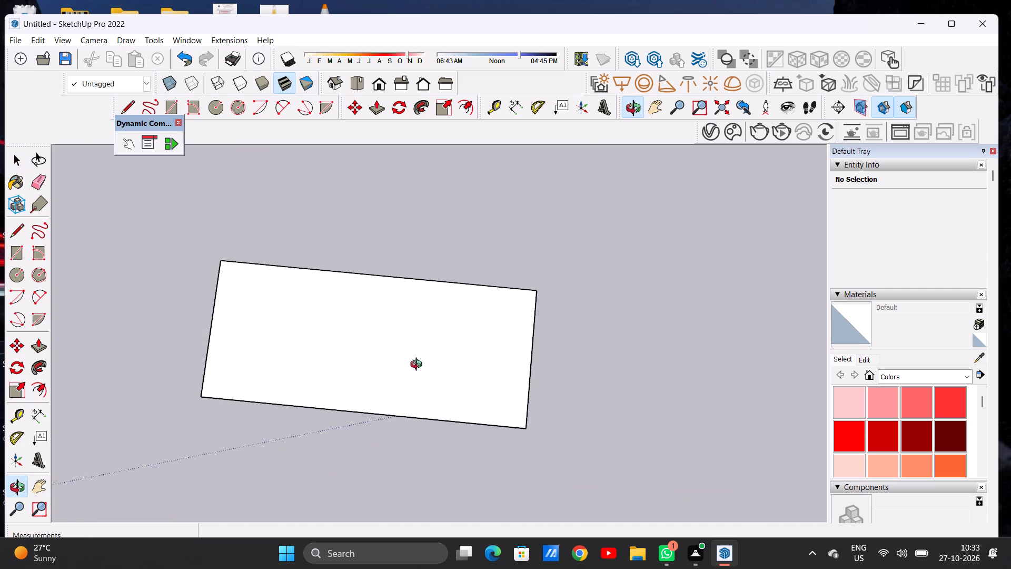
pyautogui.moveTo(419, 366); pyautogui.dragTo(437, 382, button='middle')
pyautogui.scroll(1, 432, 379)
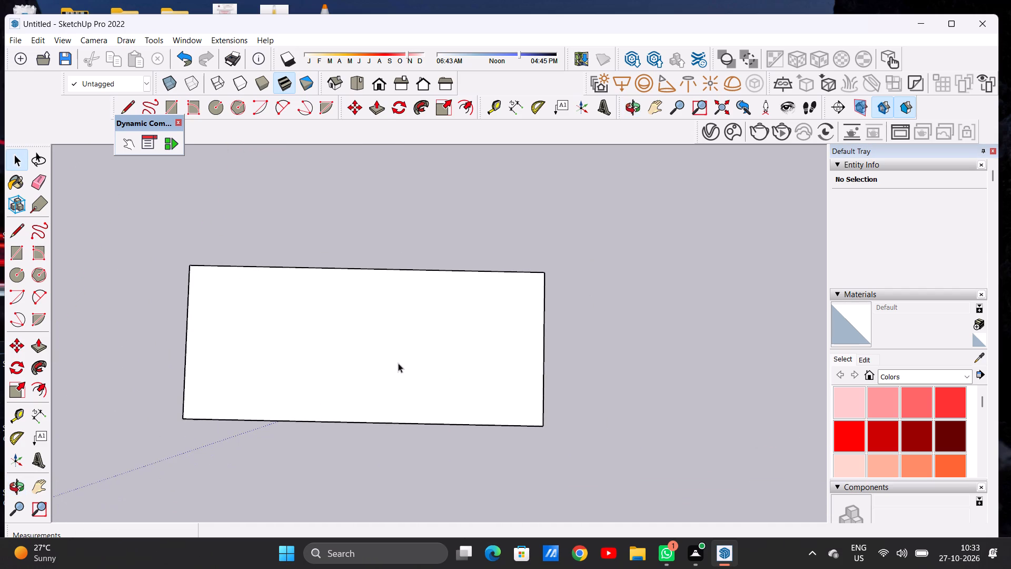
pyautogui.moveTo(386, 360); pyautogui.dragTo(392, 381, button='middle')
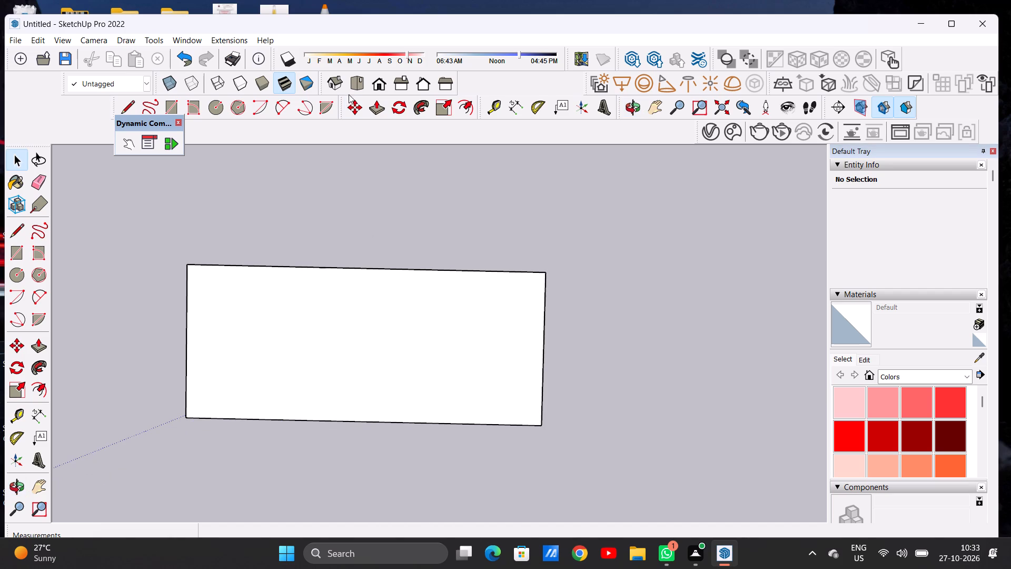
pyautogui.click(359, 77)
pyautogui.scroll(-3, 322, 221)
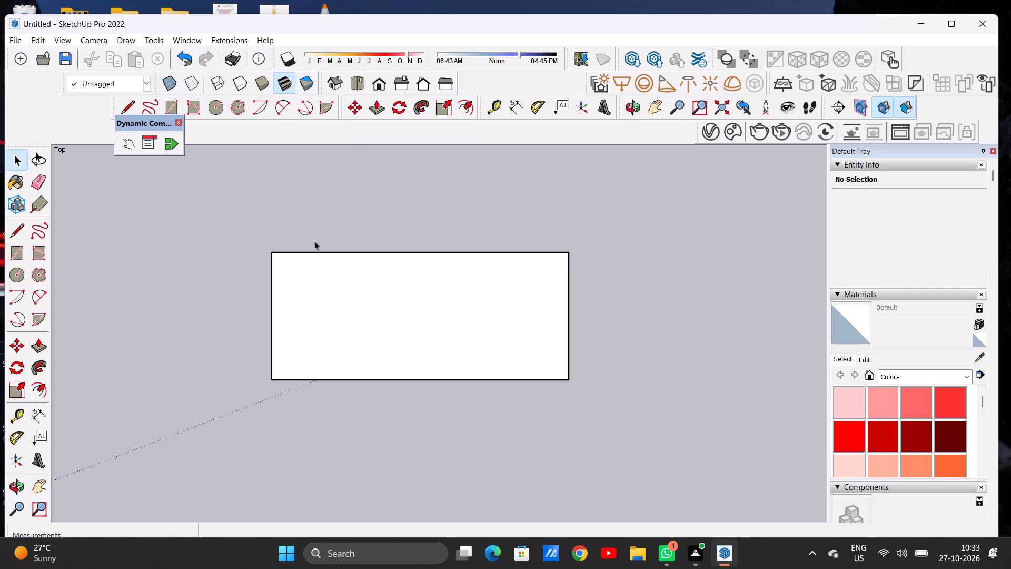
pyautogui.scroll(1, 486, 272)
pyautogui.scroll(-1, 487, 272)
pyautogui.scroll(1, 487, 272)
pyautogui.scroll(-5, 486, 270)
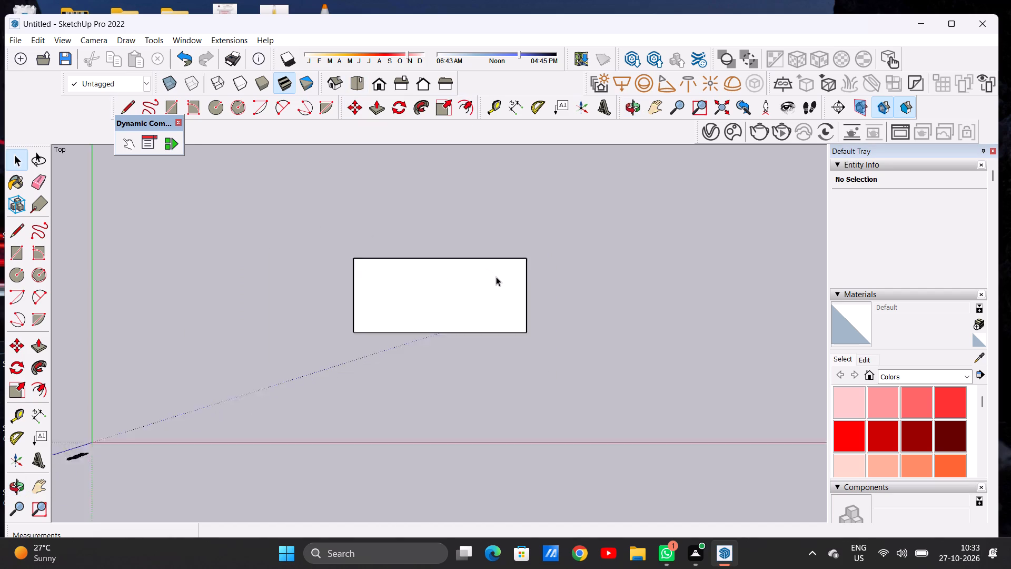
pyautogui.scroll(-2, 496, 277)
pyautogui.scroll(6, 510, 269)
pyautogui.moveTo(513, 363); pyautogui.dragTo(517, 230, button='middle')
pyautogui.scroll(5, 465, 361)
pyautogui.moveTo(451, 380); pyautogui.dragTo(453, 375, button='middle')
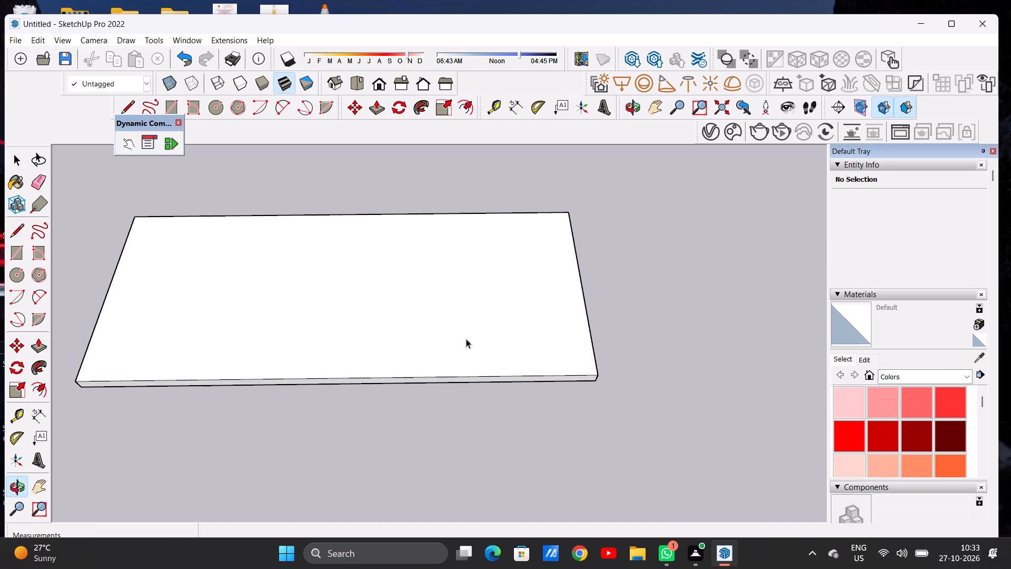
pyautogui.scroll(-6, 475, 339)
pyautogui.moveTo(468, 303); pyautogui.dragTo(473, 396, button='middle')
pyautogui.moveTo(461, 309); pyautogui.dragTo(455, 344, button='middle')
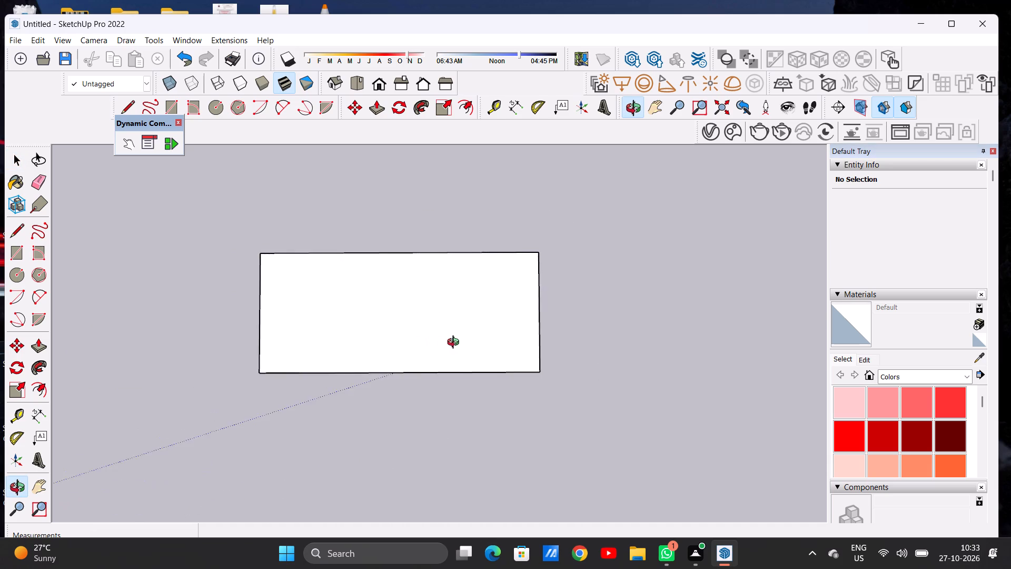
pyautogui.moveTo(455, 344); pyautogui.dragTo(463, 337, button='middle')
pyautogui.moveTo(459, 336); pyautogui.dragTo(449, 333, button='middle')
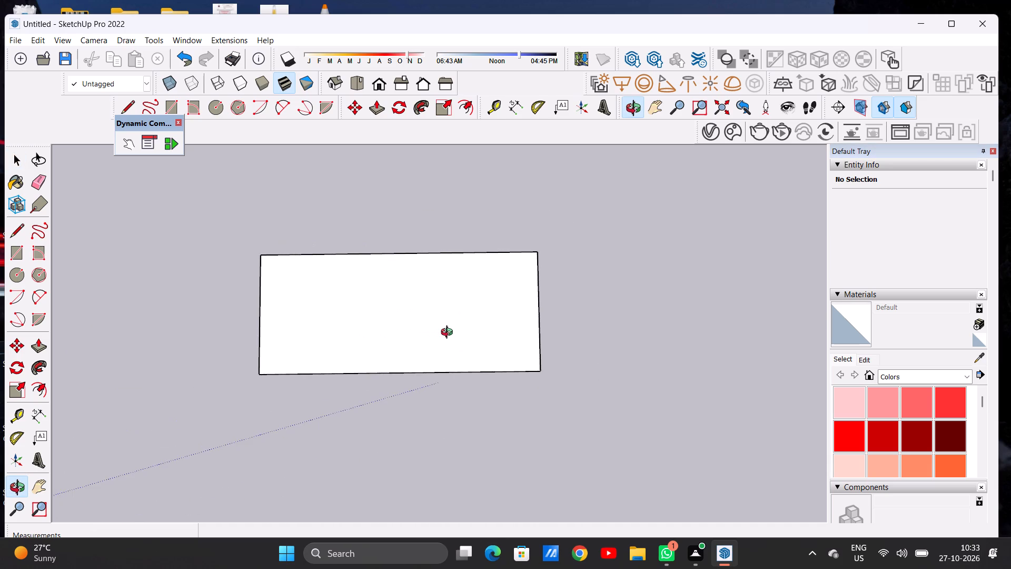
pyautogui.moveTo(449, 333); pyautogui.dragTo(449, 334, button='middle')
pyautogui.scroll(3, 451, 333)
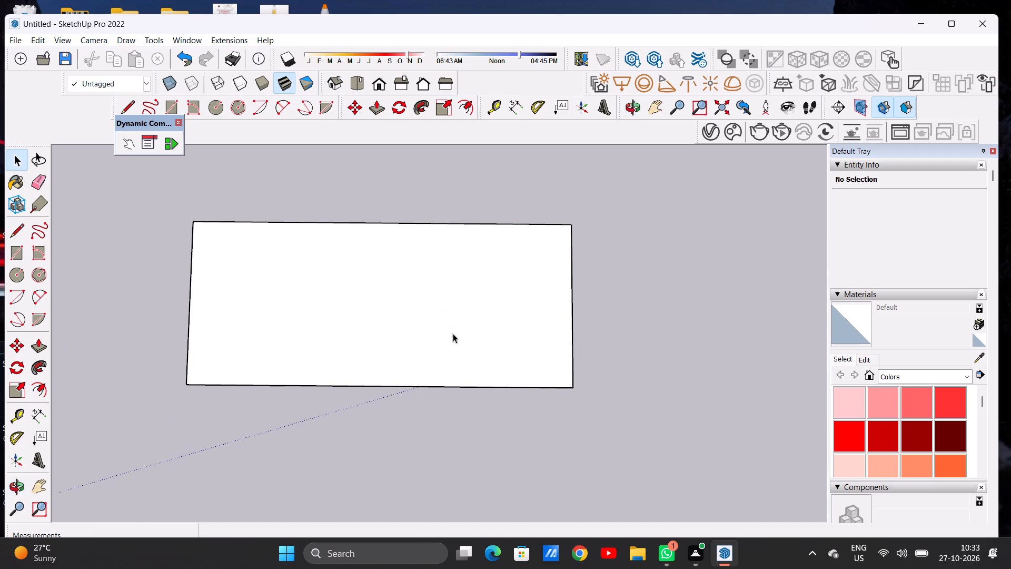
# Offset the slab's top face outline inward by about 1' 2 1/4".
pyautogui.click(360, 80)
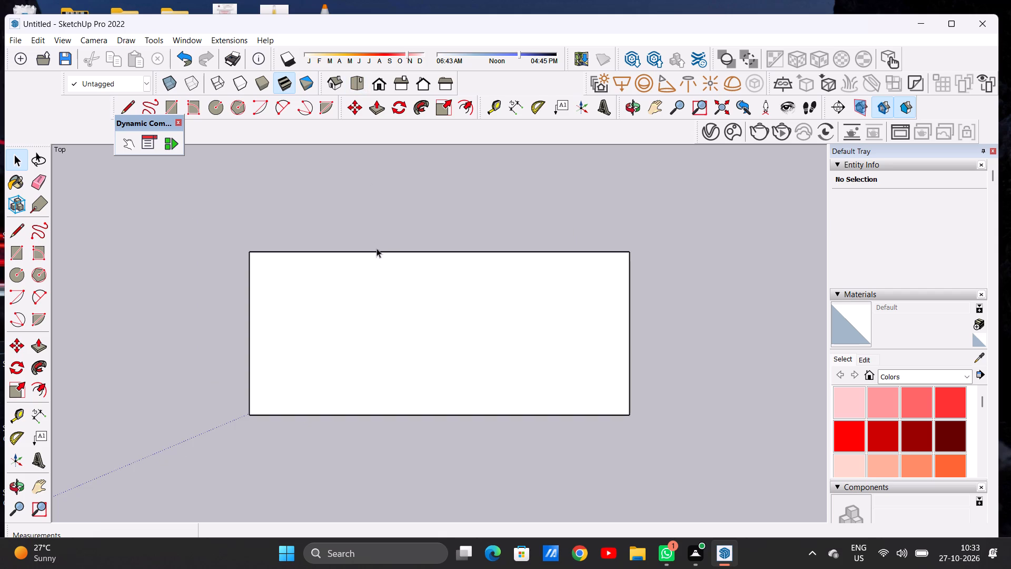
pyautogui.scroll(-4, 399, 225)
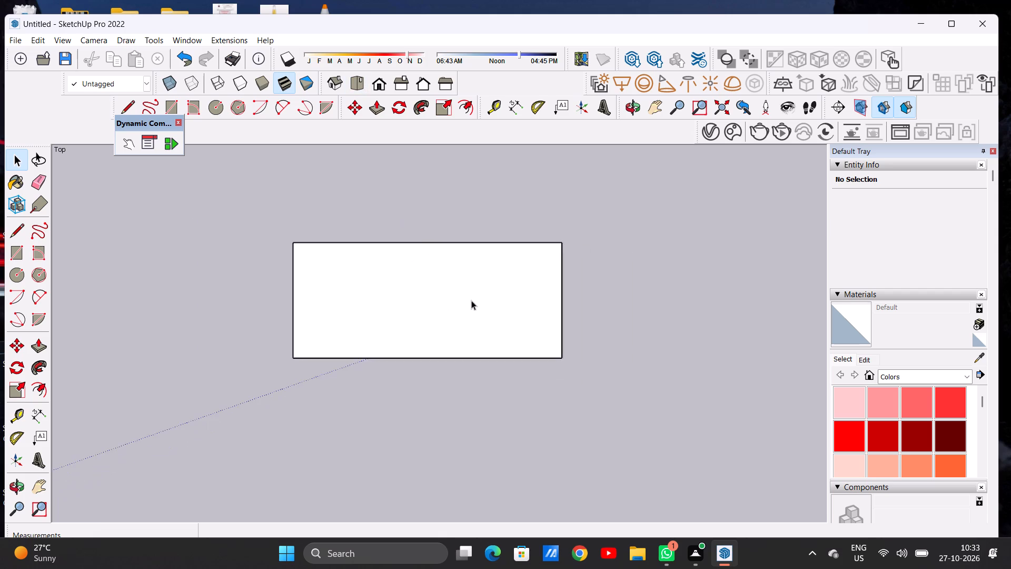
pyautogui.scroll(4, 471, 300)
pyautogui.moveTo(470, 363); pyautogui.dragTo(467, 271, button='middle')
pyautogui.scroll(3, 467, 283)
pyautogui.moveTo(467, 269); pyautogui.dragTo(467, 325, button='middle')
pyautogui.write('OF')
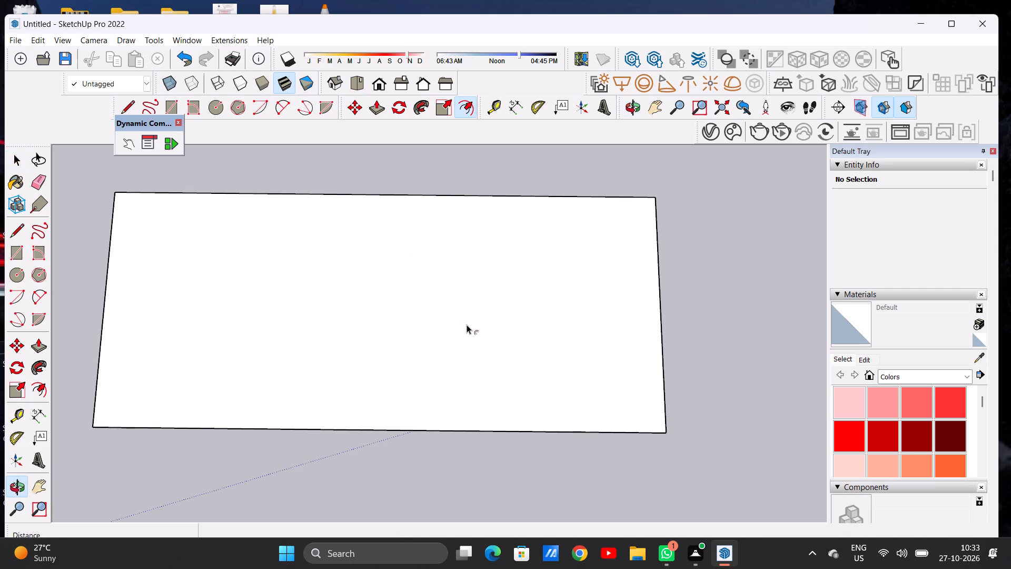
pyautogui.click(373, 219)
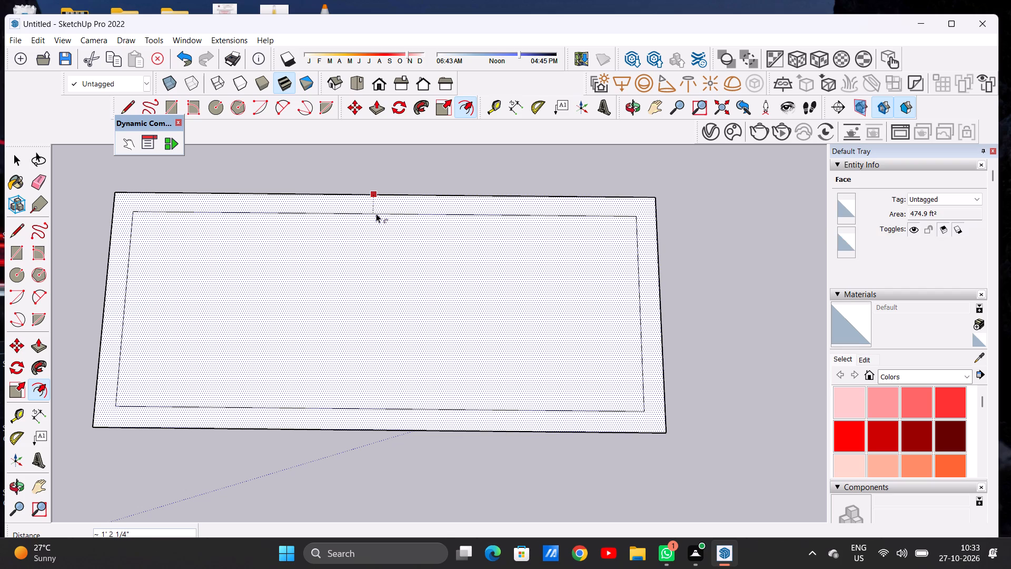
pyautogui.click(376, 213)
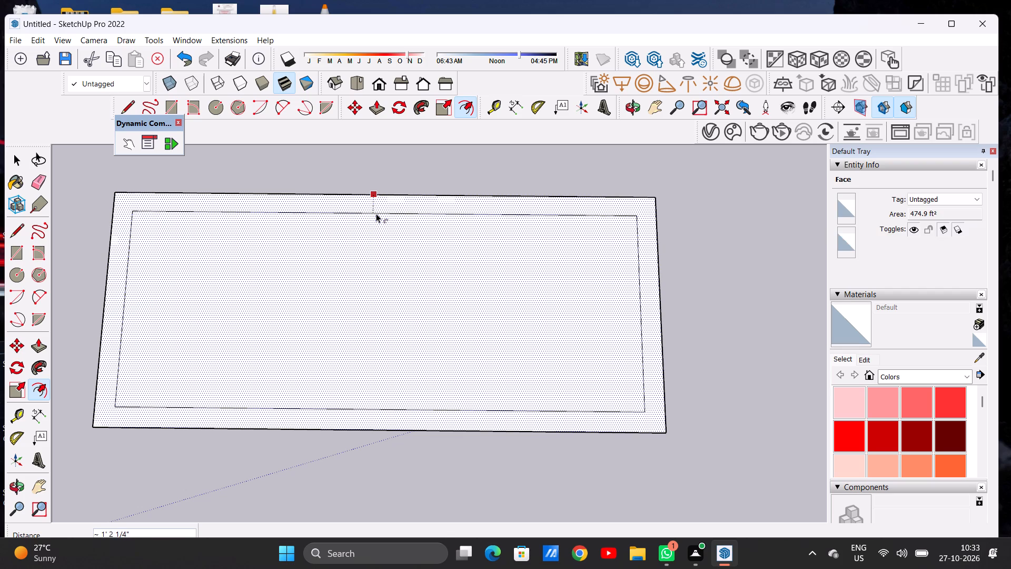
pyautogui.press('space')
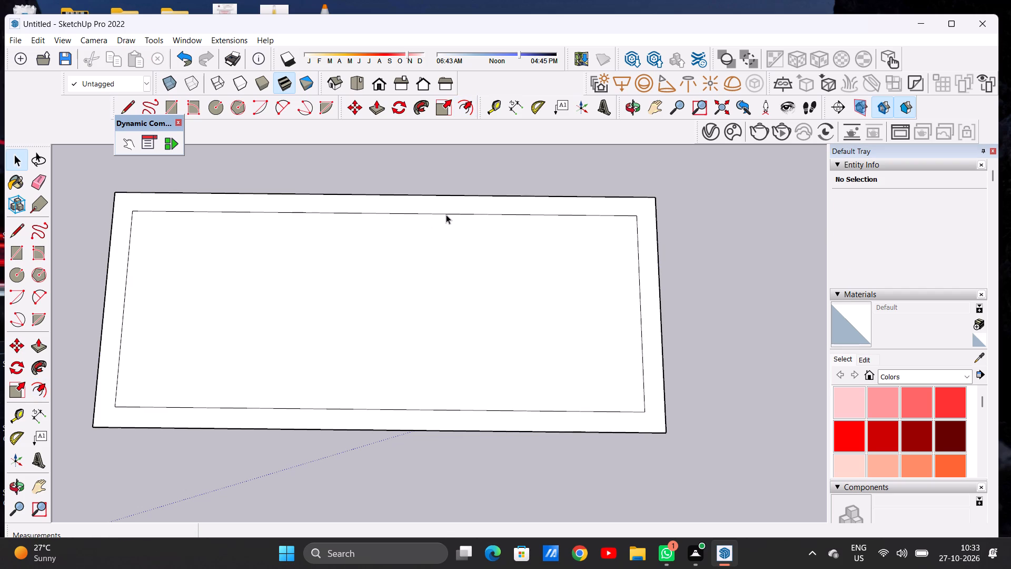
# Draw a line from the inset rectangle's front right corner straight to the slab's front edge.
pyautogui.scroll(-1, 433, 199)
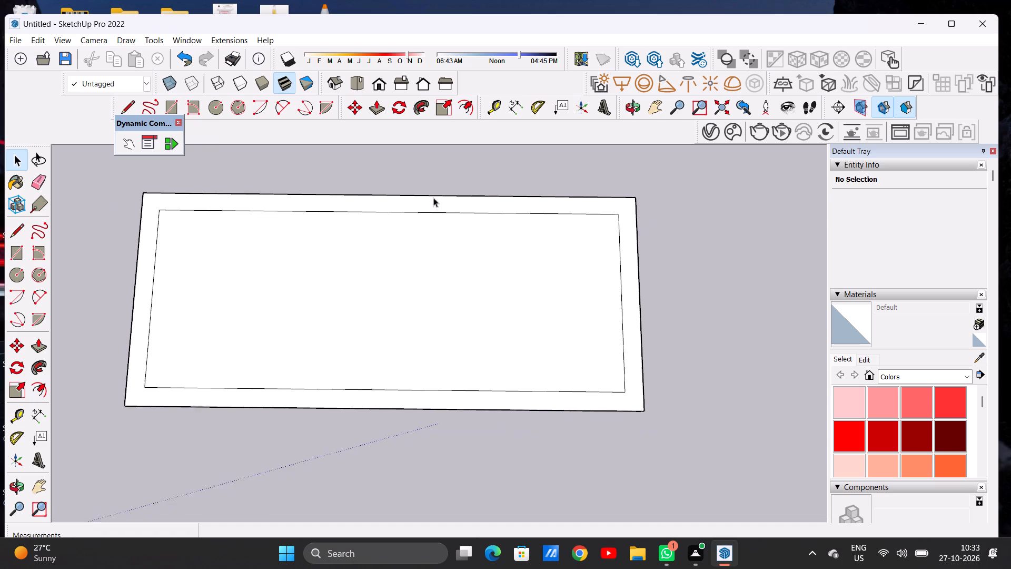
pyautogui.scroll(-1, 433, 198)
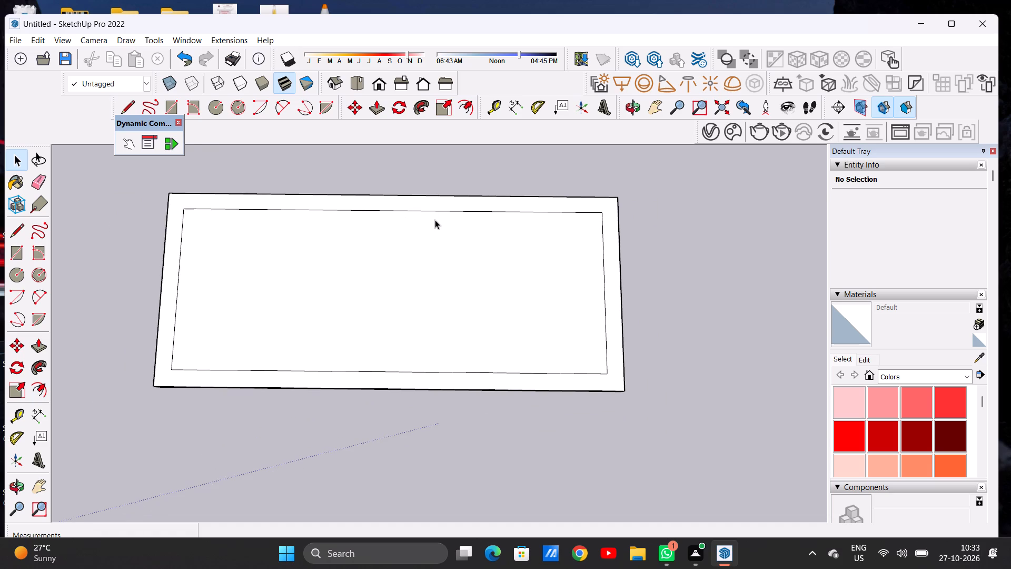
pyautogui.scroll(6, 601, 444)
pyautogui.press('l')
pyautogui.scroll(2, 598, 410)
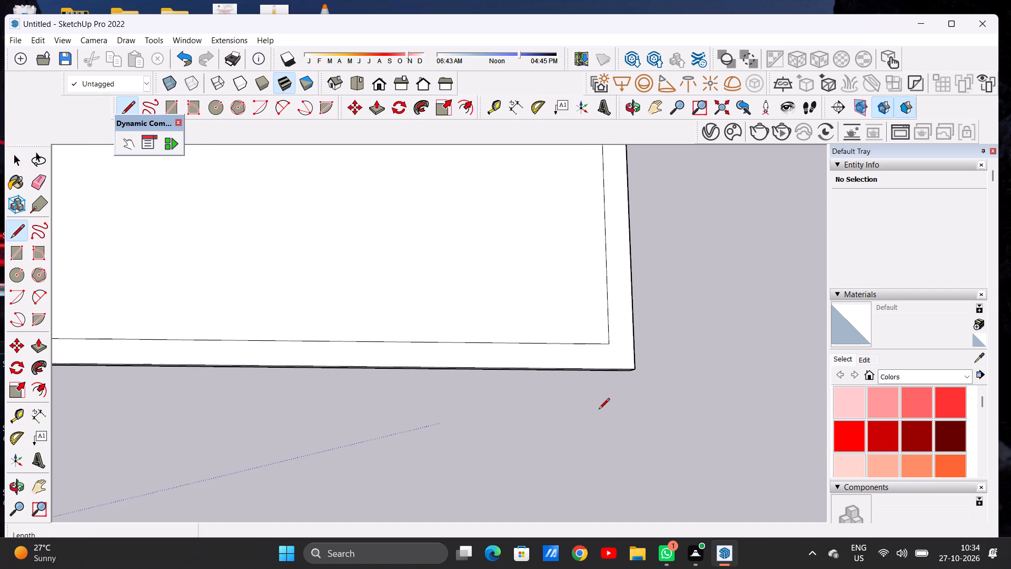
pyautogui.scroll(2, 602, 410)
pyautogui.click(610, 332)
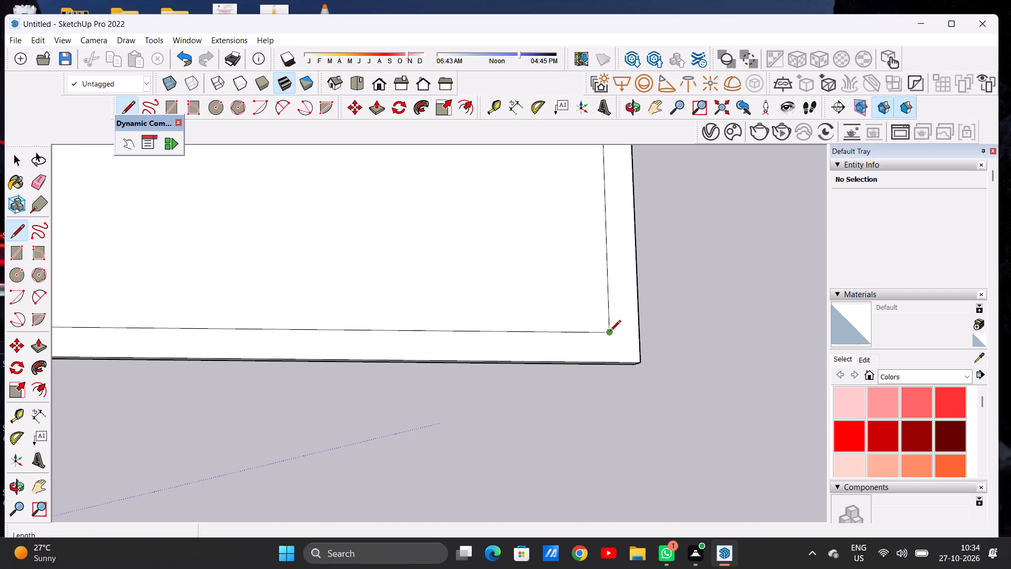
pyautogui.click(608, 362)
# Draw a line about 1' 2 1/4" long from the inset rectangle's front left corner straight to the slab's front edge.
pyautogui.scroll(-14, 667, 344)
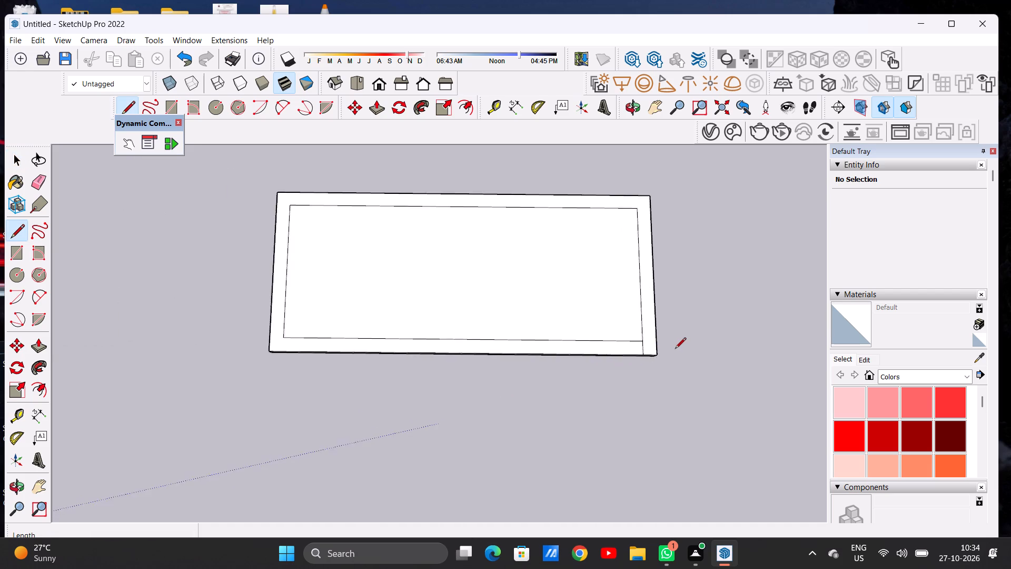
pyautogui.scroll(-5, 675, 349)
pyautogui.scroll(2, 422, 338)
pyautogui.scroll(-1, 422, 338)
pyautogui.scroll(20, 422, 342)
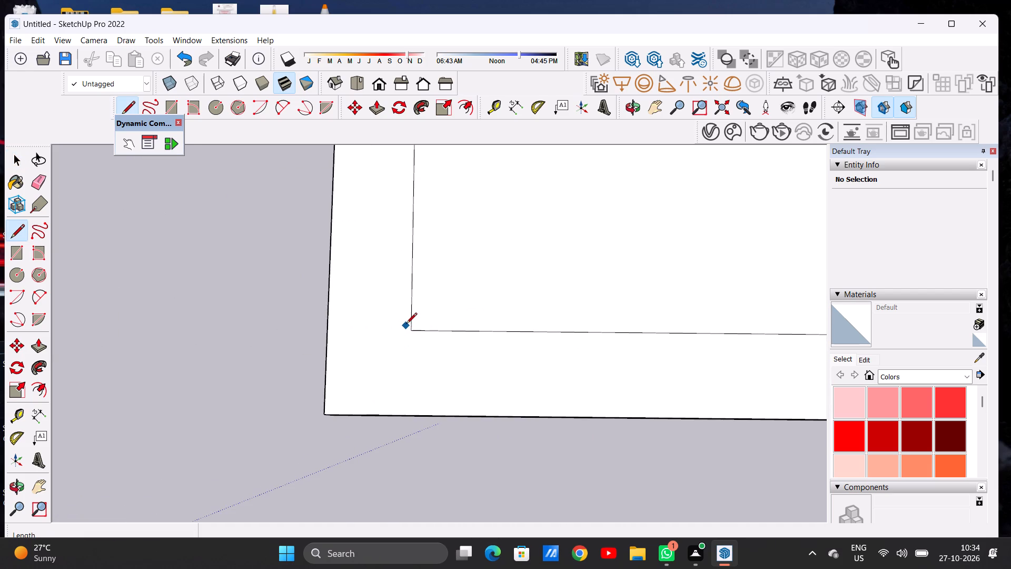
pyautogui.click(413, 326)
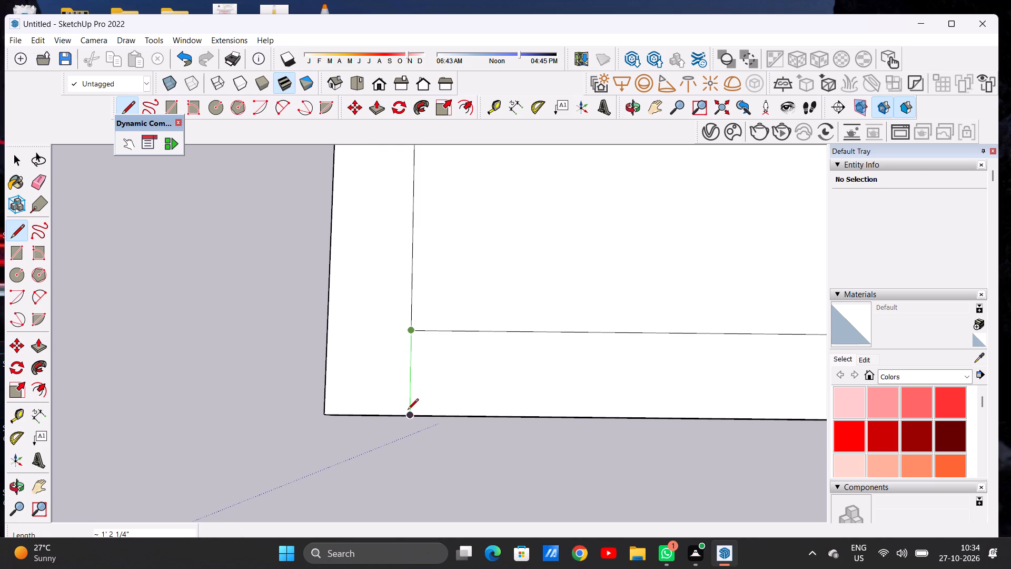
pyautogui.click(408, 410)
pyautogui.press('space')
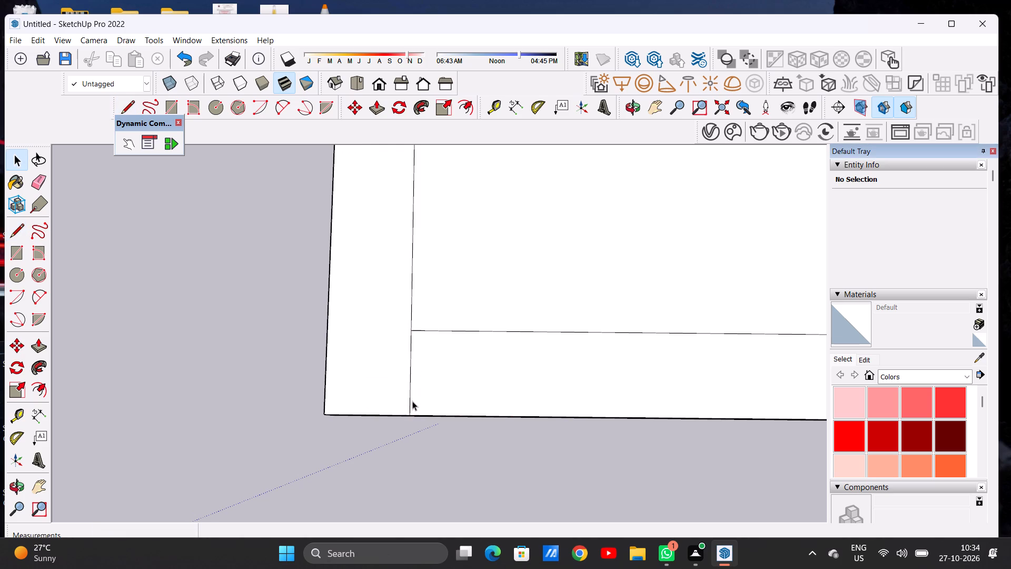
# Examine the slab's divided border and front edge from above and from low oblique angles.
pyautogui.scroll(-6, 339, 369)
pyautogui.scroll(-20, 293, 370)
pyautogui.moveTo(400, 395); pyautogui.dragTo(423, 359, button='middle')
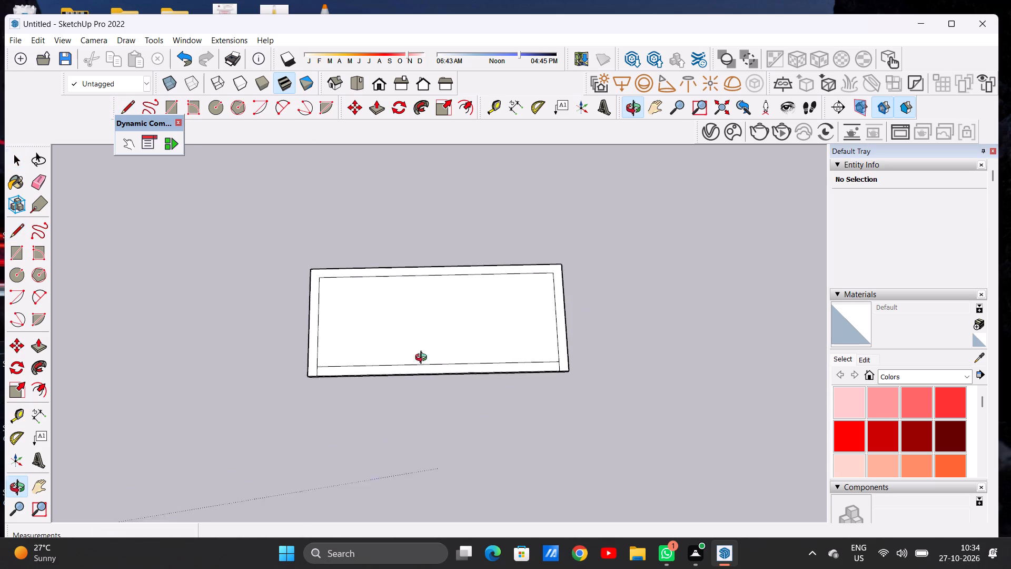
pyautogui.moveTo(423, 359); pyautogui.dragTo(375, 260, button='middle')
pyautogui.scroll(2, 390, 299)
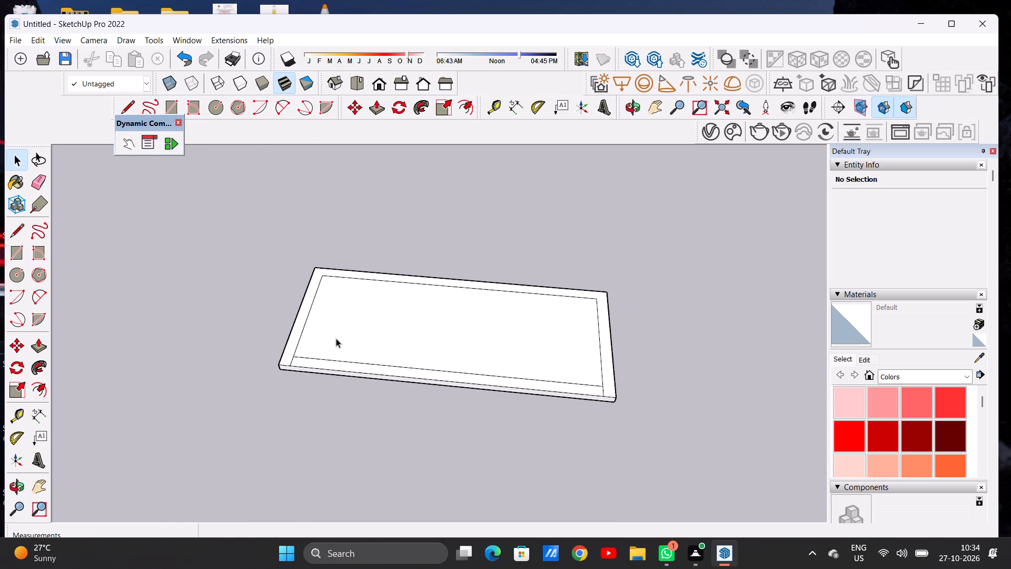
pyautogui.scroll(-5, 340, 342)
pyautogui.moveTo(413, 347); pyautogui.dragTo(424, 299, button='middle')
pyautogui.scroll(5, 429, 301)
pyautogui.moveTo(437, 300); pyautogui.dragTo(441, 315, button='middle')
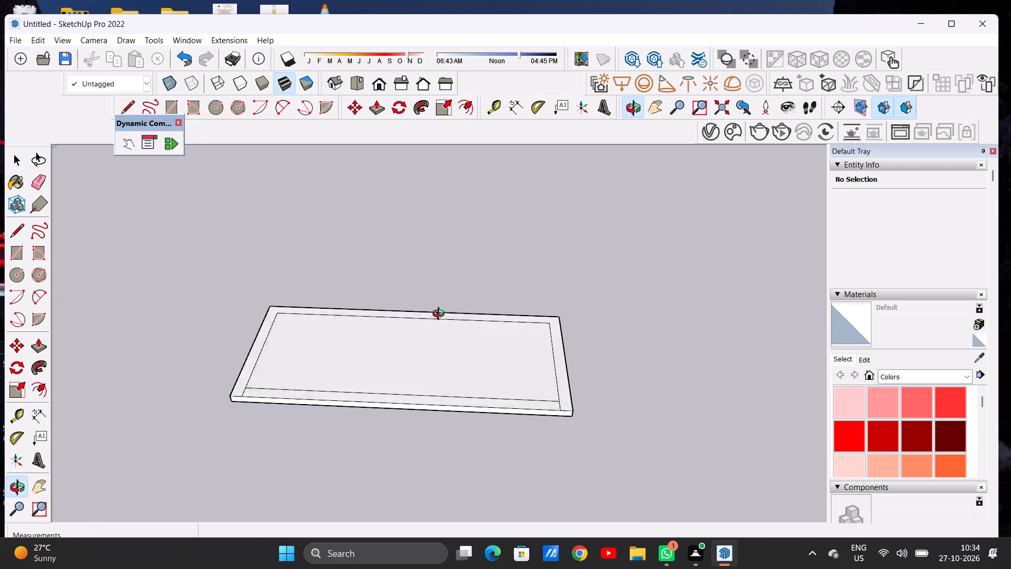
pyautogui.moveTo(441, 315); pyautogui.dragTo(444, 336, button='middle')
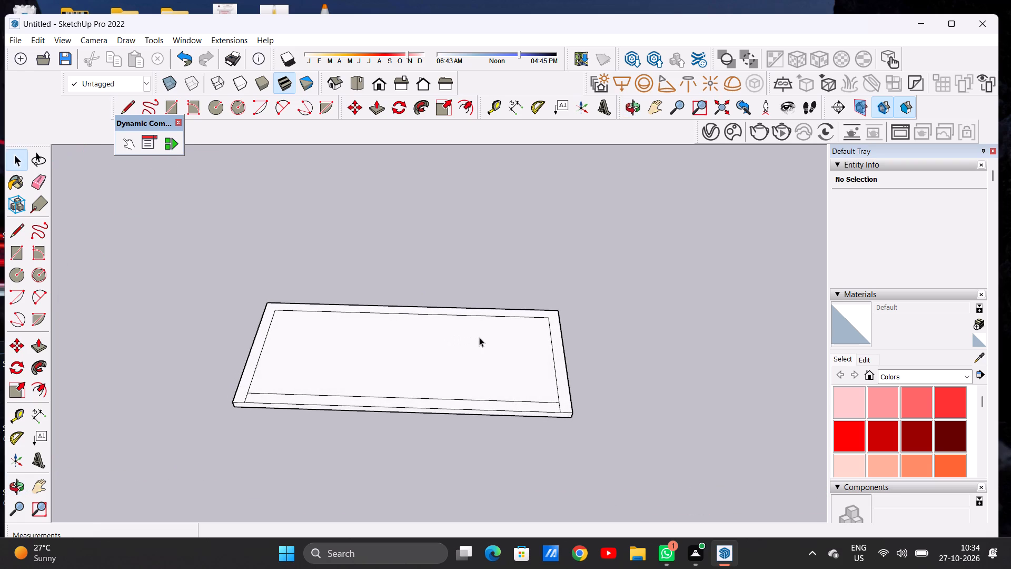
pyautogui.scroll(-4, 483, 330)
pyautogui.scroll(4, 470, 324)
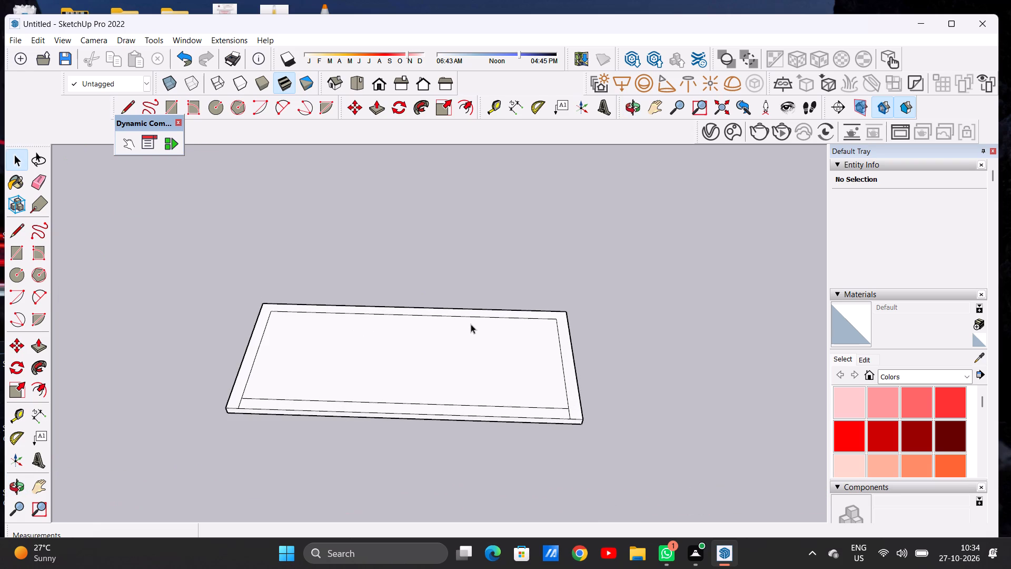
pyautogui.scroll(-1, 474, 324)
pyautogui.scroll(3, 445, 335)
pyautogui.scroll(-9, 445, 335)
pyautogui.scroll(6, 518, 325)
pyautogui.moveTo(507, 310); pyautogui.dragTo(515, 298, button='middle')
pyautogui.scroll(-1, 515, 298)
pyautogui.scroll(2, 516, 345)
pyautogui.scroll(-2, 571, 306)
pyautogui.scroll(1, 573, 306)
pyautogui.scroll(-4, 573, 306)
pyautogui.moveTo(530, 324); pyautogui.dragTo(526, 302, button='middle')
pyautogui.scroll(6, 526, 302)
pyautogui.scroll(-6, 514, 306)
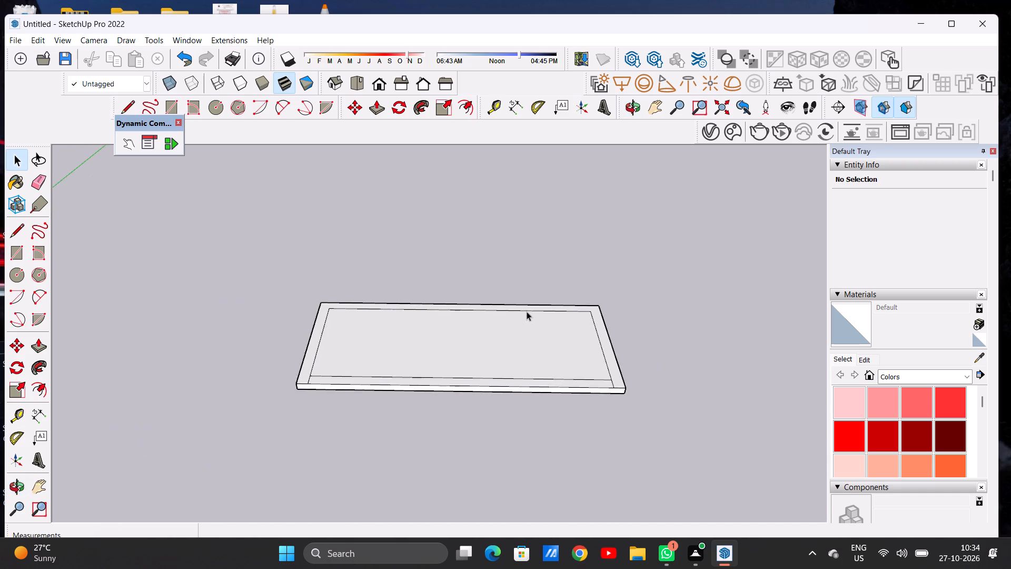
pyautogui.moveTo(535, 325); pyautogui.dragTo(534, 319, button='middle')
pyautogui.scroll(3, 543, 320)
pyautogui.scroll(-1, 544, 321)
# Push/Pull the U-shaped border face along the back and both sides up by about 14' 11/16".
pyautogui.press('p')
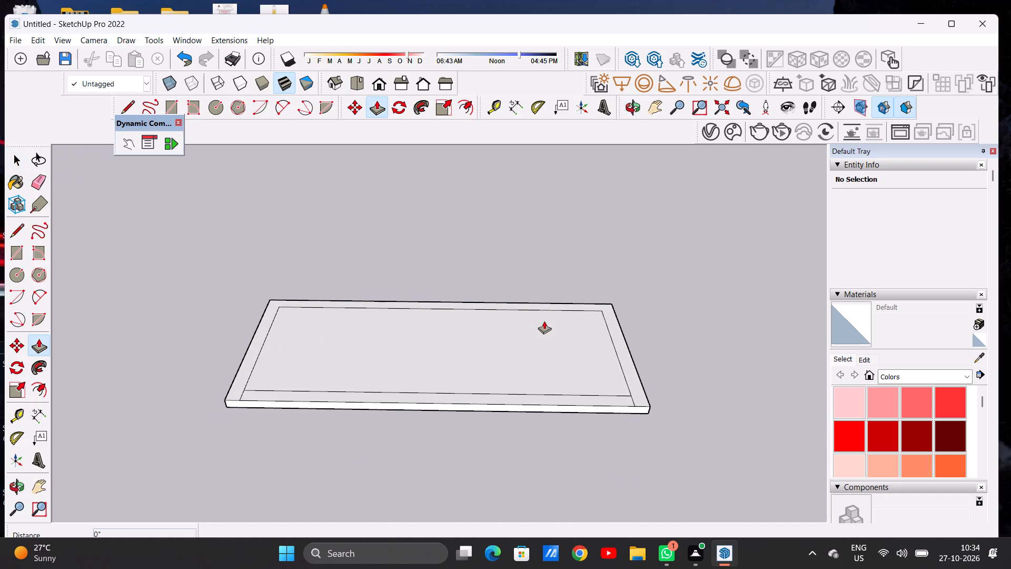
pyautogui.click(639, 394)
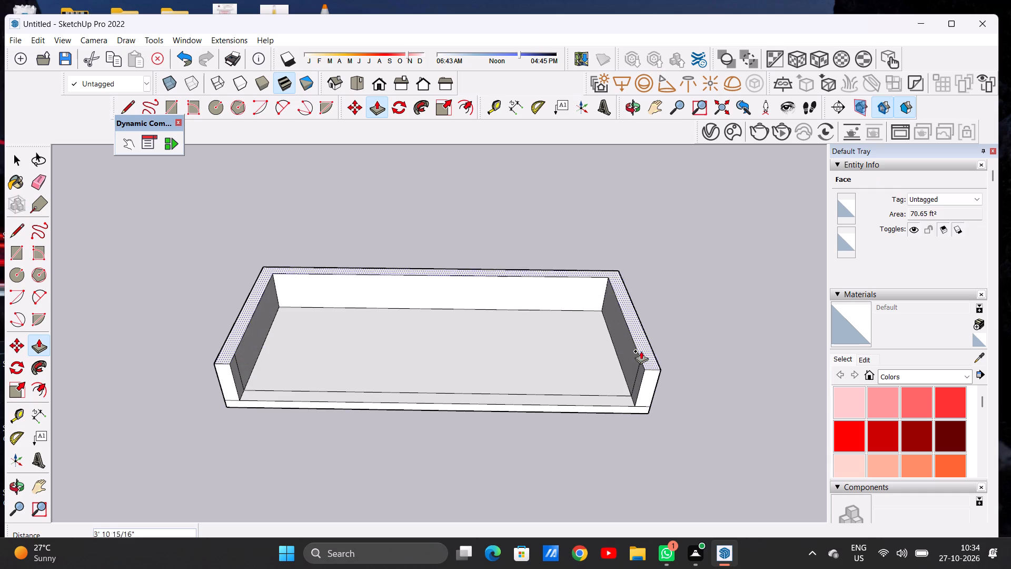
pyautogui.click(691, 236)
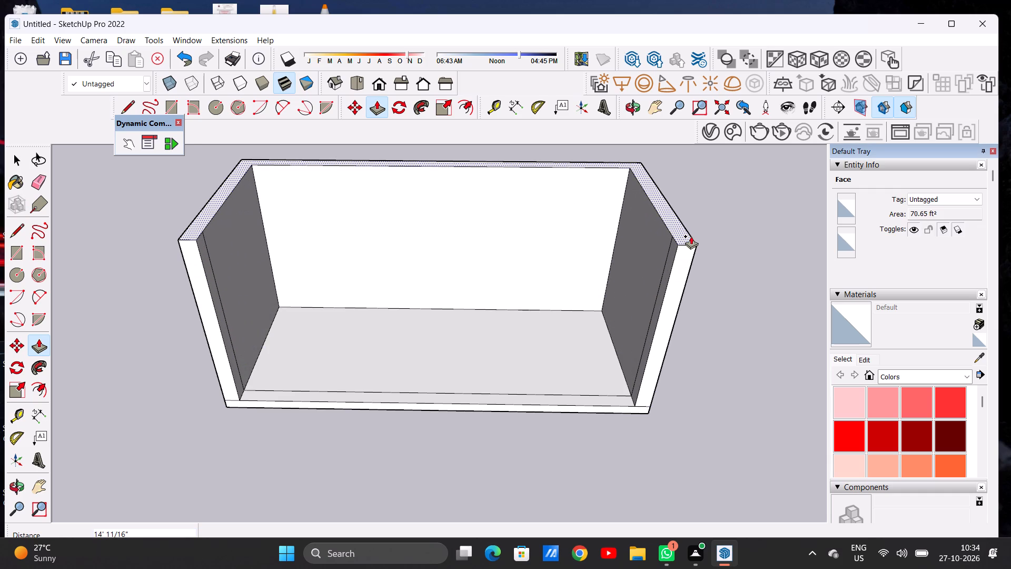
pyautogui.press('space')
# Examine the raised walls and the open front of the slab from high and low angles.
pyautogui.scroll(-8, 544, 319)
pyautogui.moveTo(515, 347); pyautogui.dragTo(511, 275, button='middle')
pyautogui.scroll(5, 514, 295)
pyautogui.scroll(-5, 517, 295)
pyautogui.moveTo(521, 291); pyautogui.dragTo(518, 385, button='middle')
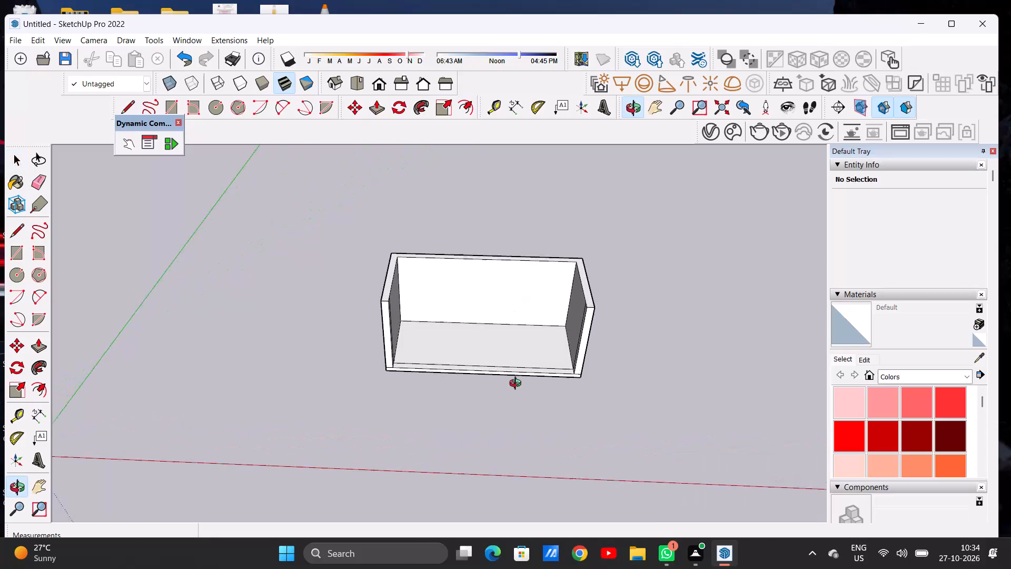
pyautogui.moveTo(518, 385); pyautogui.dragTo(515, 413, button='middle')
pyautogui.scroll(6, 530, 378)
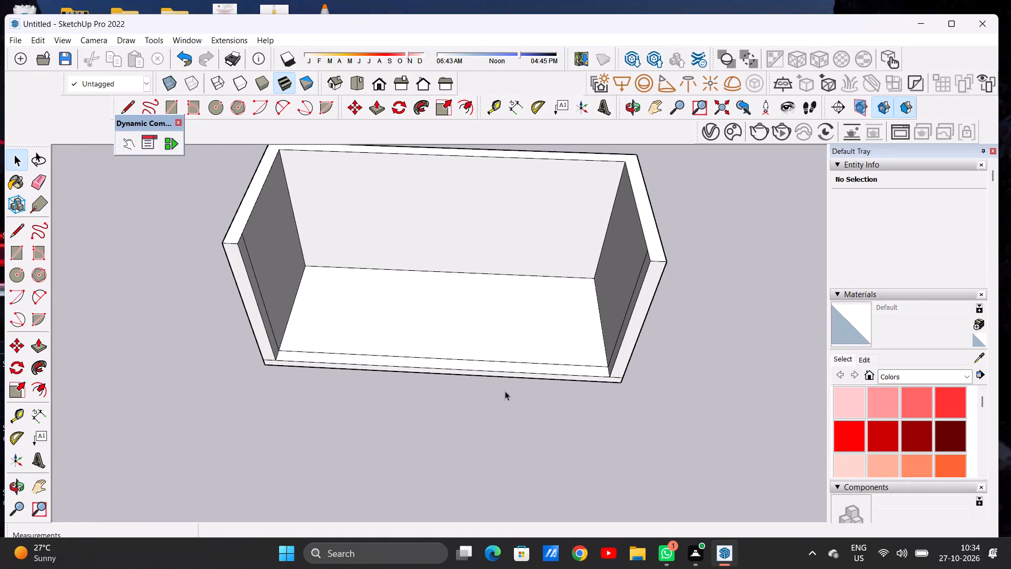
pyautogui.press('l')
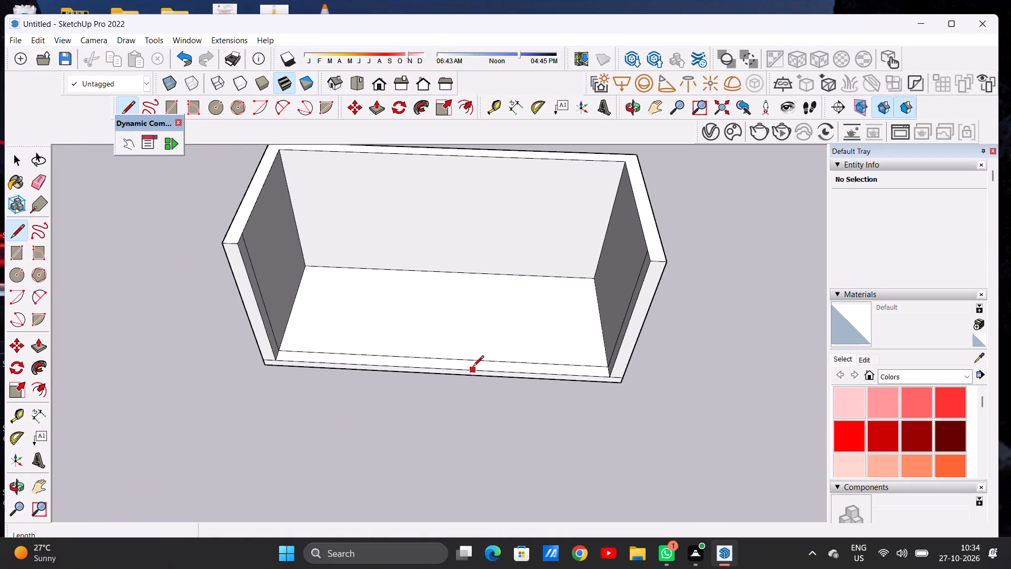
pyautogui.moveTo(458, 322); pyautogui.dragTo(465, 348, button='middle')
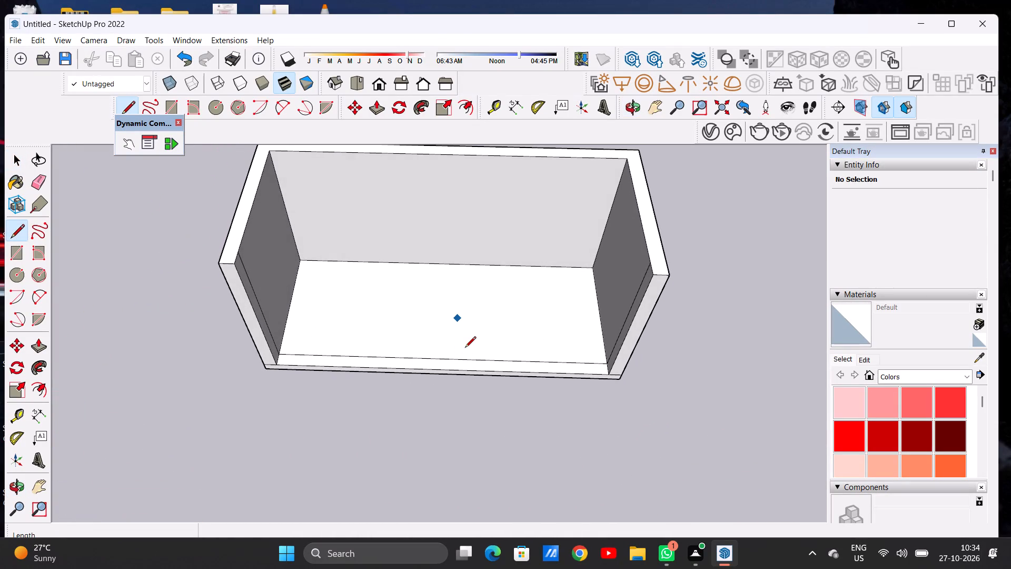
pyautogui.press('space')
pyautogui.scroll(-6, 440, 341)
pyautogui.moveTo(459, 372); pyautogui.dragTo(471, 211, button='middle')
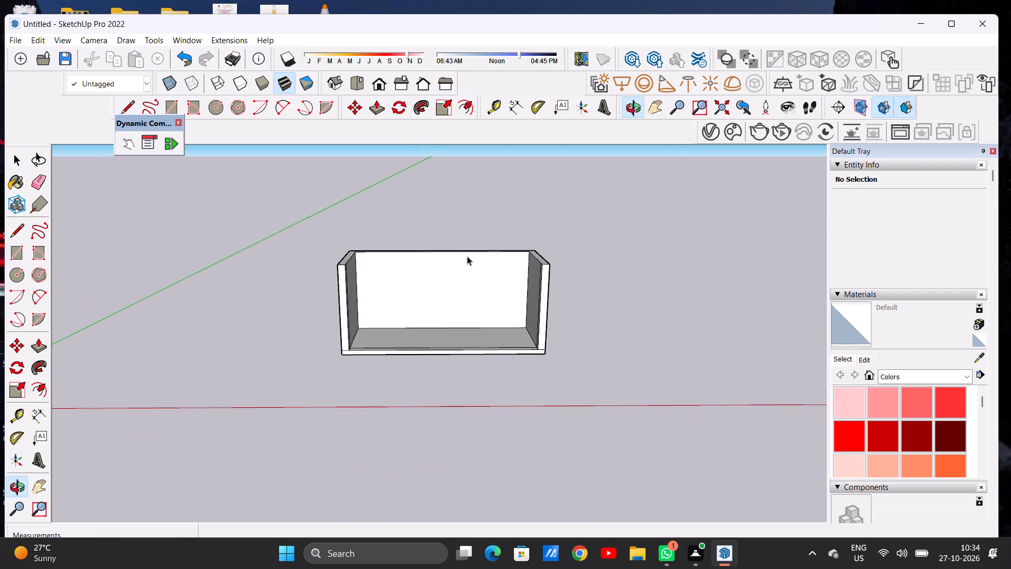
pyautogui.scroll(1, 462, 312)
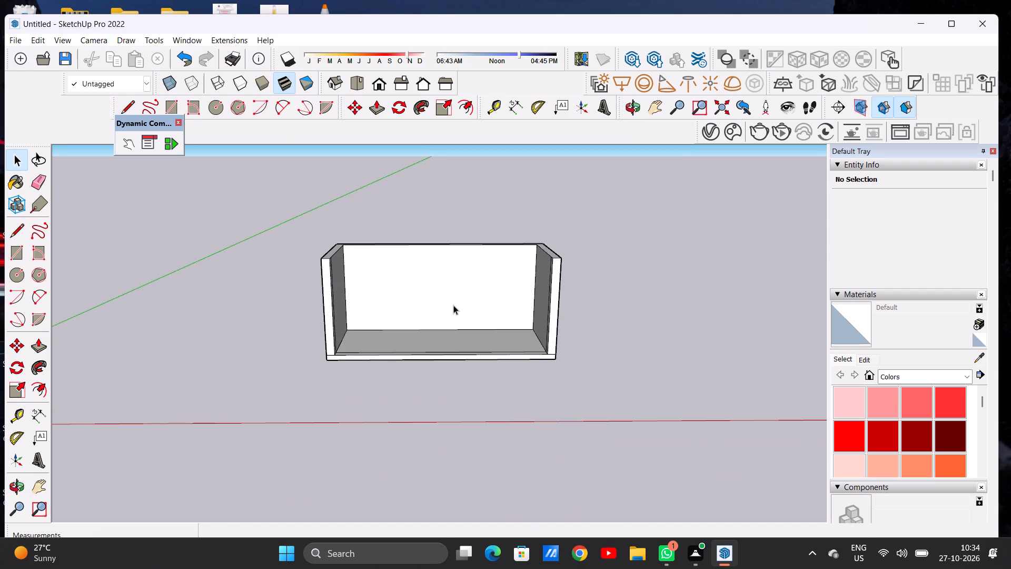
pyautogui.moveTo(455, 301); pyautogui.dragTo(451, 391, button='middle')
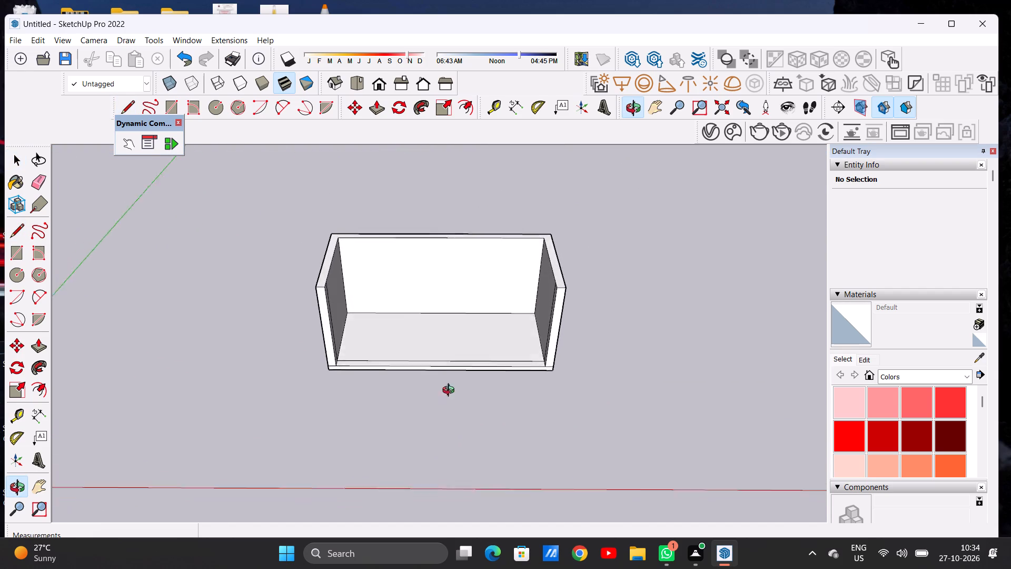
pyautogui.moveTo(451, 391); pyautogui.dragTo(432, 319, button='middle')
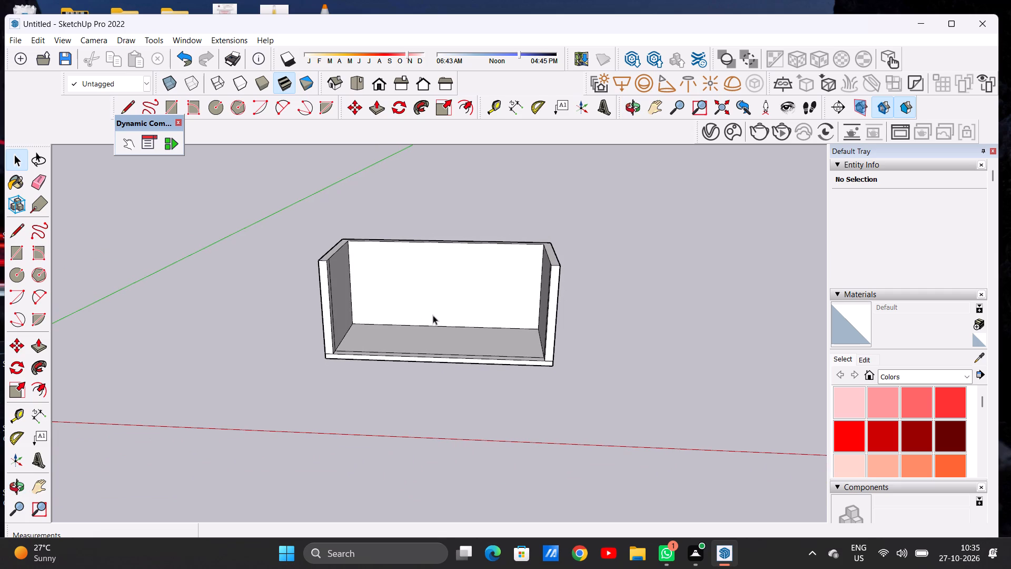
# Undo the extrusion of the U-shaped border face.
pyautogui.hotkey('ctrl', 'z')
# Push/Pull the slab's right end face outward by about 4' 8 11/16" to lengthen the slab.
pyautogui.scroll(-3, 429, 296)
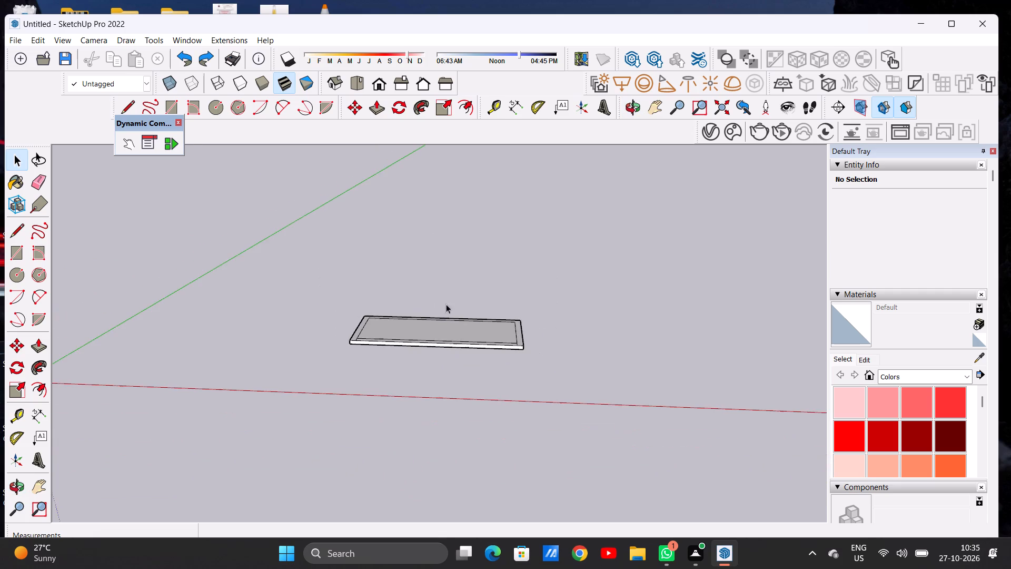
pyautogui.moveTo(537, 317); pyautogui.dragTo(450, 412, button='middle')
pyautogui.scroll(10, 521, 390)
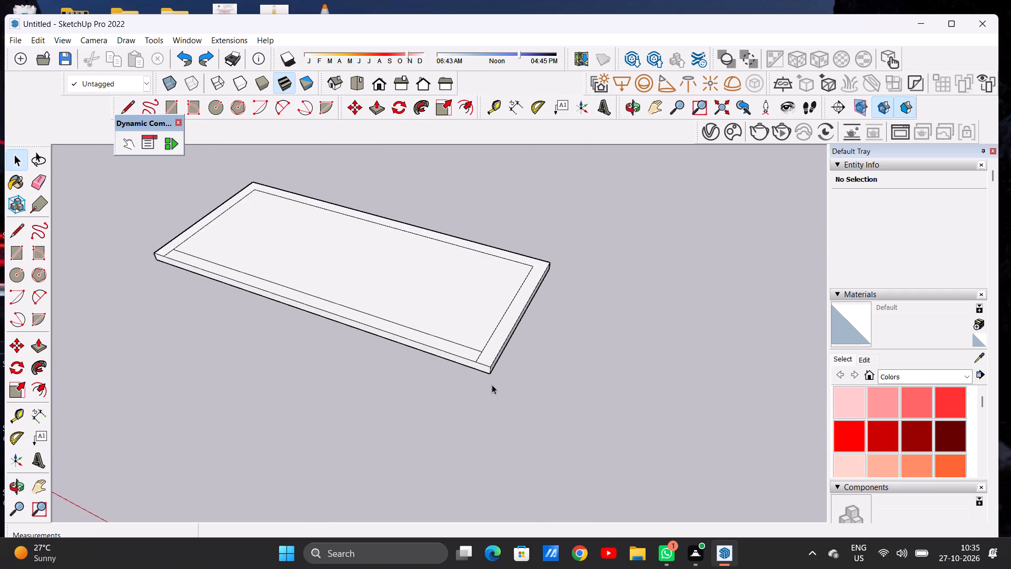
pyautogui.moveTo(490, 385); pyautogui.dragTo(482, 328, button='middle')
pyautogui.press('p')
pyautogui.scroll(9, 498, 333)
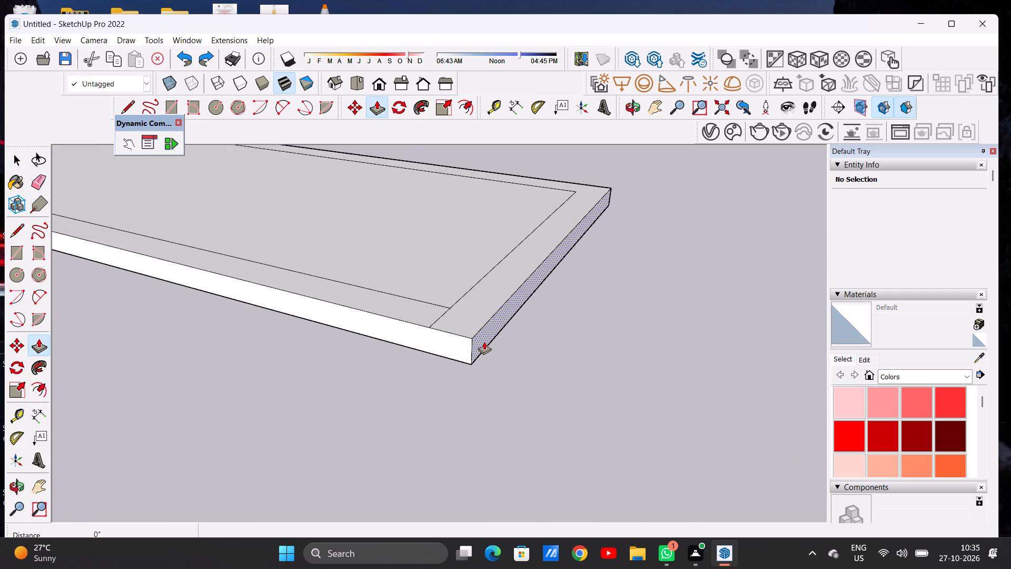
pyautogui.scroll(1, 484, 341)
pyautogui.click(483, 341)
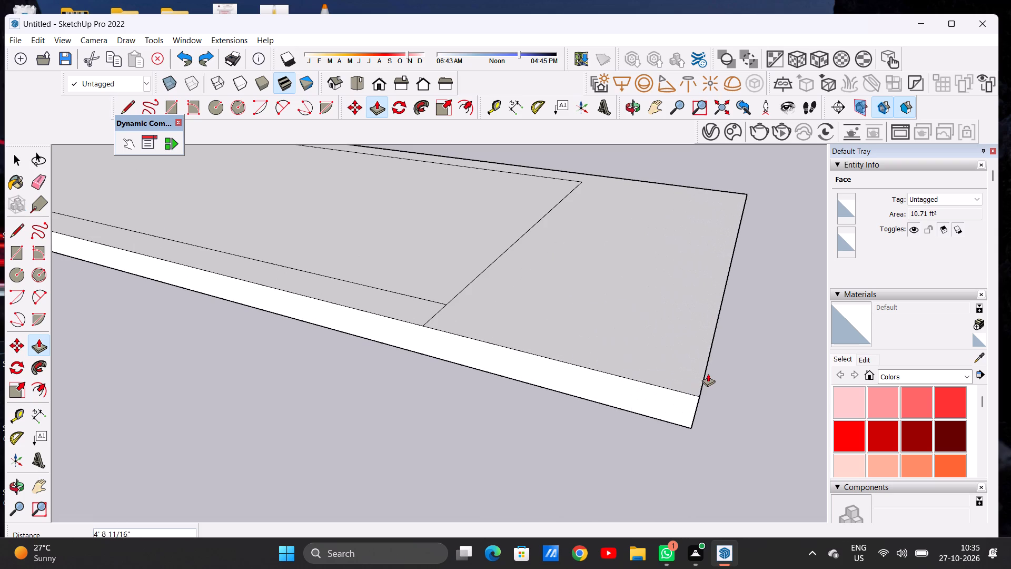
pyautogui.click(708, 374)
pyautogui.press('space')
# Extend the inset's back line about 4' 7 3/16" toward the new right end, continuing about 11' 10 7/8" forward parallel to the end edge.
pyautogui.scroll(-2, 490, 346)
pyautogui.scroll(1, 492, 346)
pyautogui.scroll(-5, 492, 346)
pyautogui.moveTo(461, 319); pyautogui.dragTo(540, 386, button='middle')
pyautogui.scroll(-7, 536, 306)
pyautogui.scroll(1, 528, 291)
pyautogui.moveTo(528, 291); pyautogui.dragTo(531, 369, button='middle')
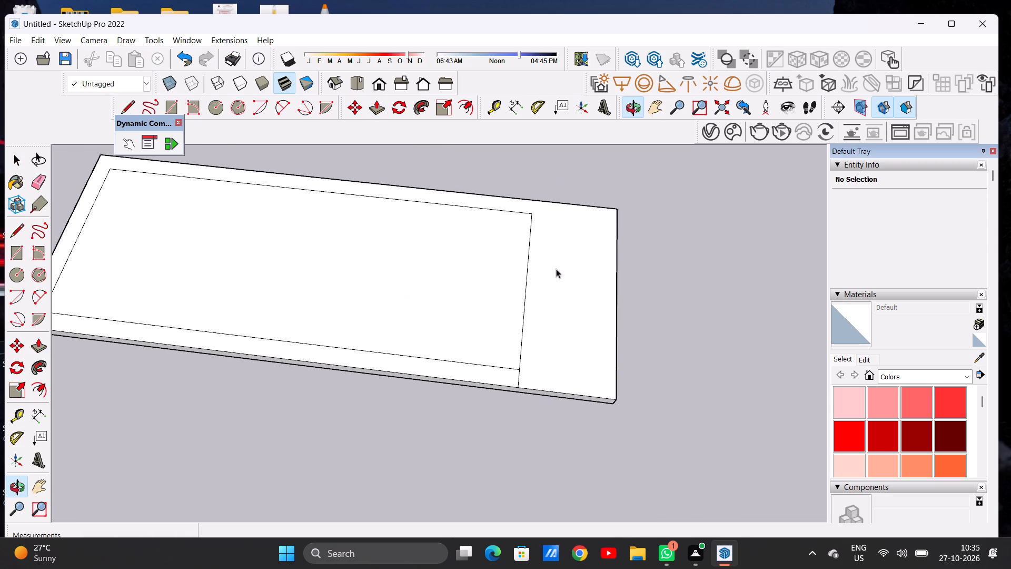
pyautogui.scroll(-8, 552, 277)
pyautogui.moveTo(484, 256); pyautogui.dragTo(506, 305, button='middle')
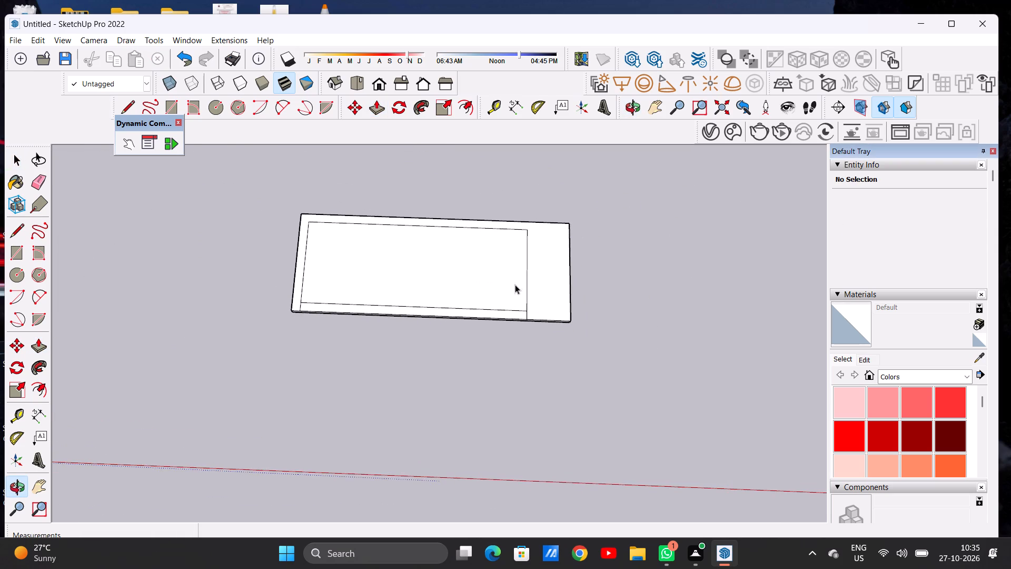
pyautogui.scroll(4, 558, 242)
pyautogui.moveTo(552, 265); pyautogui.dragTo(550, 276, button='middle')
pyautogui.scroll(2, 553, 225)
pyautogui.press('l')
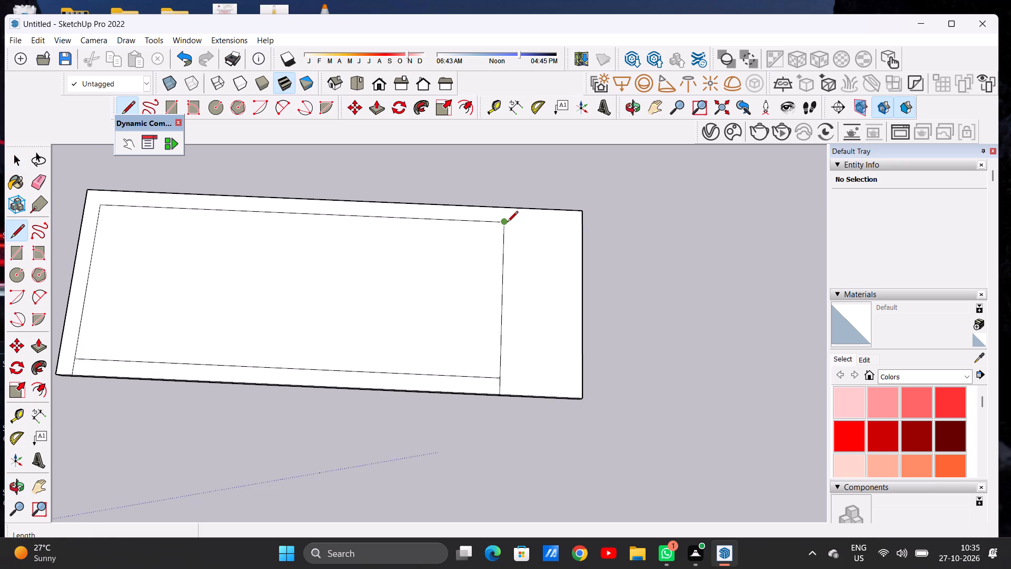
pyautogui.click(507, 223)
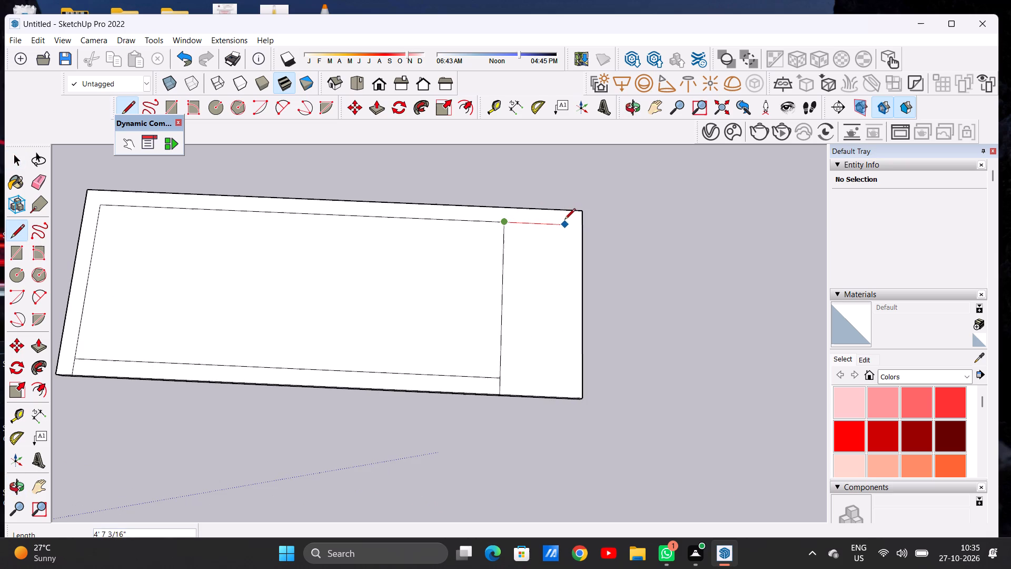
pyautogui.click(564, 222)
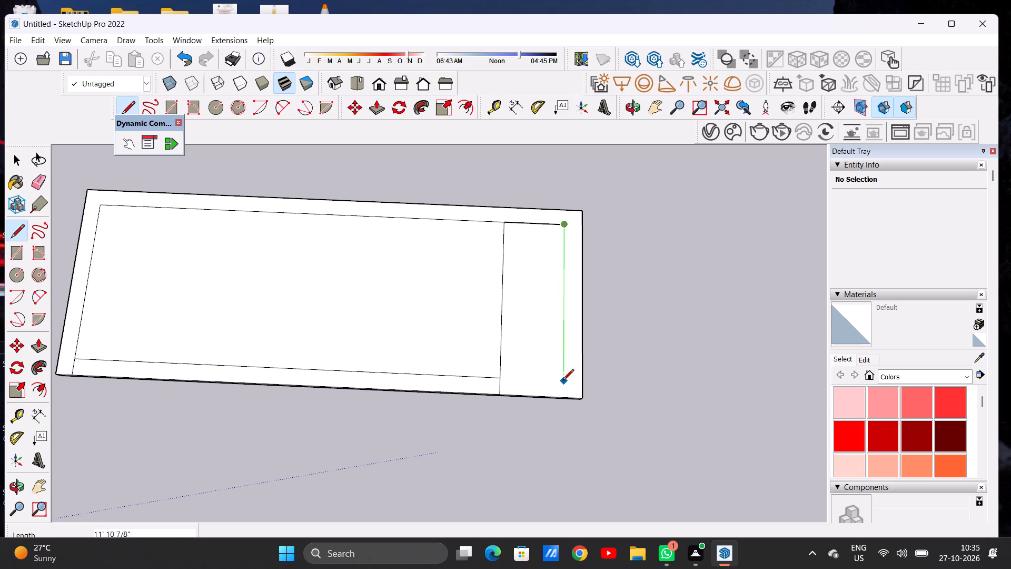
pyautogui.click(564, 379)
pyautogui.press('space')
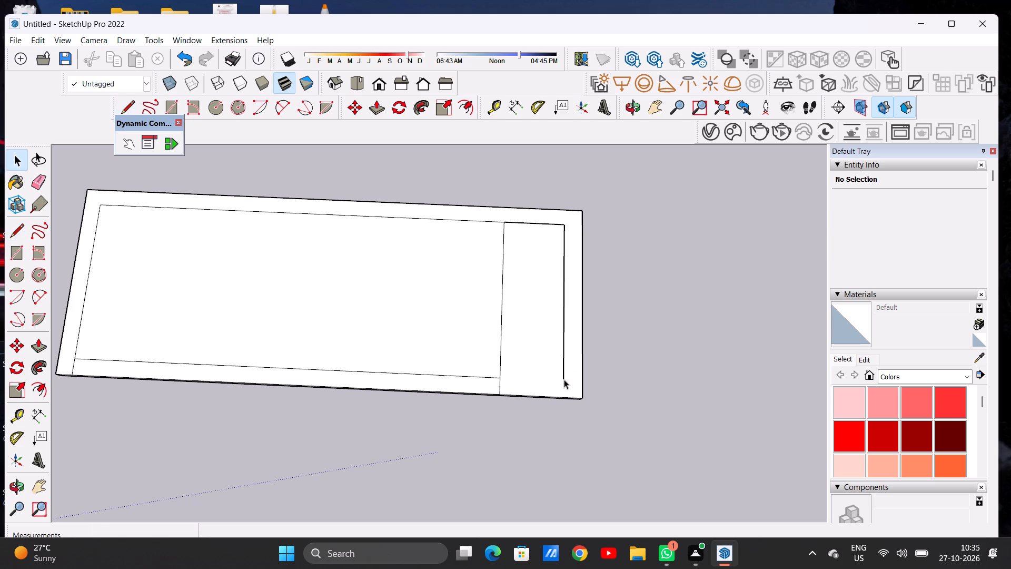
# Close the extended inset outline with a line from the old front right inset corner to the new line, about 4' 6 7/8" away.
pyautogui.write('L')
pyautogui.scroll(3, 536, 380)
pyautogui.click(487, 378)
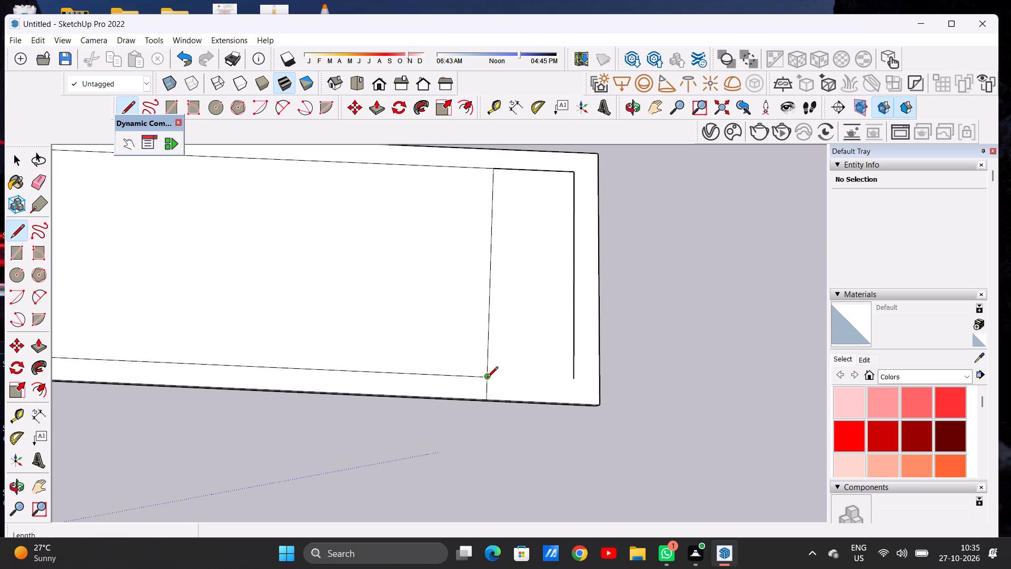
pyautogui.scroll(6, 572, 387)
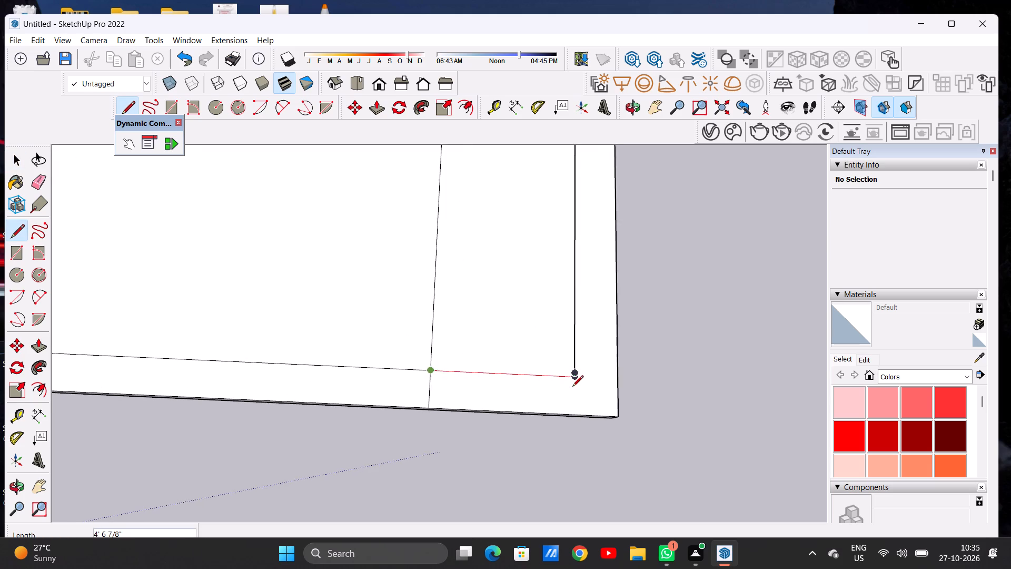
pyautogui.click(572, 387)
pyautogui.click(576, 371)
pyautogui.press('space')
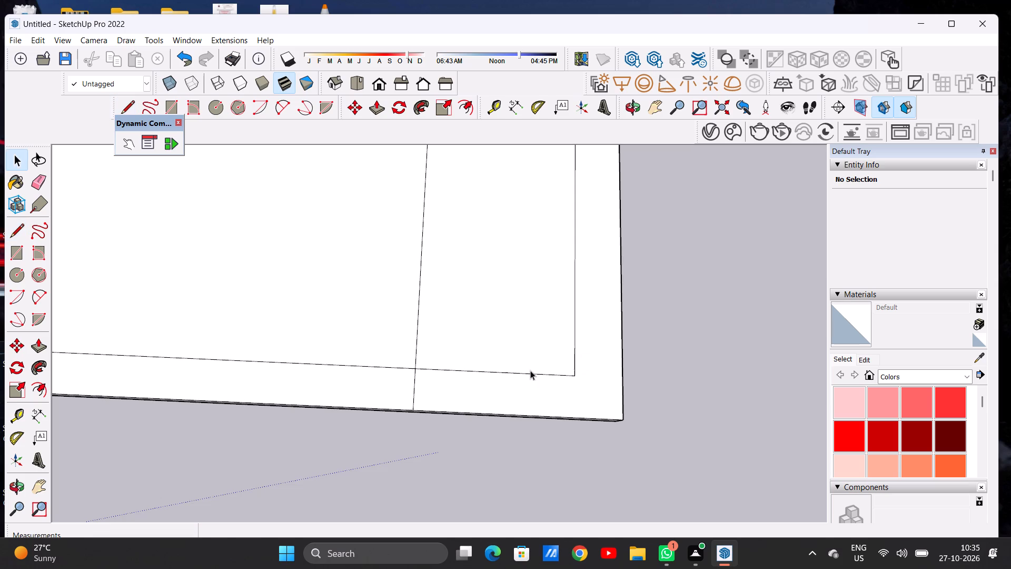
# Erase the old right inset line crossing the slab and its leftover stub at the front border.
pyautogui.scroll(-17, 528, 376)
pyautogui.scroll(6, 508, 339)
pyautogui.press('e')
pyautogui.scroll(4, 502, 336)
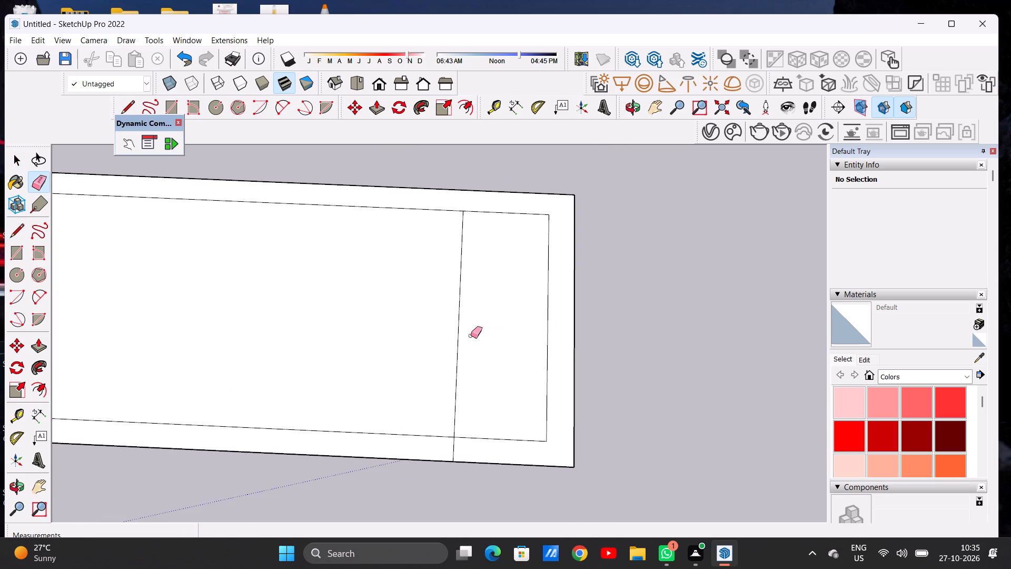
pyautogui.moveTo(453, 343); pyautogui.dragTo(475, 345)
pyautogui.scroll(-4, 477, 320)
pyautogui.scroll(7, 470, 396)
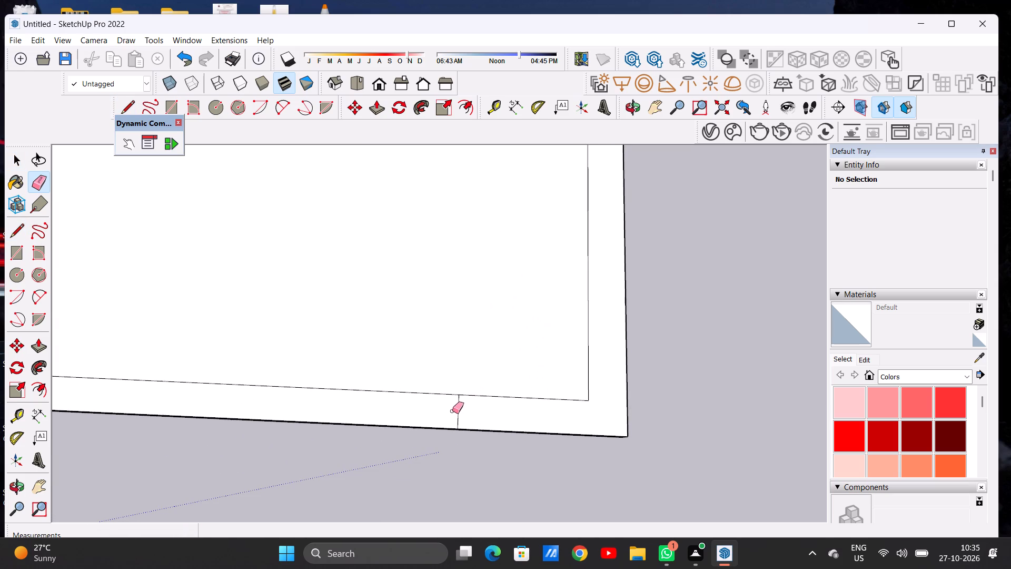
pyautogui.moveTo(452, 411); pyautogui.dragTo(468, 414)
pyautogui.press('space')
pyautogui.scroll(-15, 551, 355)
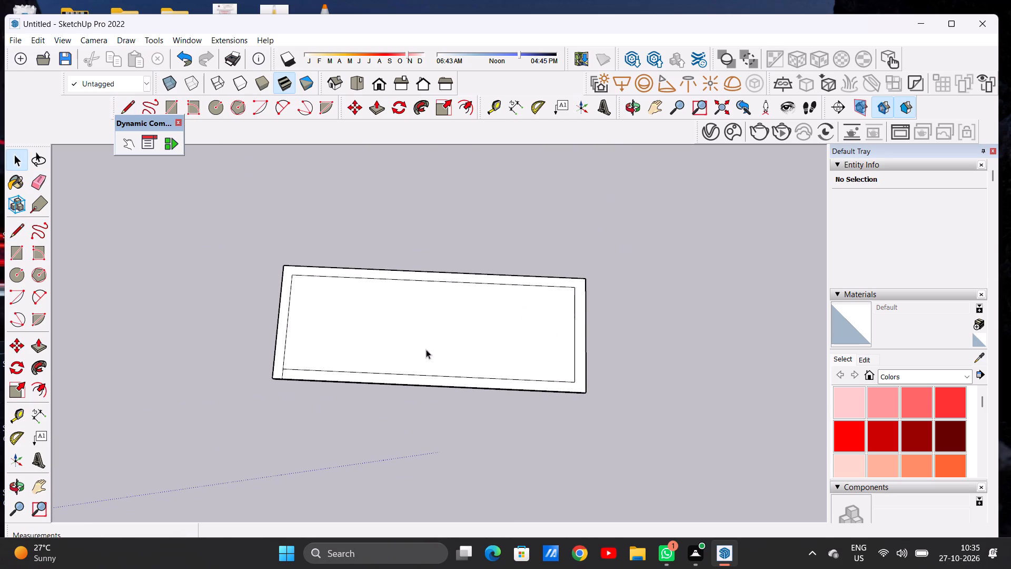
# Draw a short line from the inset's front right corner to the slab's front edge, separating the front strip from the border.
pyautogui.moveTo(377, 364); pyautogui.dragTo(394, 351, button='middle')
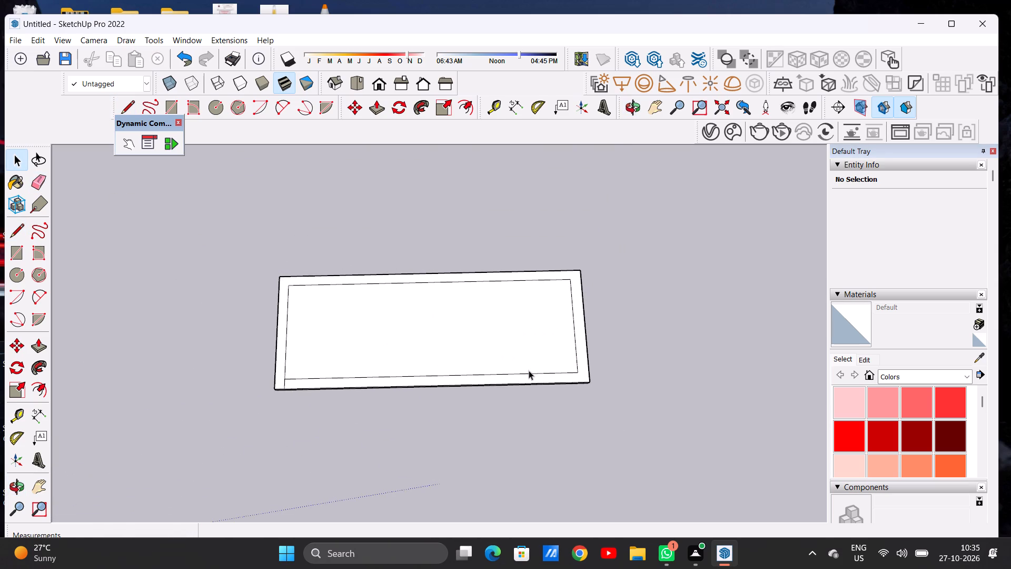
pyautogui.scroll(3, 574, 377)
pyautogui.scroll(-1, 579, 377)
pyautogui.press('l')
pyautogui.scroll(5, 582, 378)
pyautogui.click(576, 365)
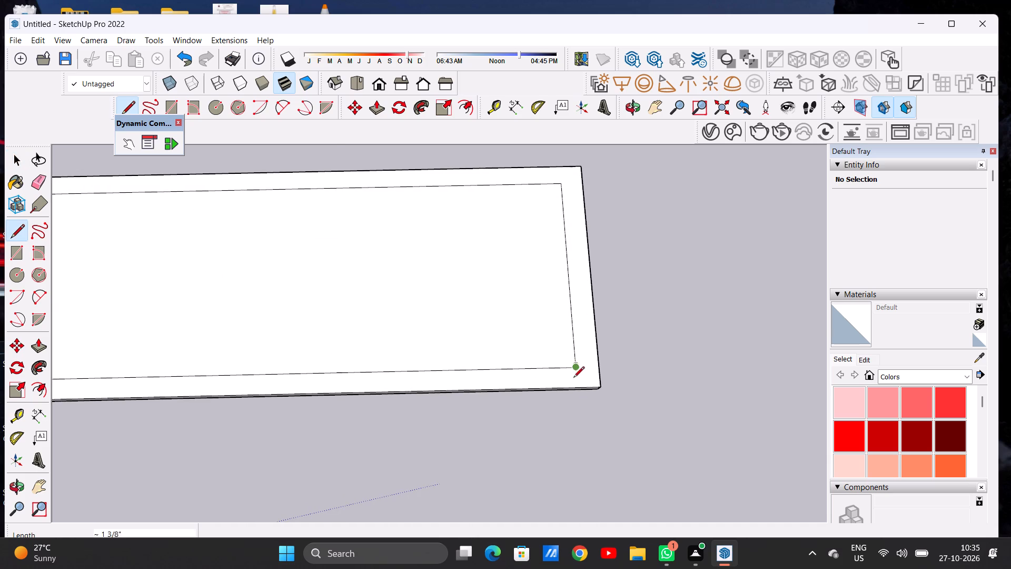
pyautogui.click(574, 389)
pyautogui.press('space')
pyautogui.scroll(9, 577, 401)
pyautogui.scroll(-1, 574, 384)
pyautogui.scroll(3, 574, 384)
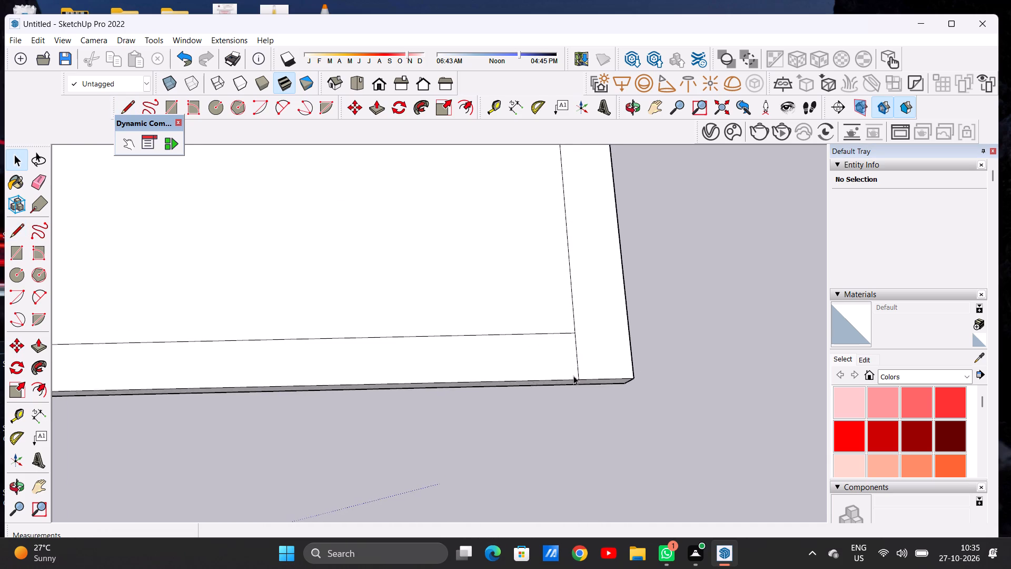
pyautogui.scroll(4, 573, 376)
pyautogui.scroll(-20, 593, 397)
pyautogui.scroll(-7, 593, 397)
pyautogui.scroll(5, 544, 389)
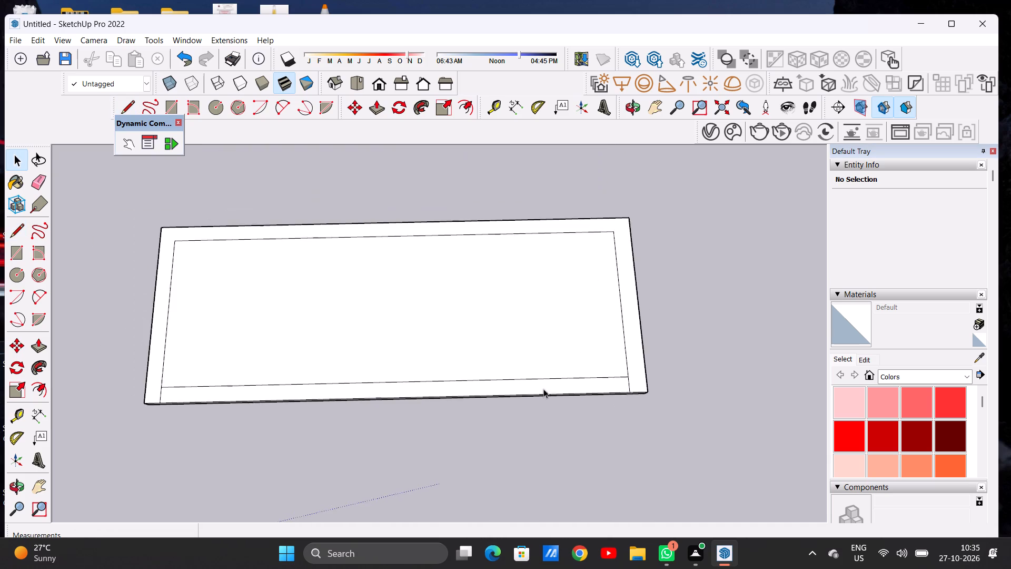
# Push/Pull the U-shaped border face up about 13' 10" to raise the back and side walls.
pyautogui.moveTo(543, 406); pyautogui.dragTo(528, 311, button='middle')
pyautogui.scroll(-5, 559, 331)
pyautogui.scroll(2, 538, 322)
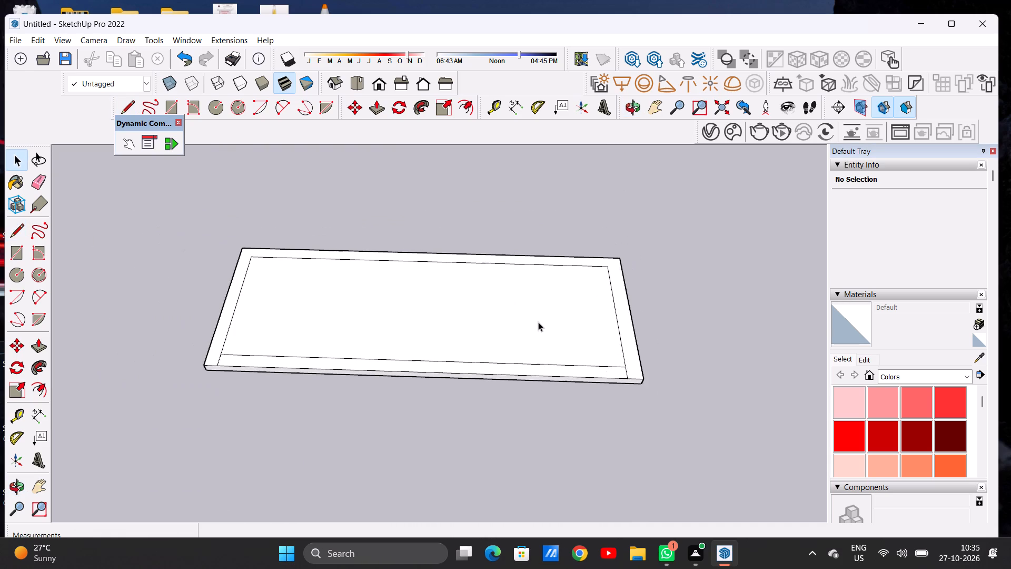
pyautogui.press('p')
pyautogui.scroll(3, 600, 344)
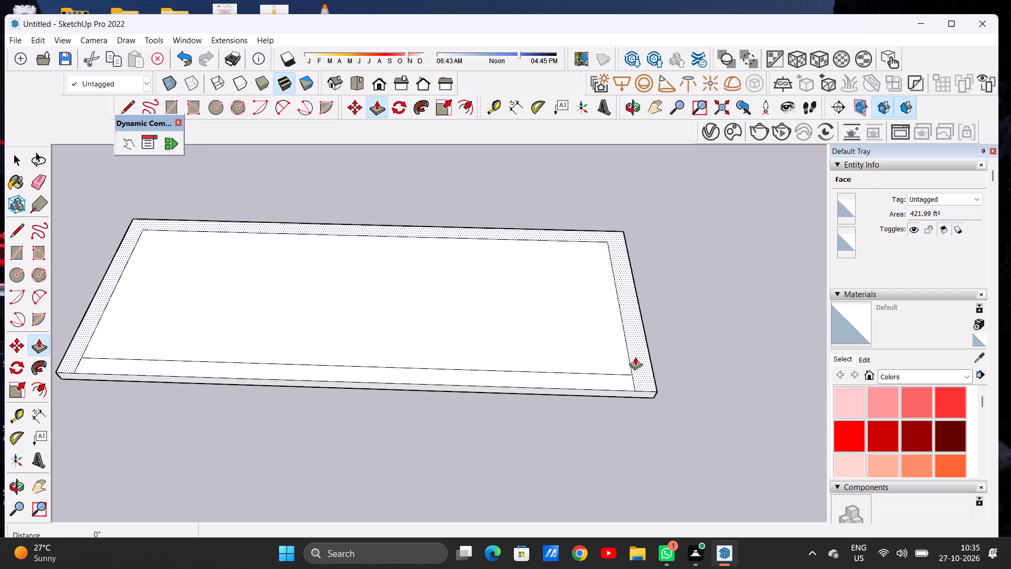
pyautogui.click(635, 357)
pyautogui.scroll(-8, 655, 347)
pyautogui.scroll(1, 657, 348)
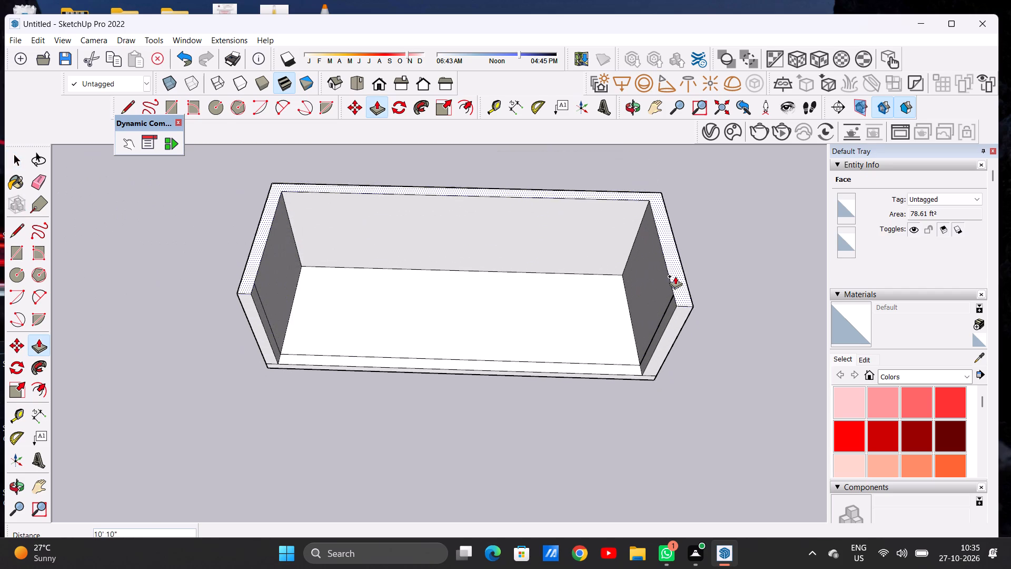
pyautogui.moveTo(691, 301); pyautogui.dragTo(679, 201, button='middle')
pyautogui.scroll(-6, 654, 282)
pyautogui.scroll(-1, 684, 230)
pyautogui.scroll(3, 684, 230)
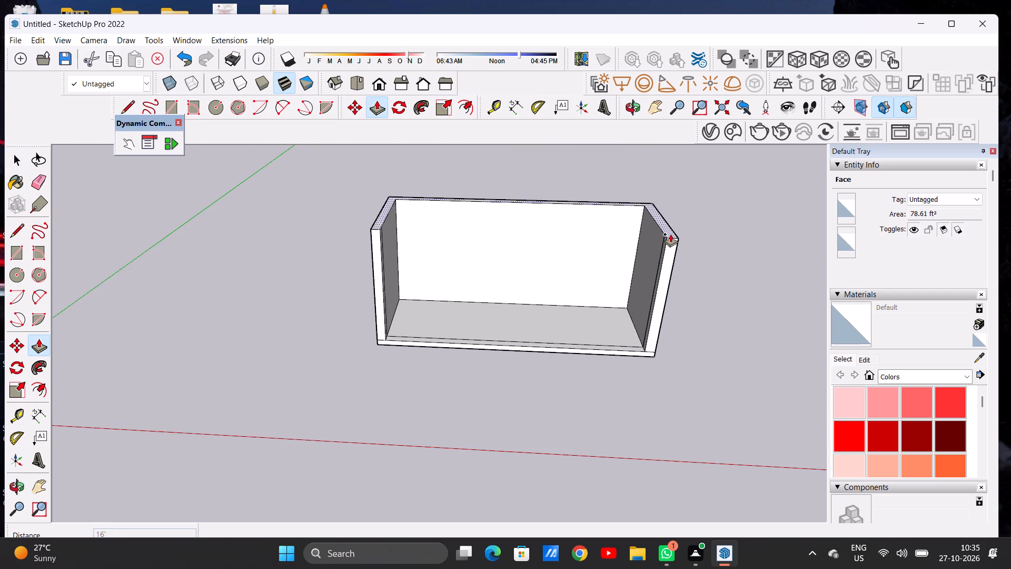
pyautogui.scroll(-2, 602, 287)
pyautogui.scroll(4, 666, 237)
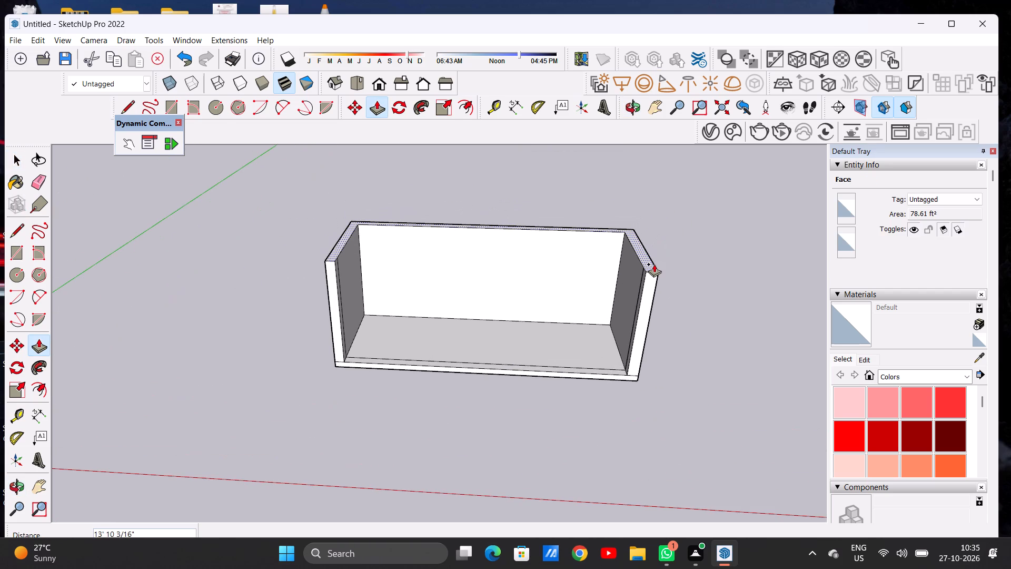
pyautogui.click(652, 260)
pyautogui.press('space')
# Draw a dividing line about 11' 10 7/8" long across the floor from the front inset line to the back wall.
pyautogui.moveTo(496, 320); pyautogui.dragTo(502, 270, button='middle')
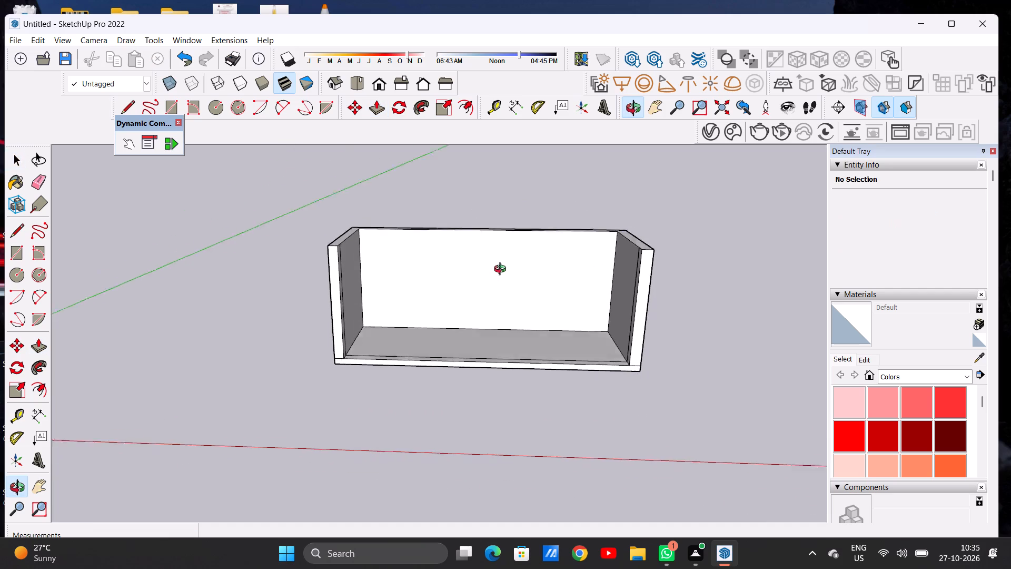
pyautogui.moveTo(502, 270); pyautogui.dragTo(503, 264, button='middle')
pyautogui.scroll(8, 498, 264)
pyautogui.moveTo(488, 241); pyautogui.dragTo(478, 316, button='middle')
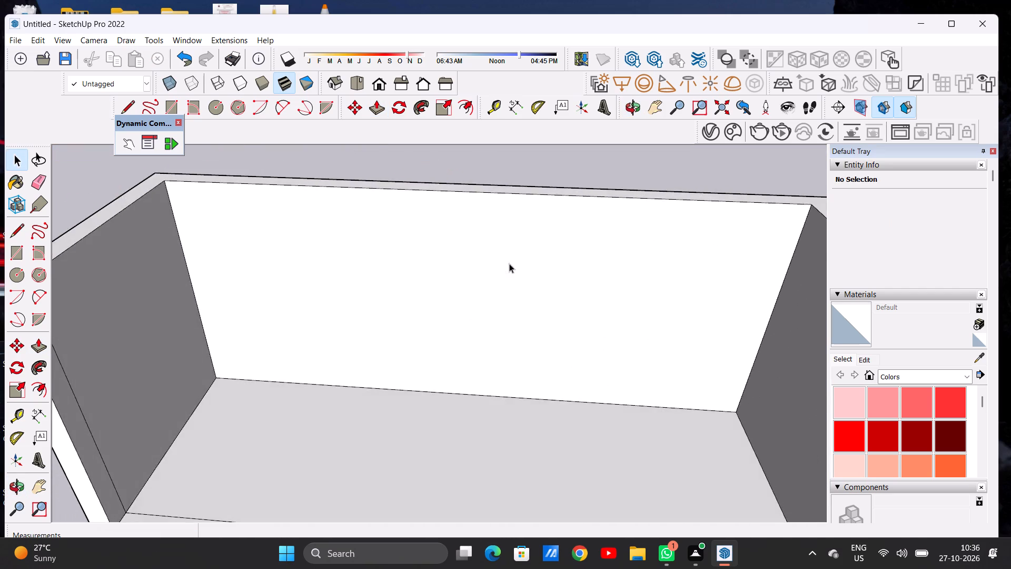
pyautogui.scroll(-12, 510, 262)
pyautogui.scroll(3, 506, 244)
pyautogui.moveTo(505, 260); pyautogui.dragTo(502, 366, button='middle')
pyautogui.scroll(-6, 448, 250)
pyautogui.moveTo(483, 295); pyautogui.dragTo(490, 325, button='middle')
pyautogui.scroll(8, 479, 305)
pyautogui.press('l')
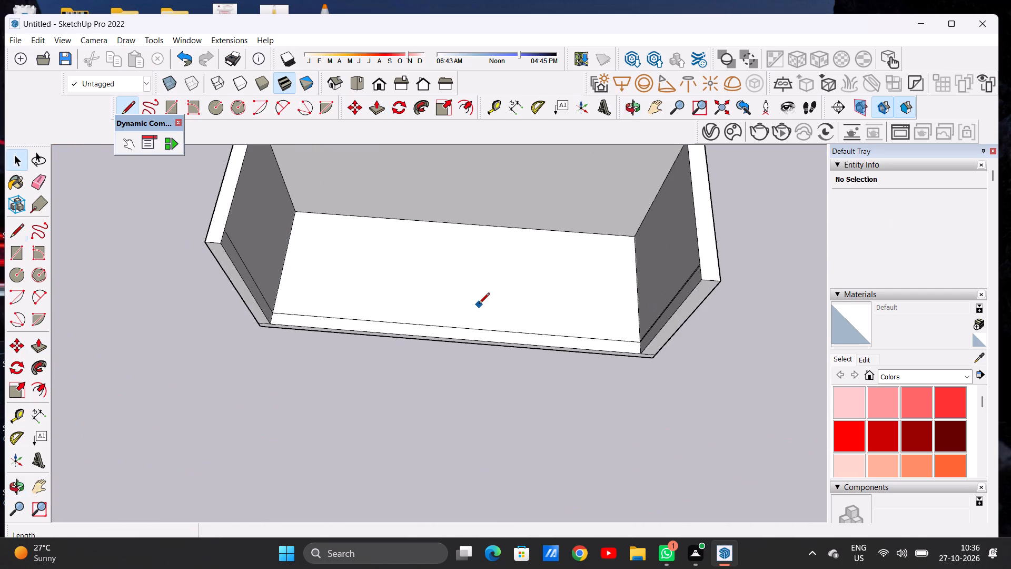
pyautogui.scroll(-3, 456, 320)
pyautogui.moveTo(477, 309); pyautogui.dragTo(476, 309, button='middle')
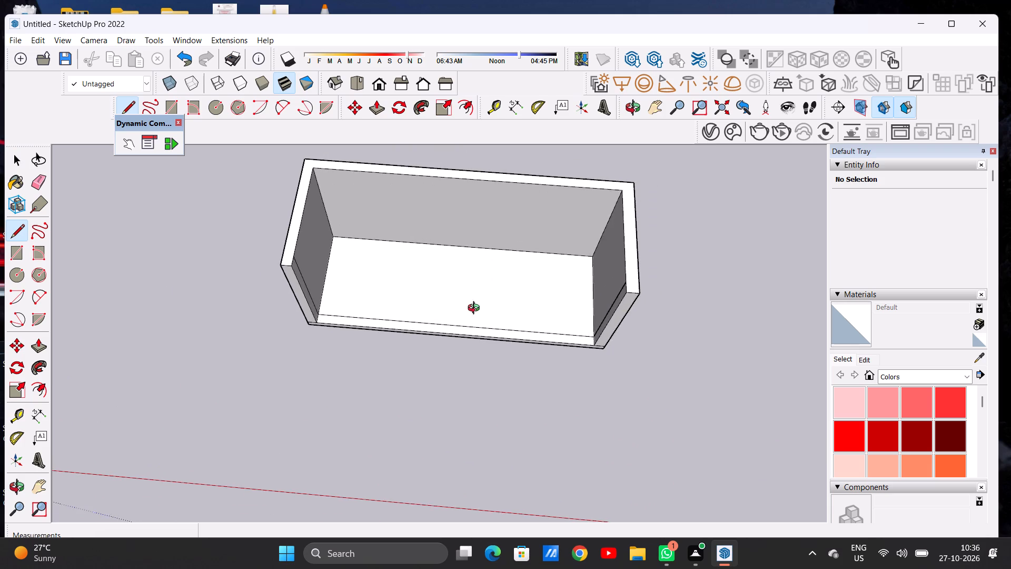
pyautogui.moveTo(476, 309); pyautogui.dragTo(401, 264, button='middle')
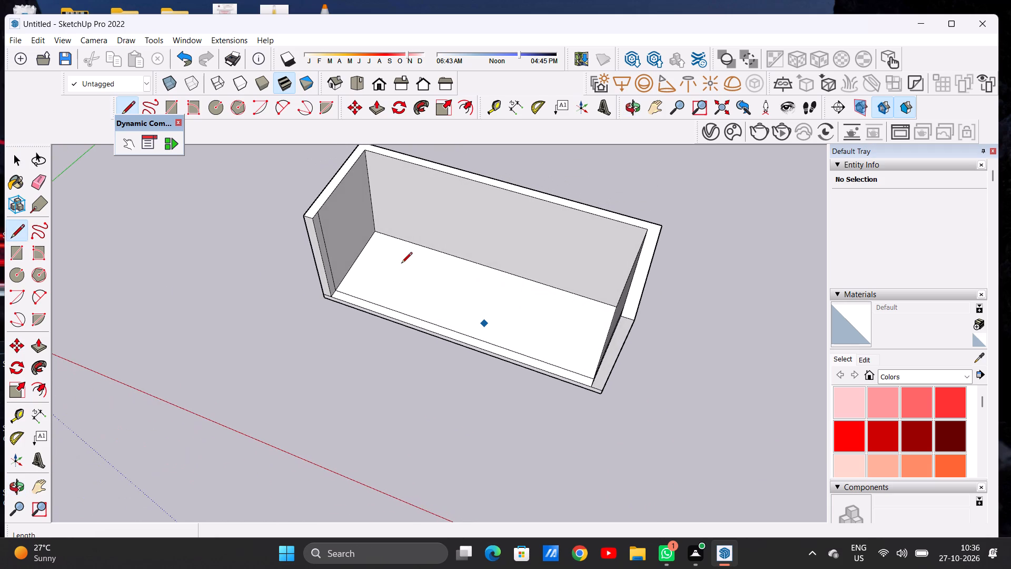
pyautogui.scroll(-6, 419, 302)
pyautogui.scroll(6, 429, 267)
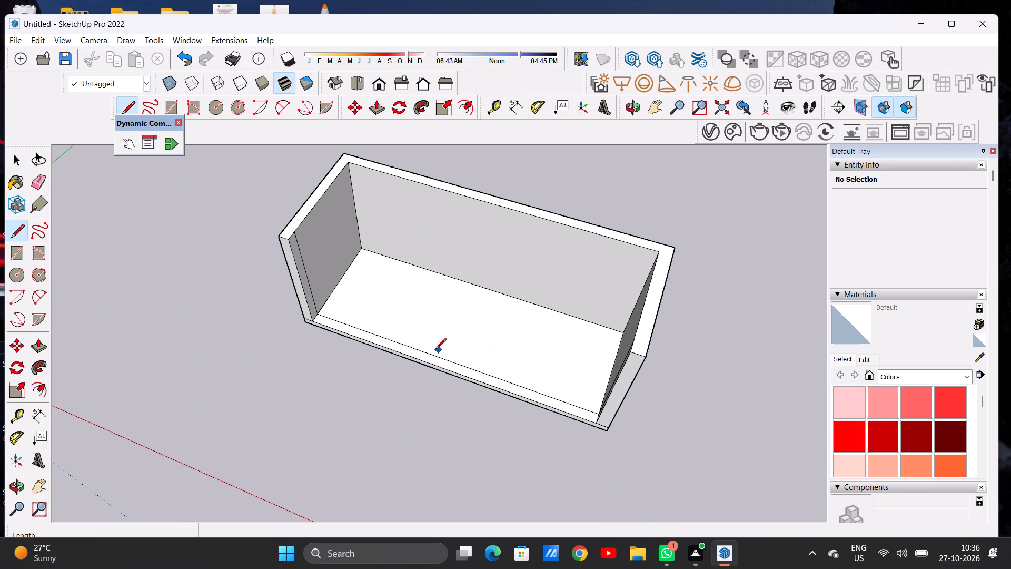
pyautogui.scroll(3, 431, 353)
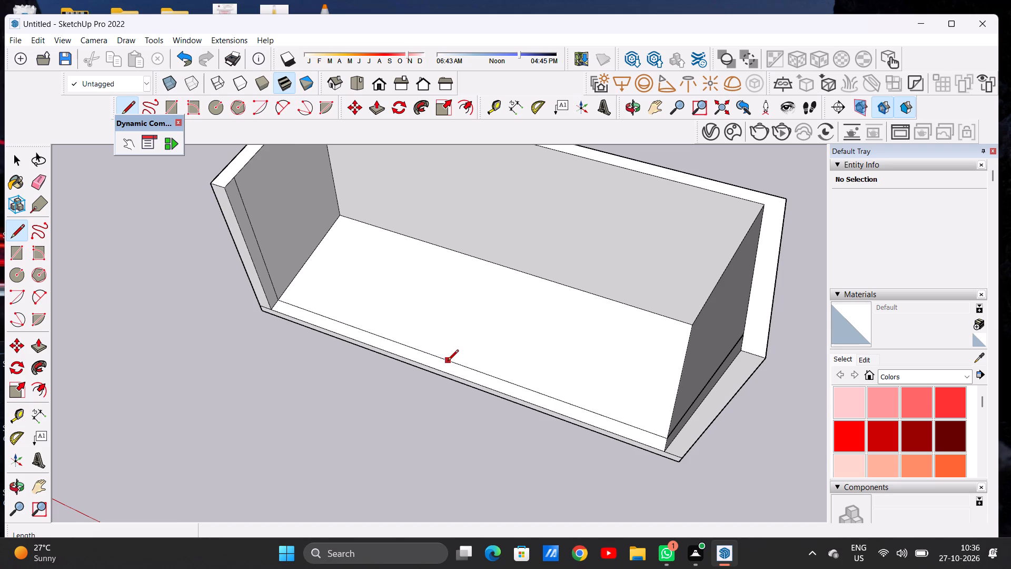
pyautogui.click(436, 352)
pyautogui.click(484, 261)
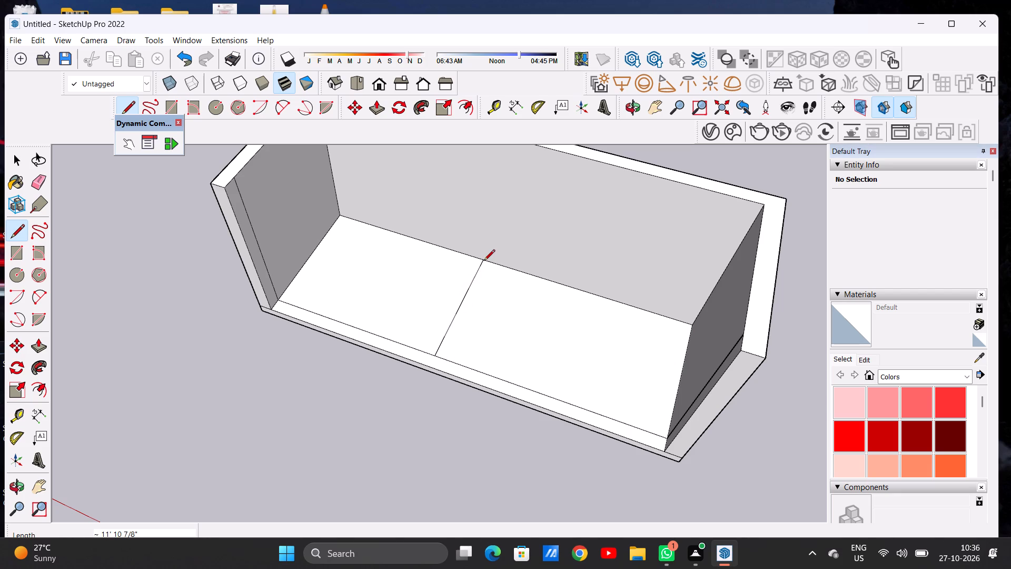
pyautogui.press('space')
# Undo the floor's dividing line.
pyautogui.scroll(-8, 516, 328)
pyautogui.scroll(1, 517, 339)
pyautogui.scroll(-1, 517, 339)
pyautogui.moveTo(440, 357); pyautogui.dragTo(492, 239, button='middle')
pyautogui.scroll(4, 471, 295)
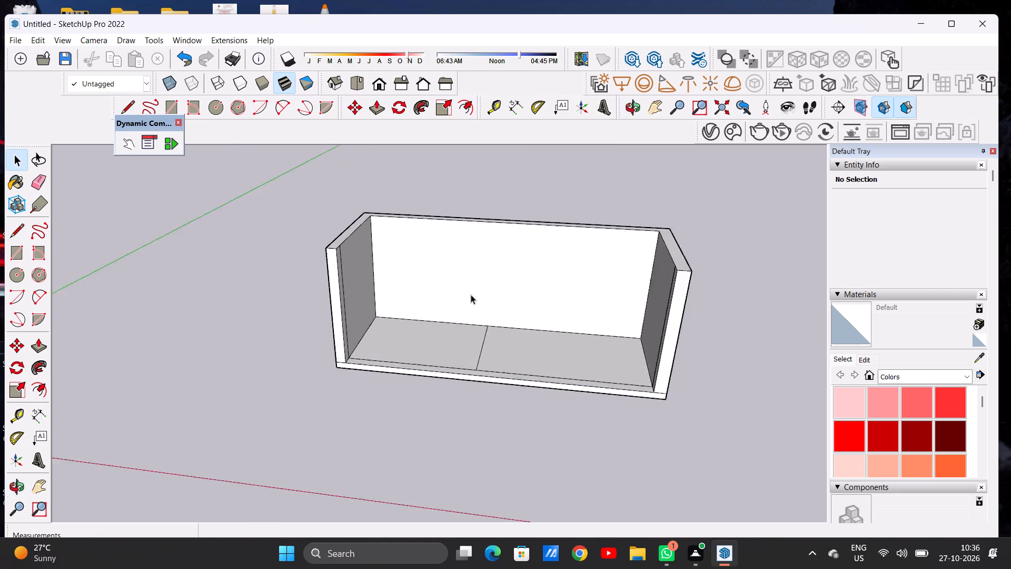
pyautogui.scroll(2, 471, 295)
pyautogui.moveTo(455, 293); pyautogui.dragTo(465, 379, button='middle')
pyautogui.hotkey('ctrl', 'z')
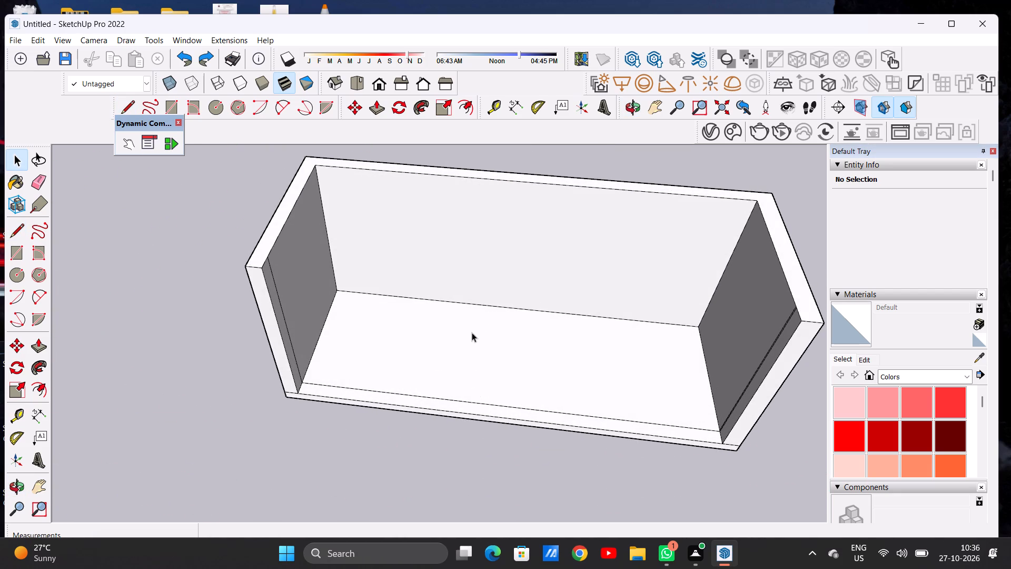
# Divide the floor into three bays with two lines from the front inset line to the back wall, the first about 11' 10 7/8" long.
pyautogui.scroll(-7, 471, 333)
pyautogui.moveTo(449, 340); pyautogui.dragTo(457, 376, button='middle')
pyautogui.scroll(7, 457, 351)
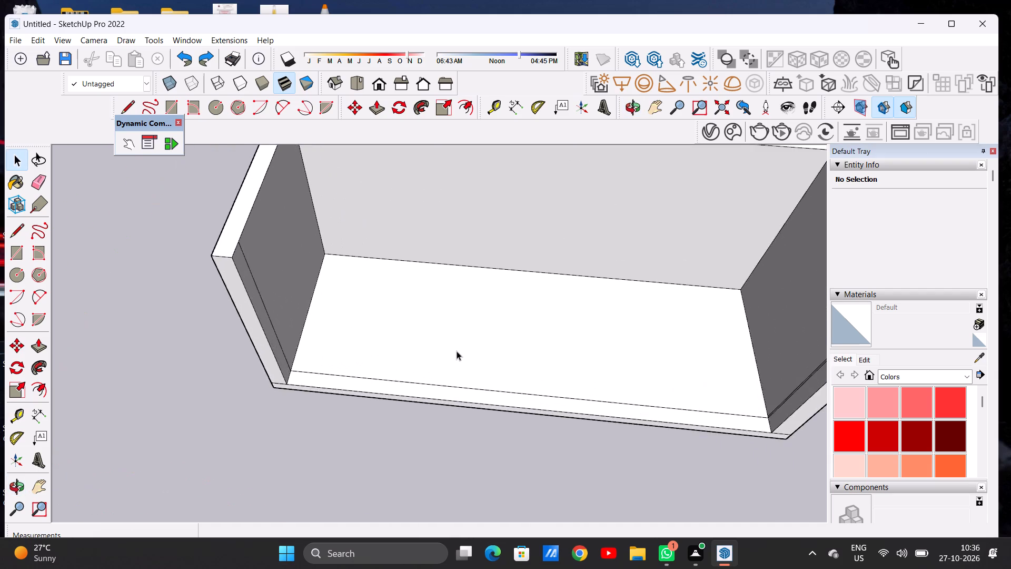
pyautogui.moveTo(456, 350); pyautogui.dragTo(279, 344, button='middle')
pyautogui.scroll(-10, 431, 328)
pyautogui.moveTo(418, 353); pyautogui.dragTo(468, 299, button='middle')
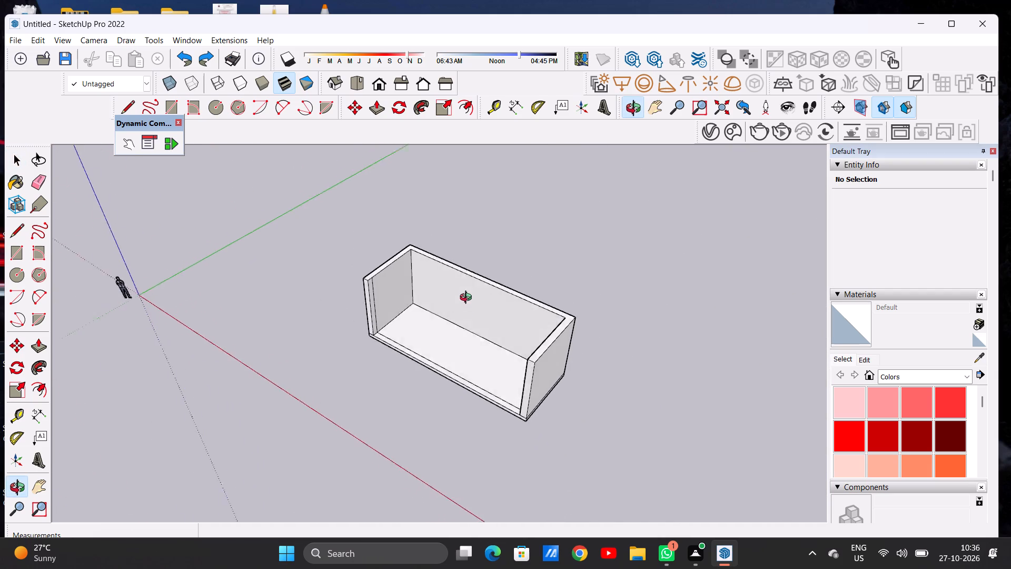
pyautogui.moveTo(468, 299); pyautogui.dragTo(470, 292, button='middle')
pyautogui.scroll(6, 433, 316)
pyautogui.moveTo(370, 366); pyautogui.dragTo(526, 348, button='middle')
pyautogui.scroll(-2, 419, 316)
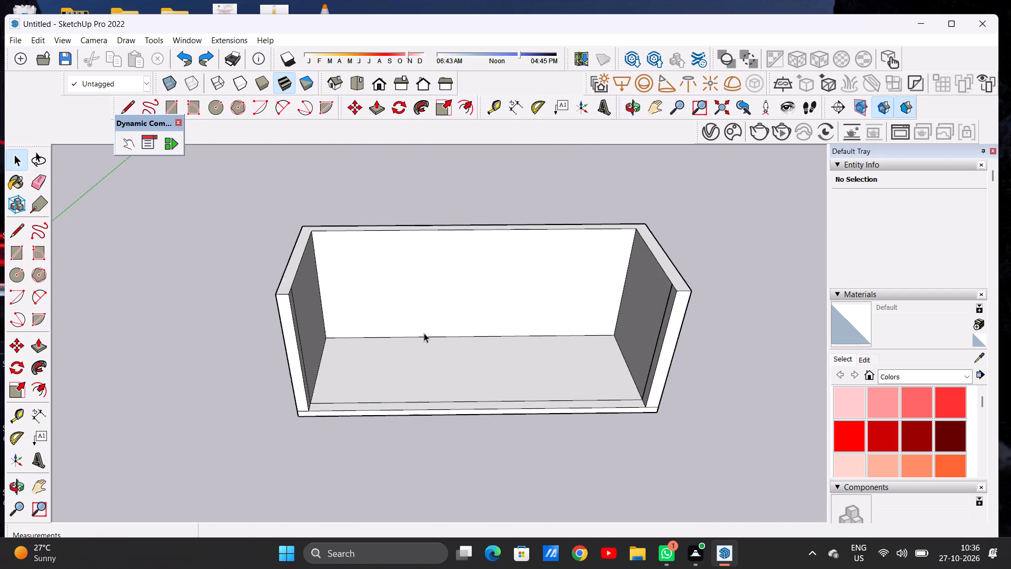
pyautogui.moveTo(424, 338); pyautogui.dragTo(425, 388, button='middle')
pyautogui.scroll(3, 428, 374)
pyautogui.press('l')
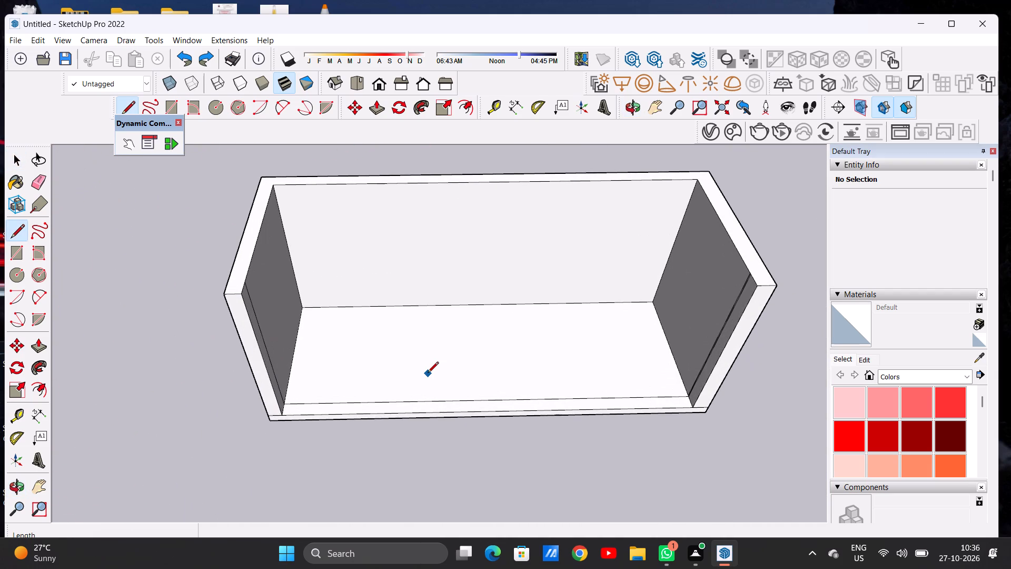
pyautogui.click(434, 401)
pyautogui.click(431, 306)
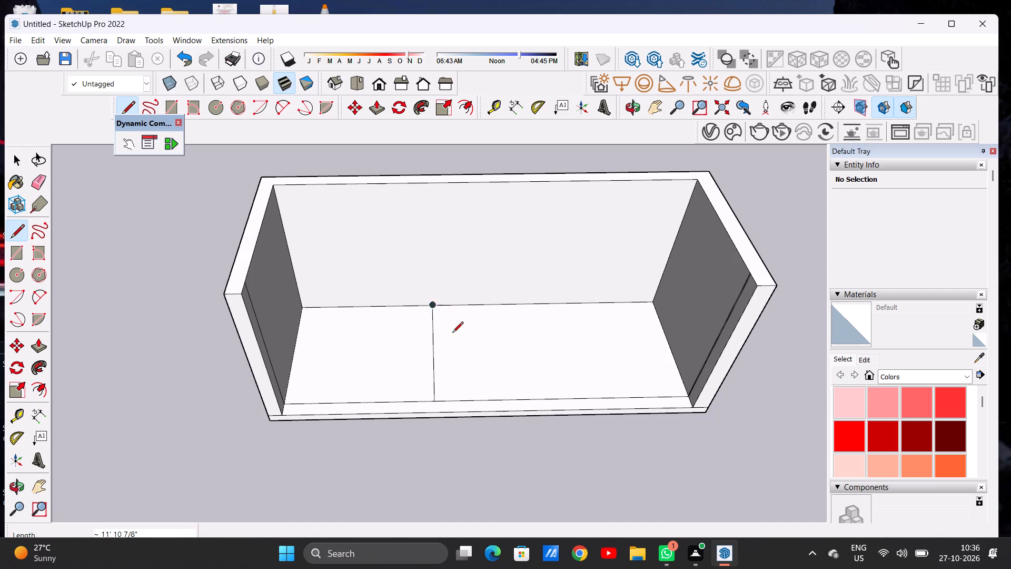
pyautogui.click(559, 397)
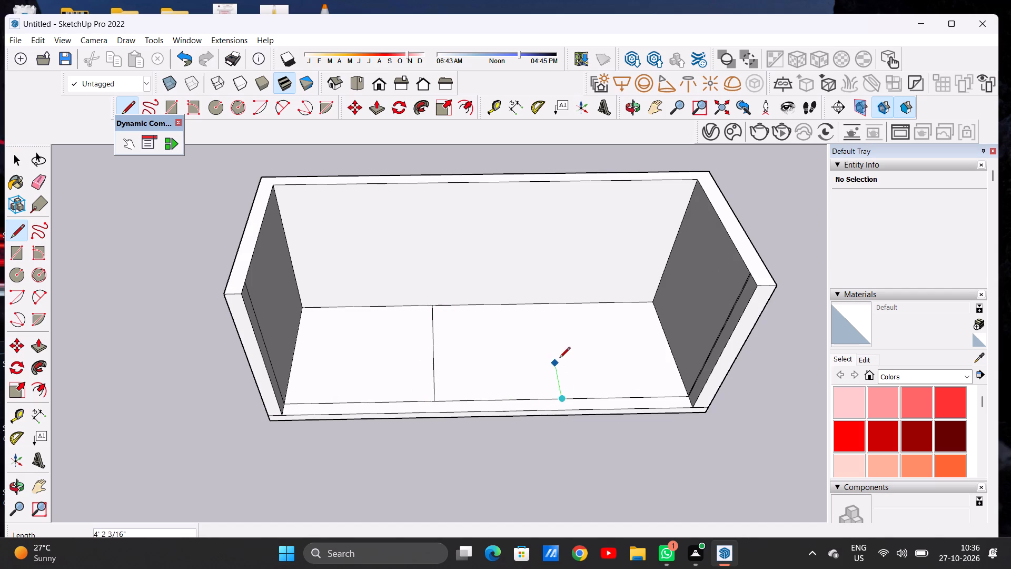
pyautogui.click(544, 300)
pyautogui.press('space')
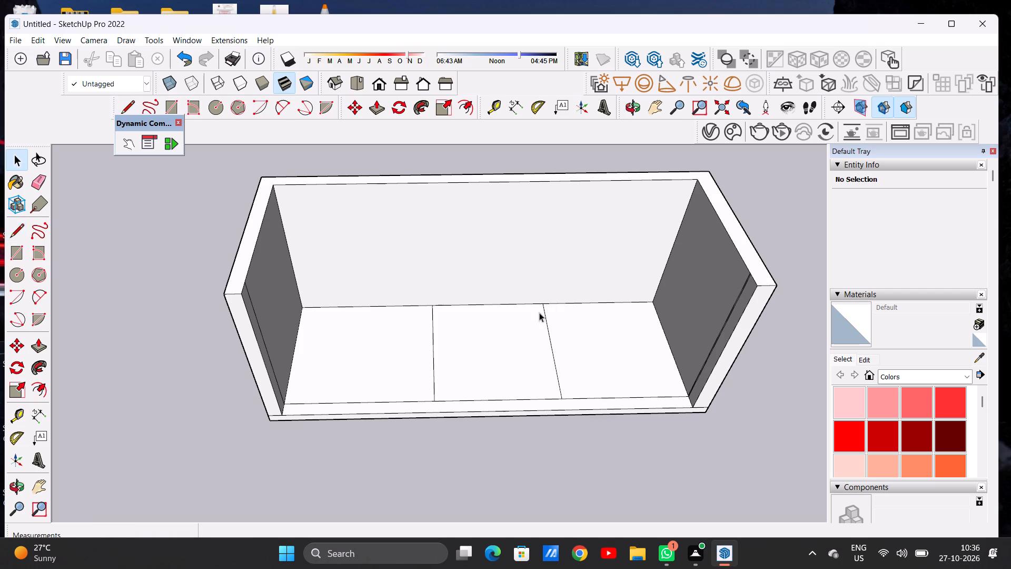
# Push/Pull the left floor bay up about 14' 3 7/8", level with the top of the side wall.
pyautogui.scroll(-6, 534, 343)
pyautogui.moveTo(539, 386); pyautogui.dragTo(536, 271, button='middle')
pyautogui.scroll(6, 547, 313)
pyautogui.scroll(-1, 395, 339)
pyautogui.moveTo(402, 323); pyautogui.dragTo(409, 419, button='middle')
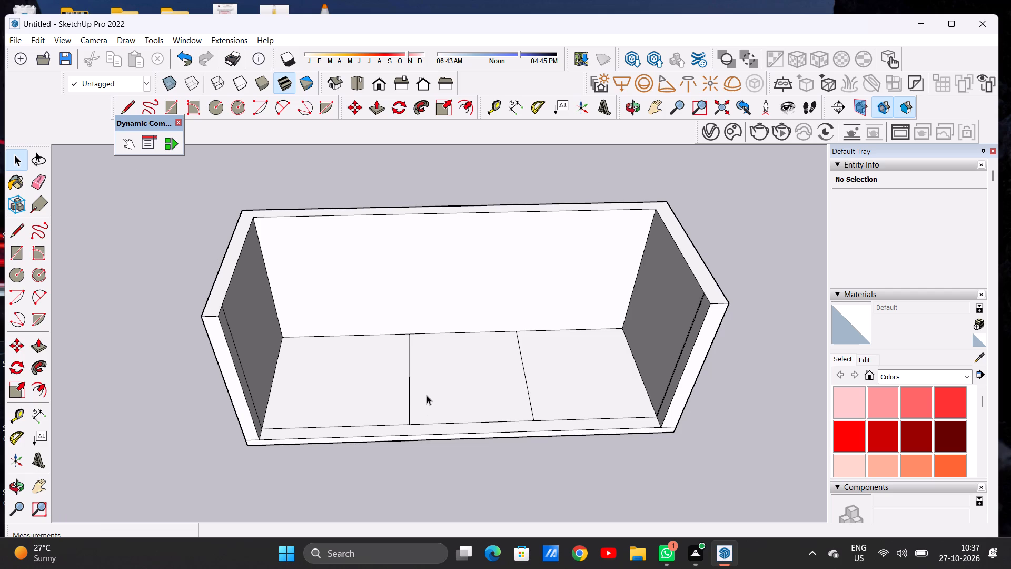
pyautogui.scroll(-4, 408, 379)
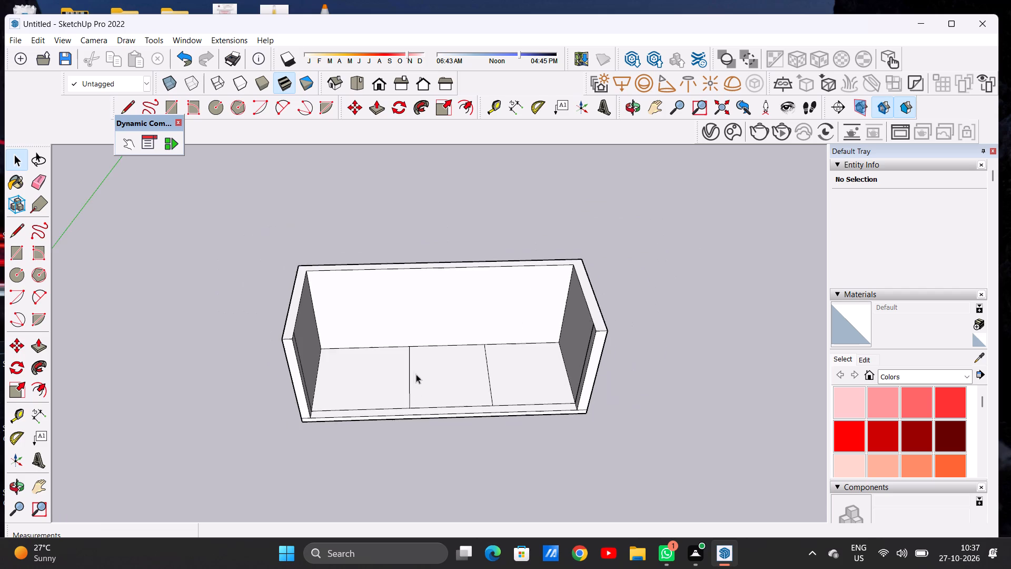
pyautogui.moveTo(414, 387); pyautogui.dragTo(404, 268, button='middle')
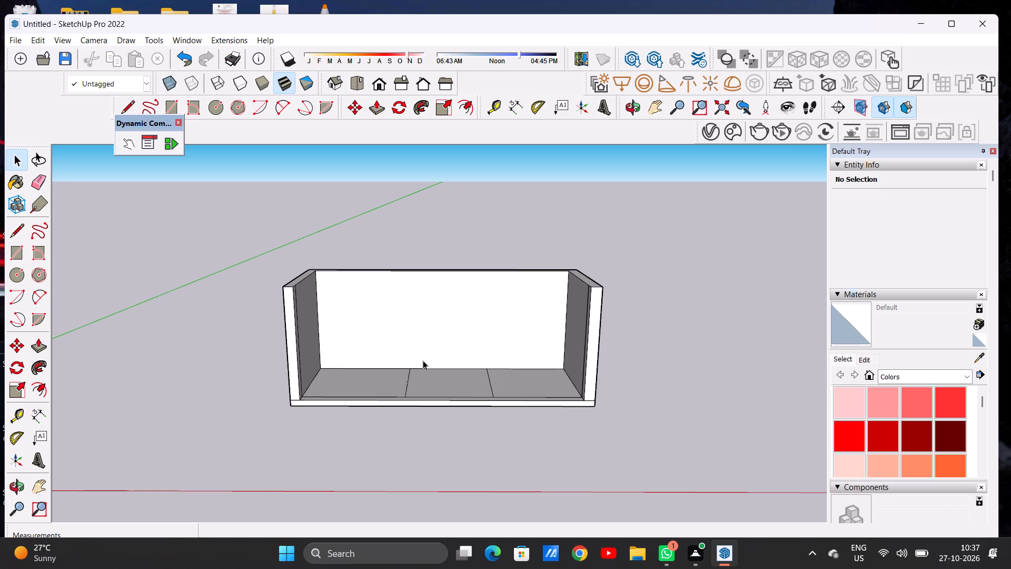
pyautogui.press('p')
pyautogui.moveTo(411, 365); pyautogui.dragTo(415, 460, button='middle')
pyautogui.scroll(2, 391, 377)
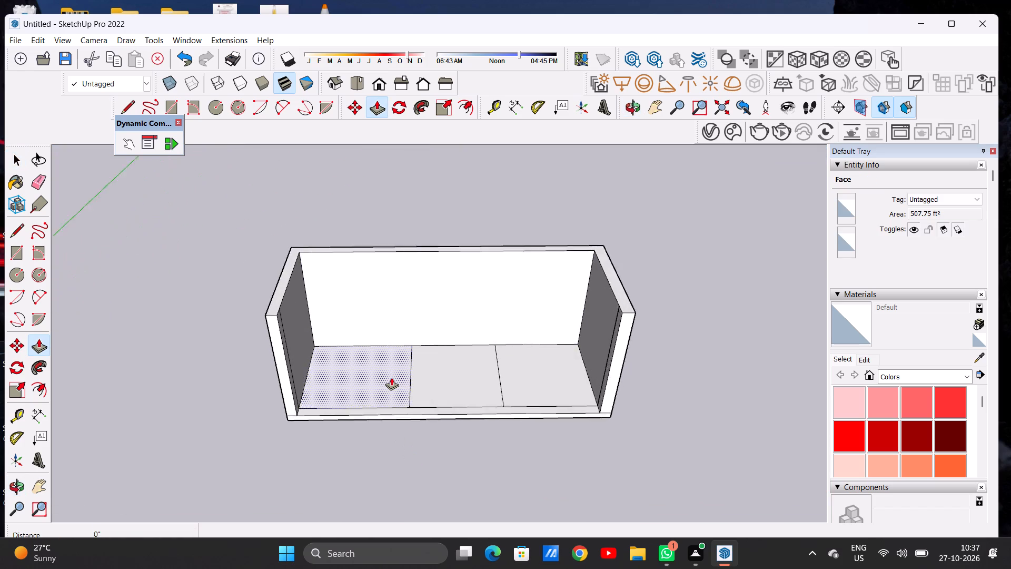
pyautogui.scroll(2, 391, 377)
pyautogui.click(391, 377)
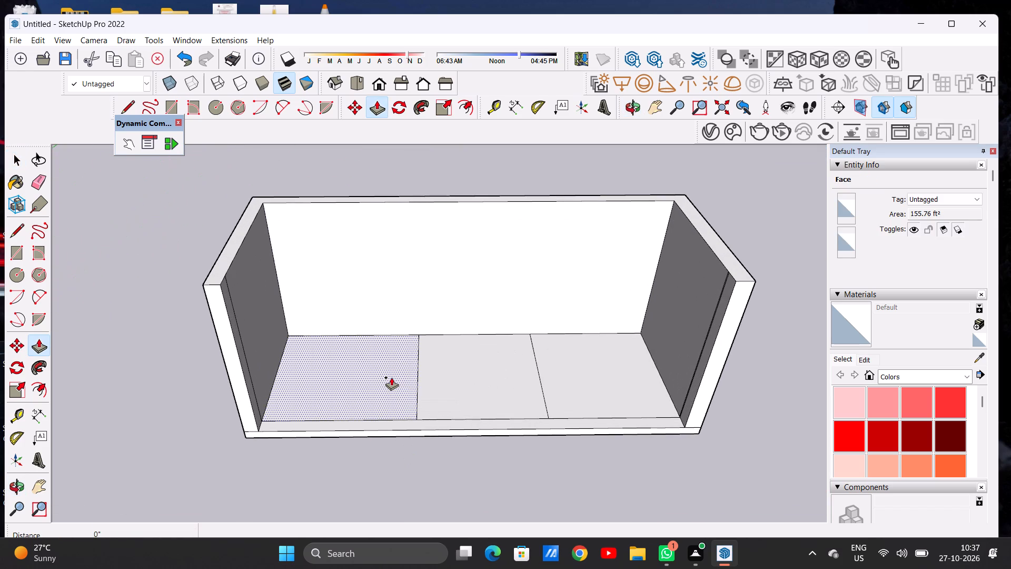
pyautogui.scroll(-5, 390, 377)
pyautogui.scroll(14, 309, 320)
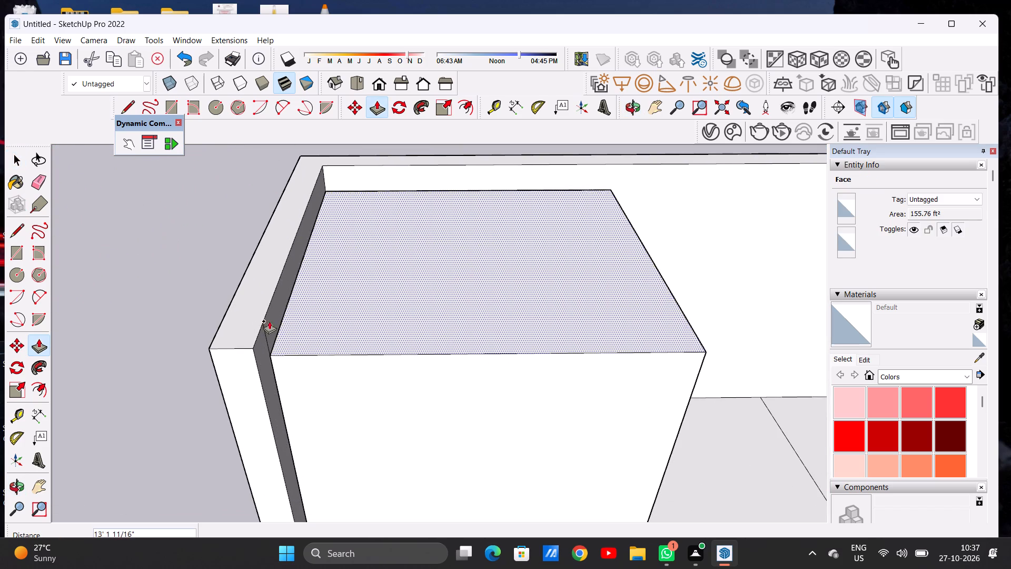
pyautogui.click(262, 328)
pyautogui.press('space')
pyautogui.scroll(-7, 366, 341)
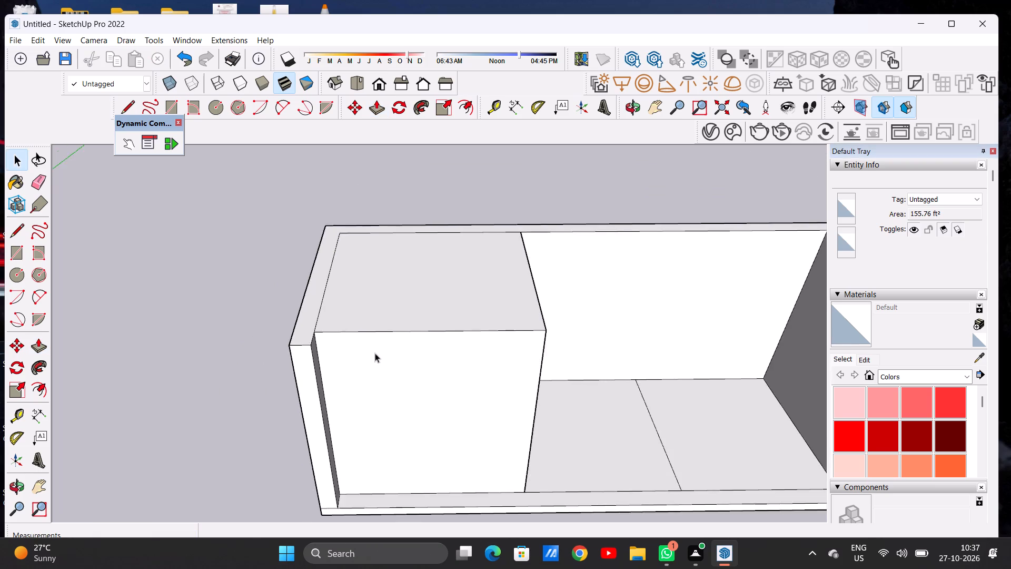
# Push/Pull the right and middle floor bays up 14' 3 7/8", level with the left block's top.
pyautogui.moveTo(377, 384); pyautogui.dragTo(375, 316, button='middle')
pyautogui.scroll(-11, 332, 347)
pyautogui.moveTo(348, 368); pyautogui.dragTo(352, 302, button='middle')
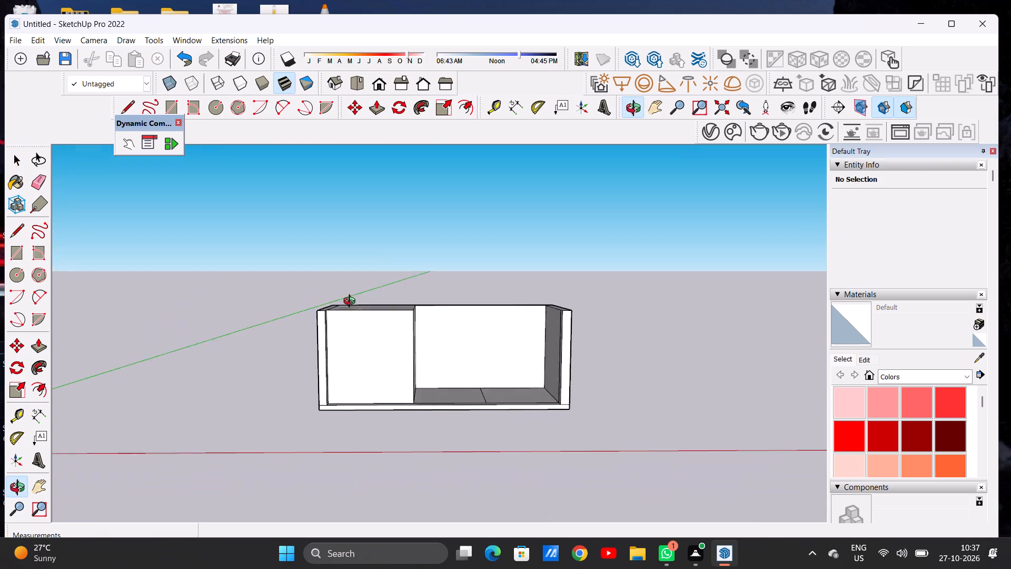
pyautogui.moveTo(352, 302); pyautogui.dragTo(353, 299, button='middle')
pyautogui.scroll(6, 362, 341)
pyautogui.scroll(-5, 393, 369)
pyautogui.moveTo(418, 355); pyautogui.dragTo(418, 493, button='middle')
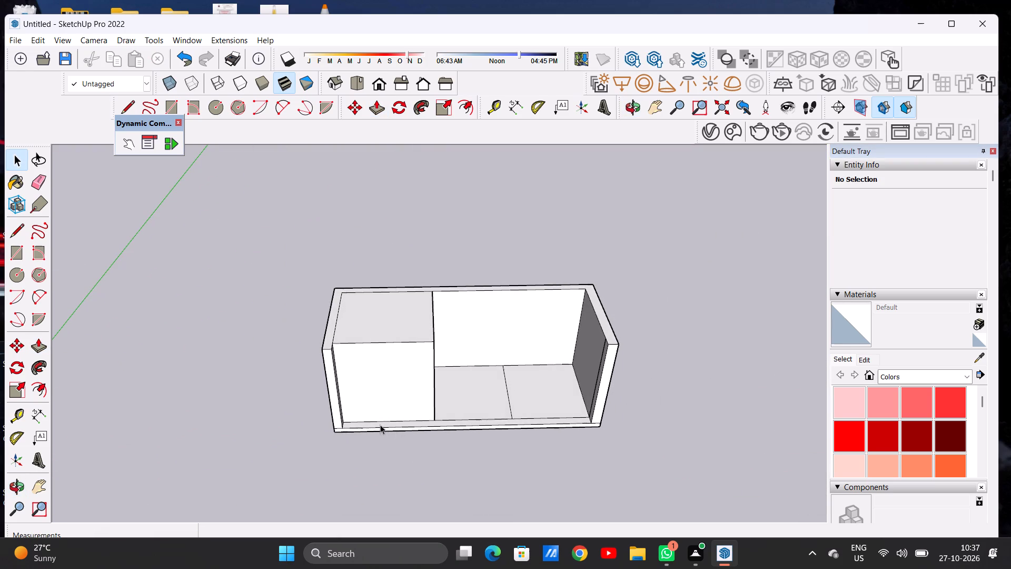
pyautogui.scroll(4, 554, 409)
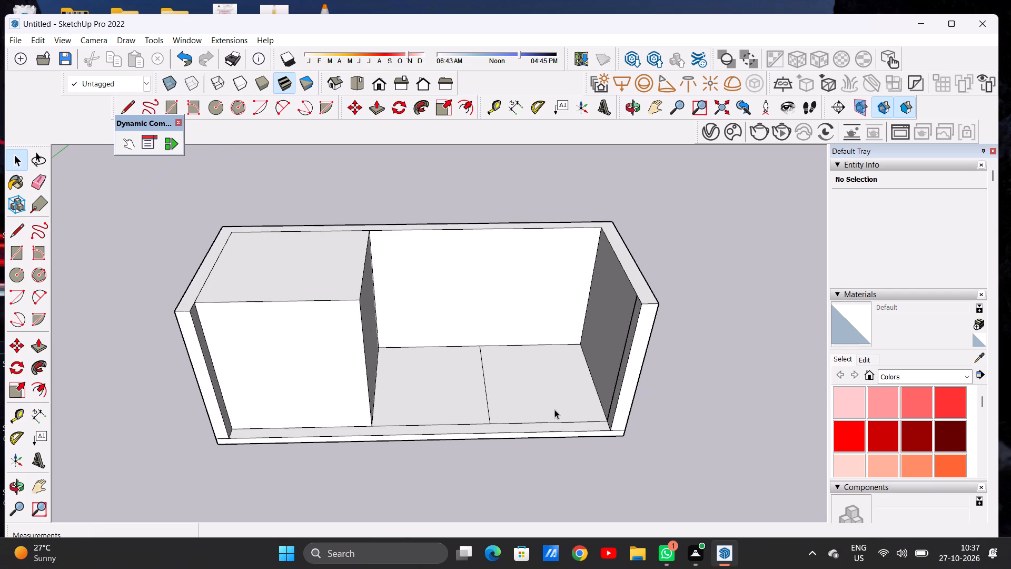
pyautogui.press('p')
pyautogui.click(536, 400)
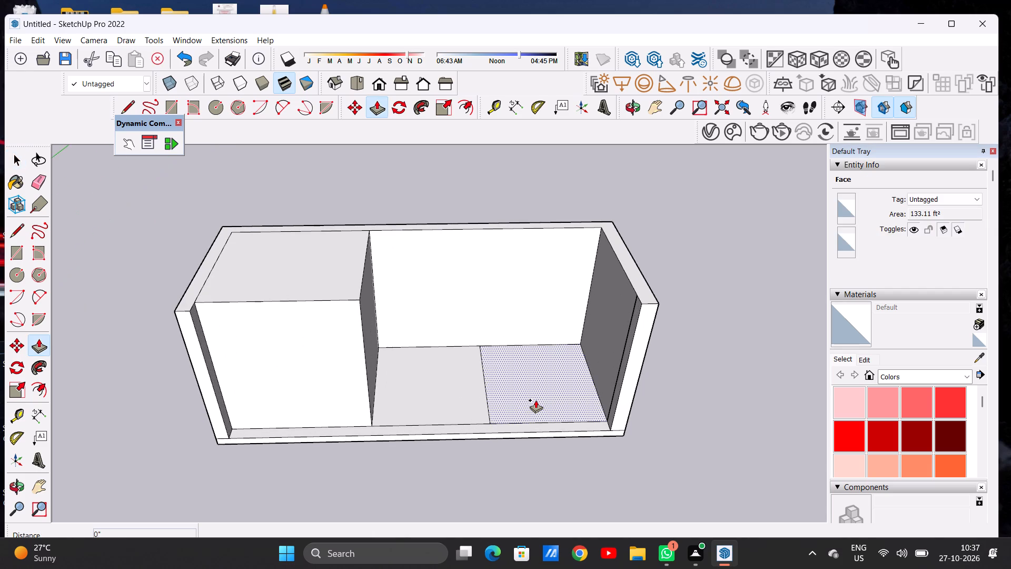
pyautogui.click(358, 299)
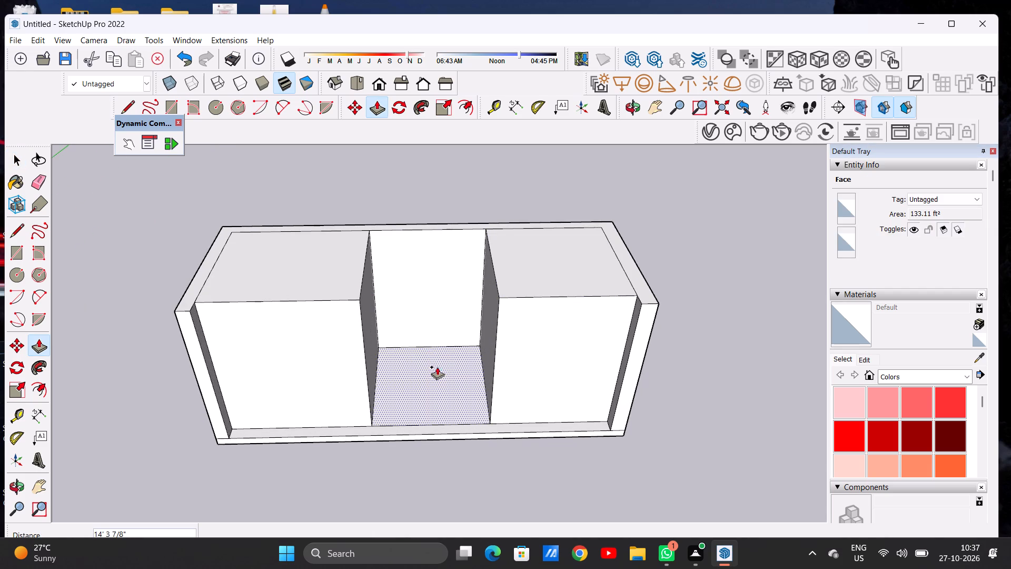
pyautogui.click(439, 381)
pyautogui.click(497, 299)
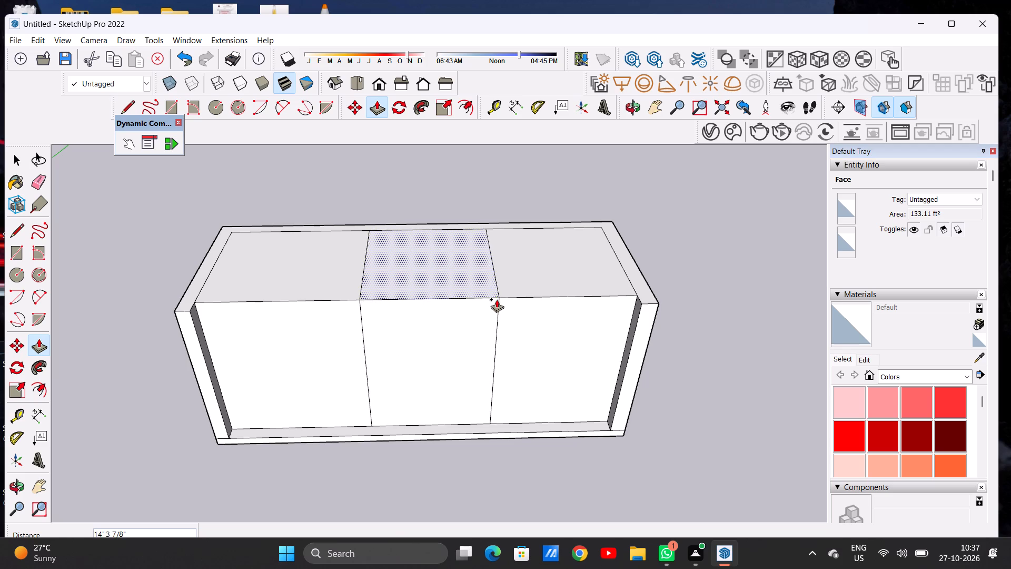
pyautogui.press('space')
# Push/Pull the left block's front face outward about 1' 2 1/4", flush with the side wall's front end.
pyautogui.scroll(-6, 501, 360)
pyautogui.moveTo(470, 378); pyautogui.dragTo(474, 274, button='middle')
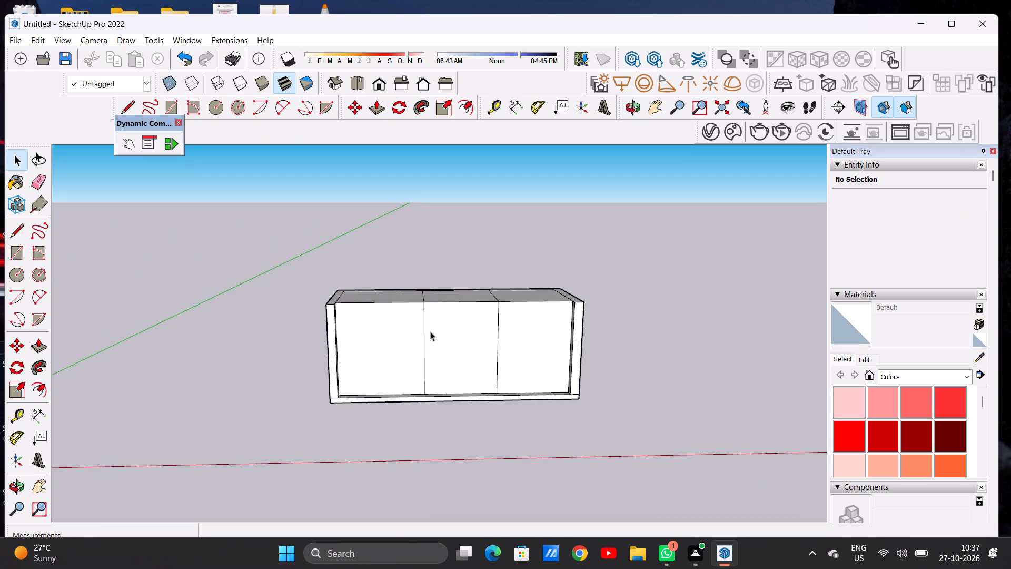
pyautogui.scroll(4, 430, 336)
pyautogui.moveTo(393, 372); pyautogui.dragTo(388, 387, button='middle')
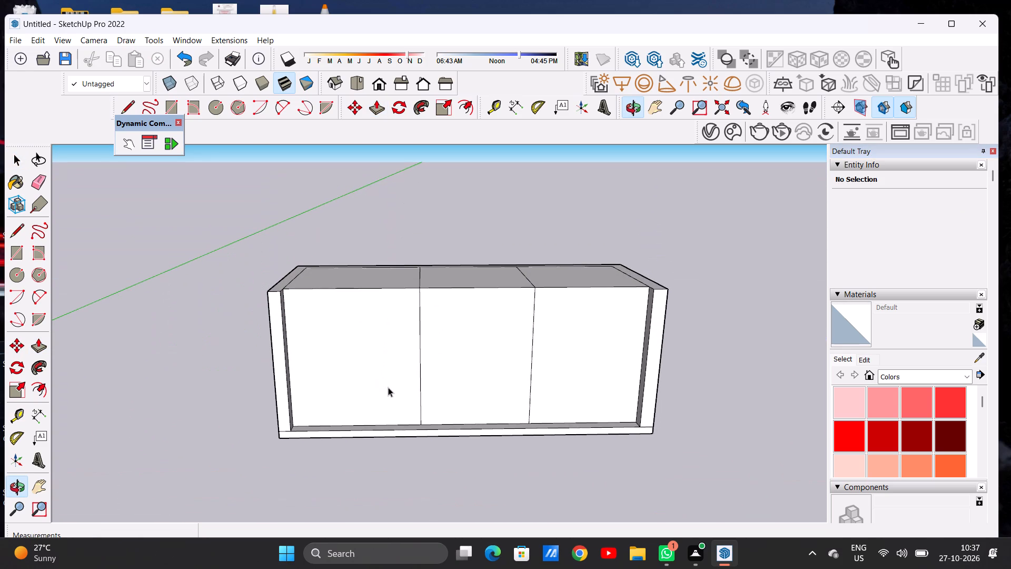
pyautogui.moveTo(388, 387); pyautogui.dragTo(392, 345, button='middle')
pyautogui.scroll(2, 395, 320)
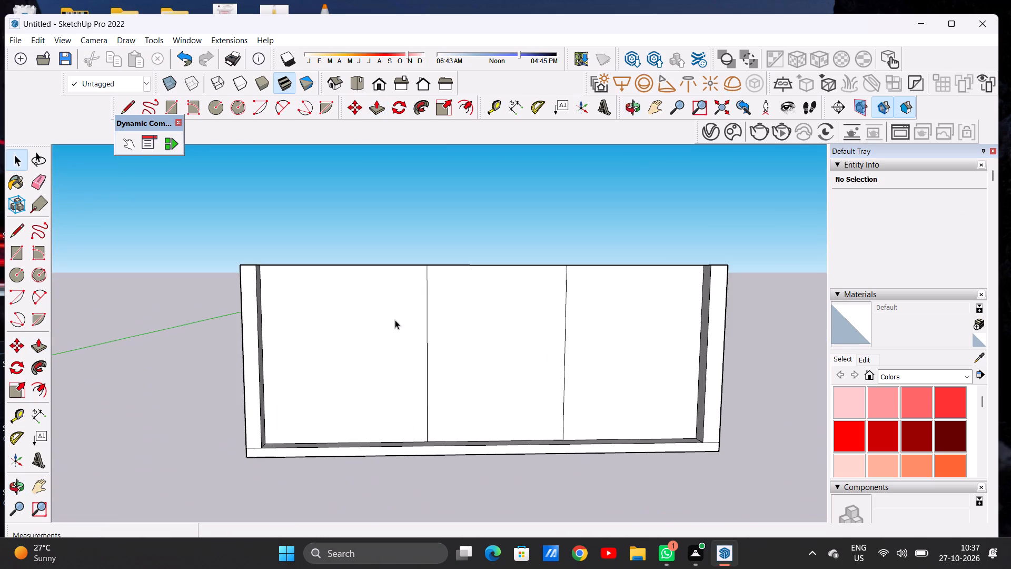
pyautogui.moveTo(392, 294); pyautogui.dragTo(384, 345, button='middle')
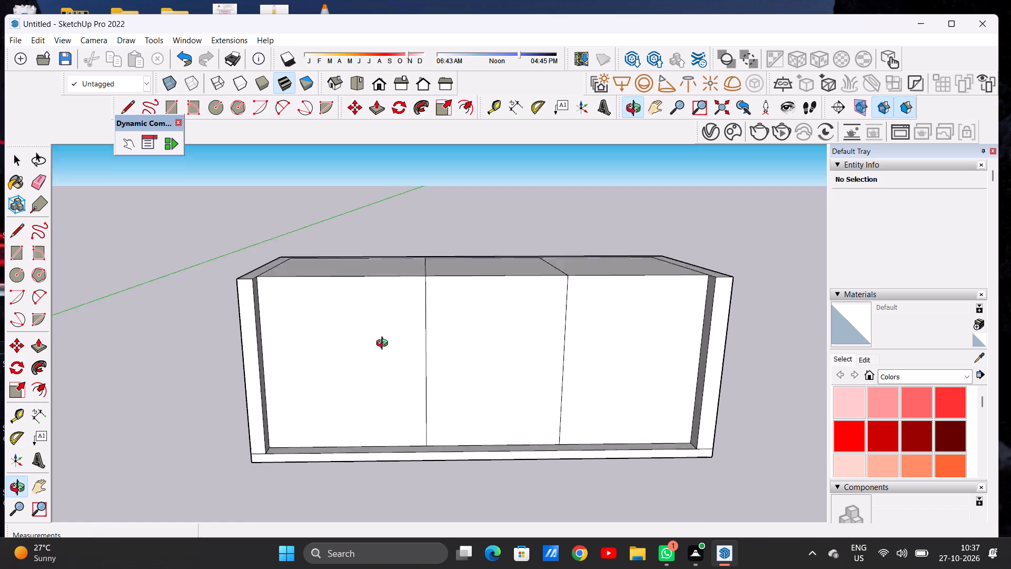
pyautogui.moveTo(384, 345); pyautogui.dragTo(378, 431, button='middle')
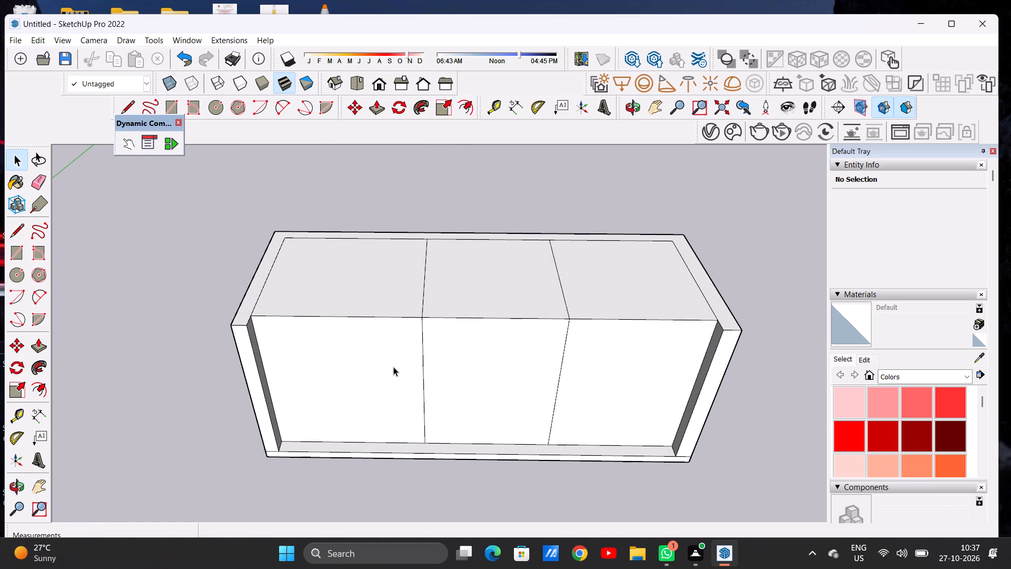
pyautogui.moveTo(399, 363); pyautogui.dragTo(351, 363, button='middle')
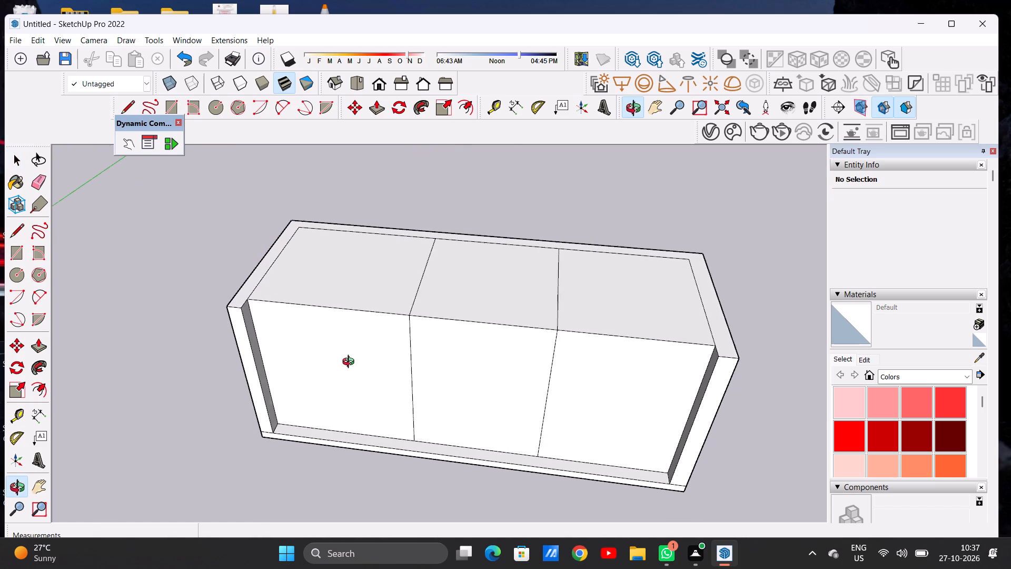
pyautogui.moveTo(351, 363); pyautogui.dragTo(335, 367, button='middle')
pyautogui.press('p')
pyautogui.click(370, 331)
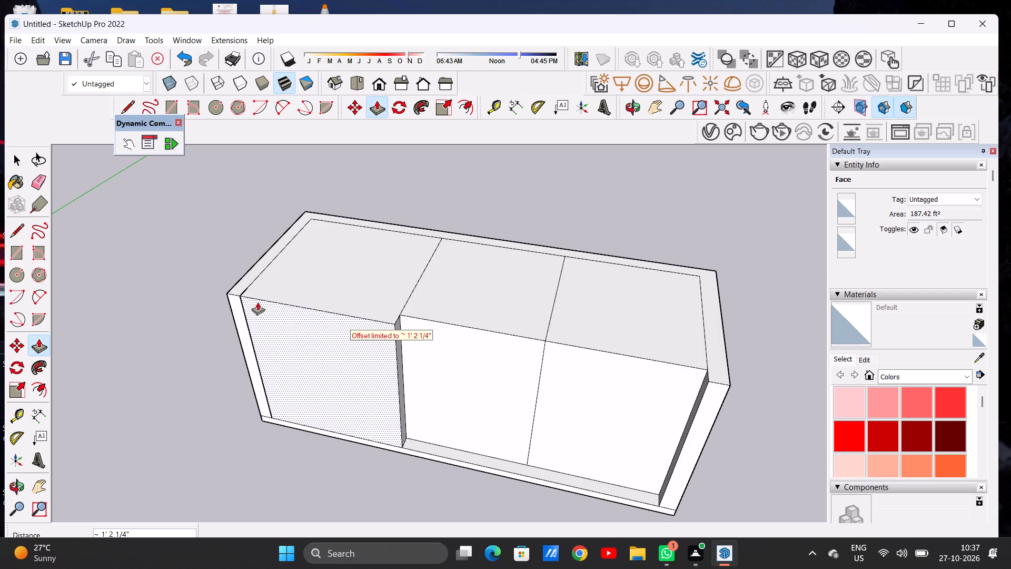
pyautogui.click(239, 295)
pyautogui.press('space')
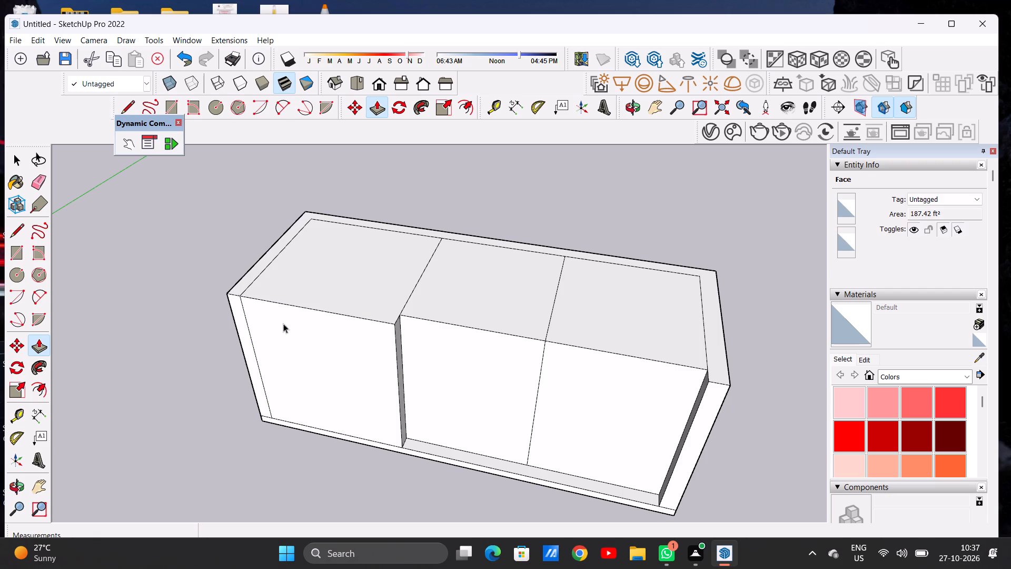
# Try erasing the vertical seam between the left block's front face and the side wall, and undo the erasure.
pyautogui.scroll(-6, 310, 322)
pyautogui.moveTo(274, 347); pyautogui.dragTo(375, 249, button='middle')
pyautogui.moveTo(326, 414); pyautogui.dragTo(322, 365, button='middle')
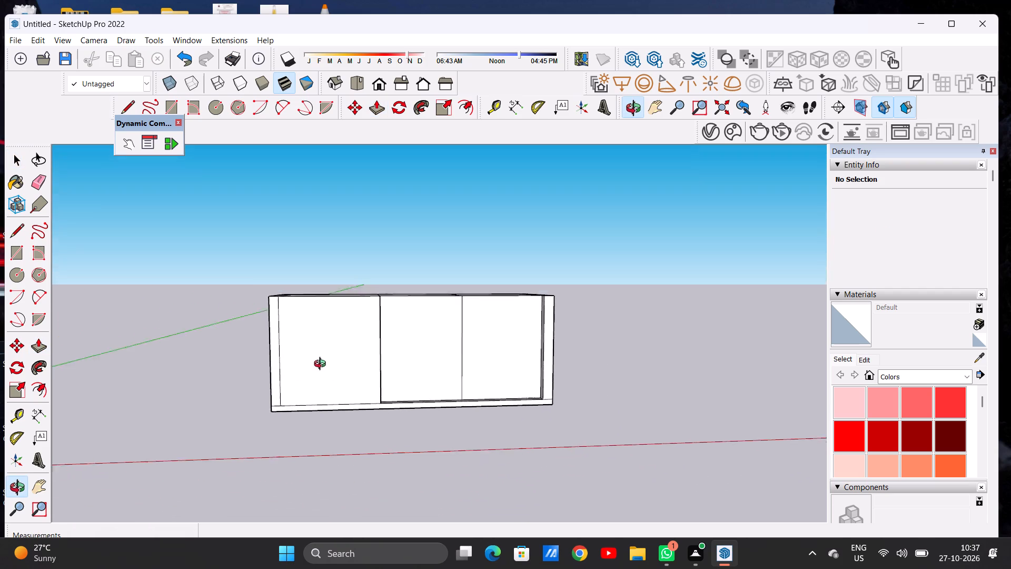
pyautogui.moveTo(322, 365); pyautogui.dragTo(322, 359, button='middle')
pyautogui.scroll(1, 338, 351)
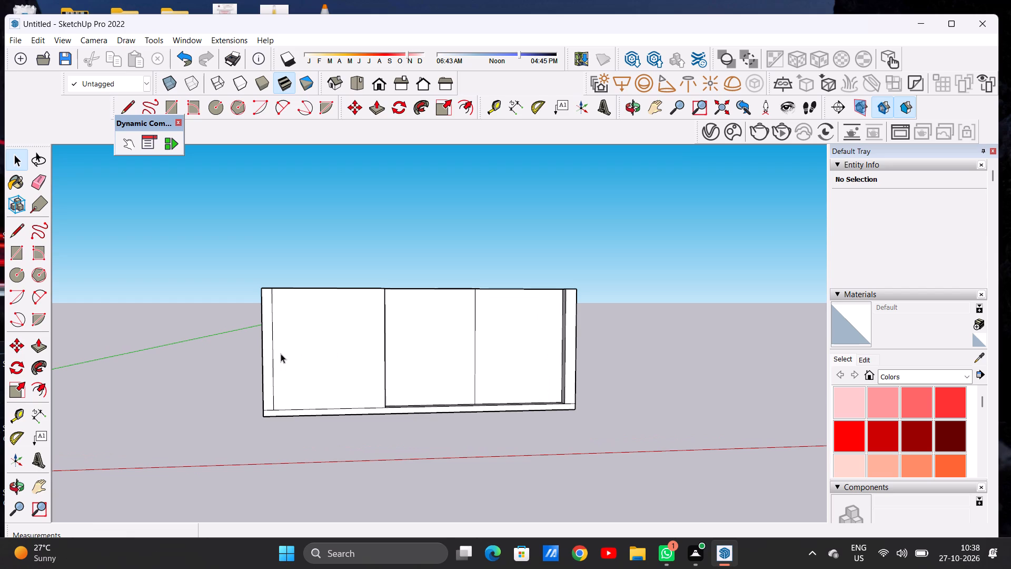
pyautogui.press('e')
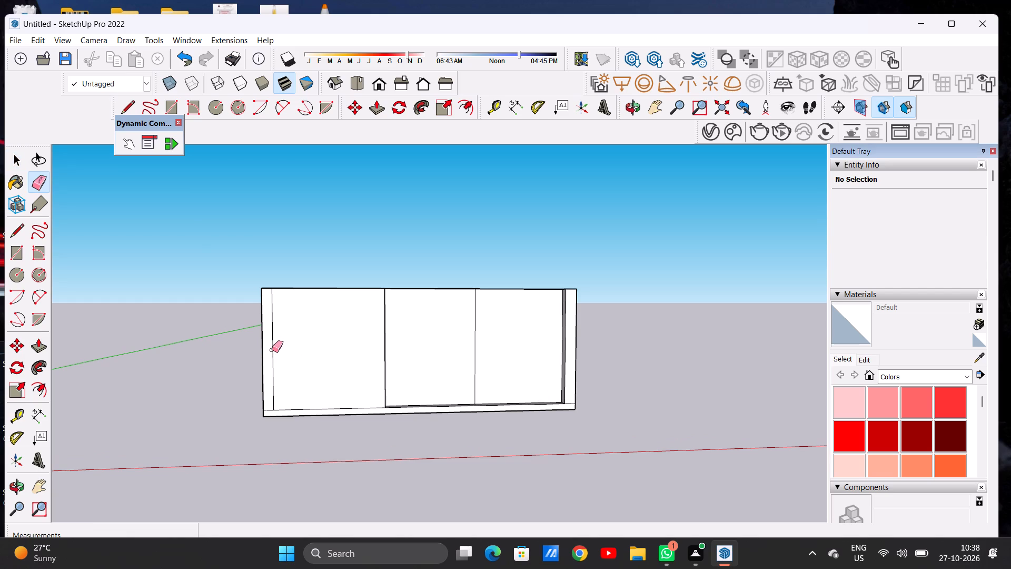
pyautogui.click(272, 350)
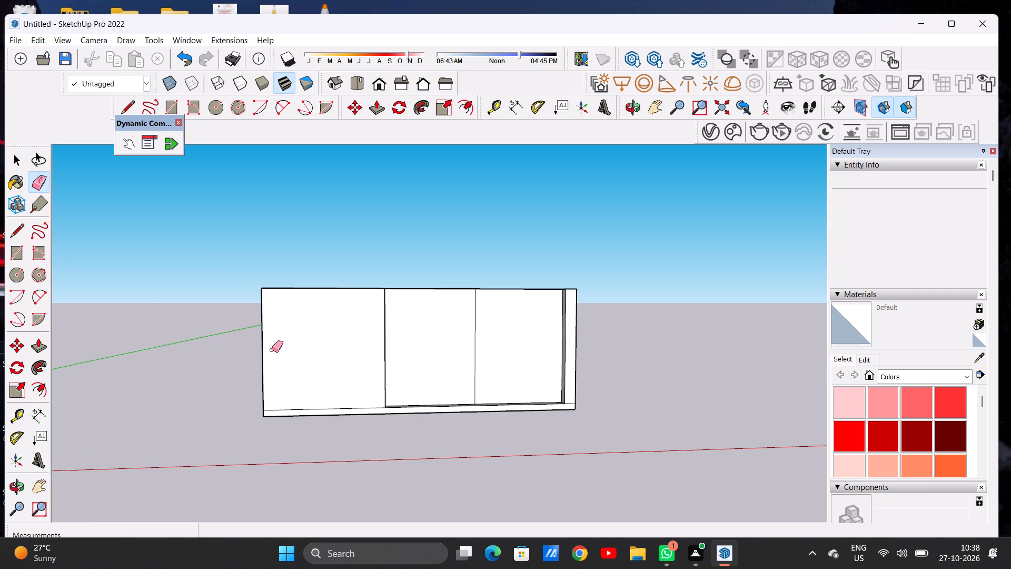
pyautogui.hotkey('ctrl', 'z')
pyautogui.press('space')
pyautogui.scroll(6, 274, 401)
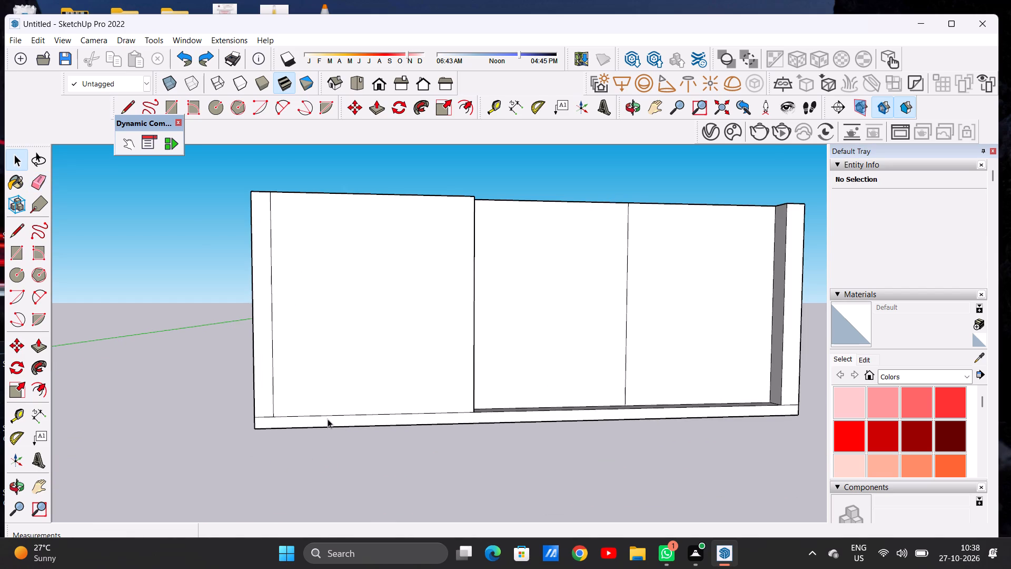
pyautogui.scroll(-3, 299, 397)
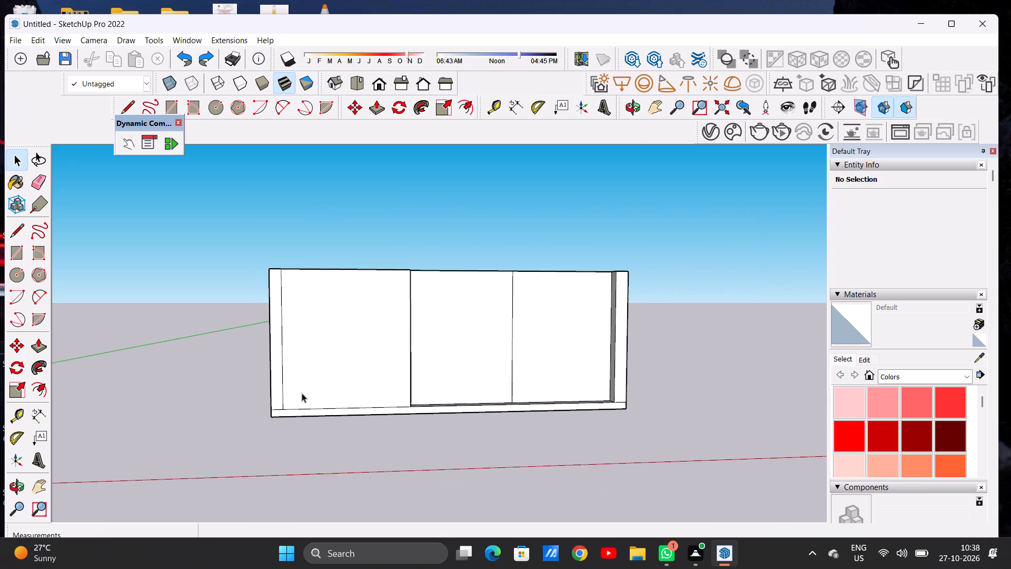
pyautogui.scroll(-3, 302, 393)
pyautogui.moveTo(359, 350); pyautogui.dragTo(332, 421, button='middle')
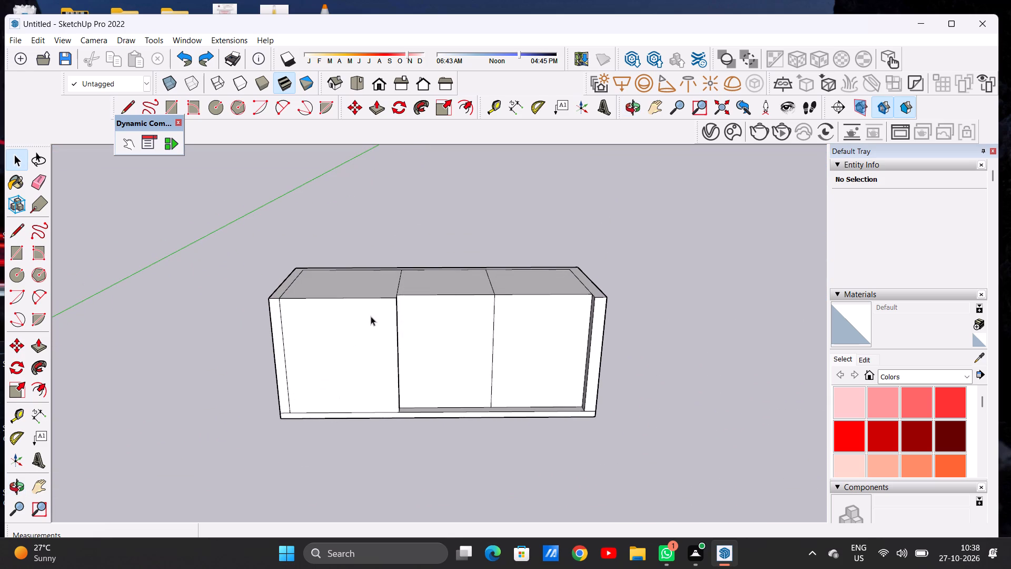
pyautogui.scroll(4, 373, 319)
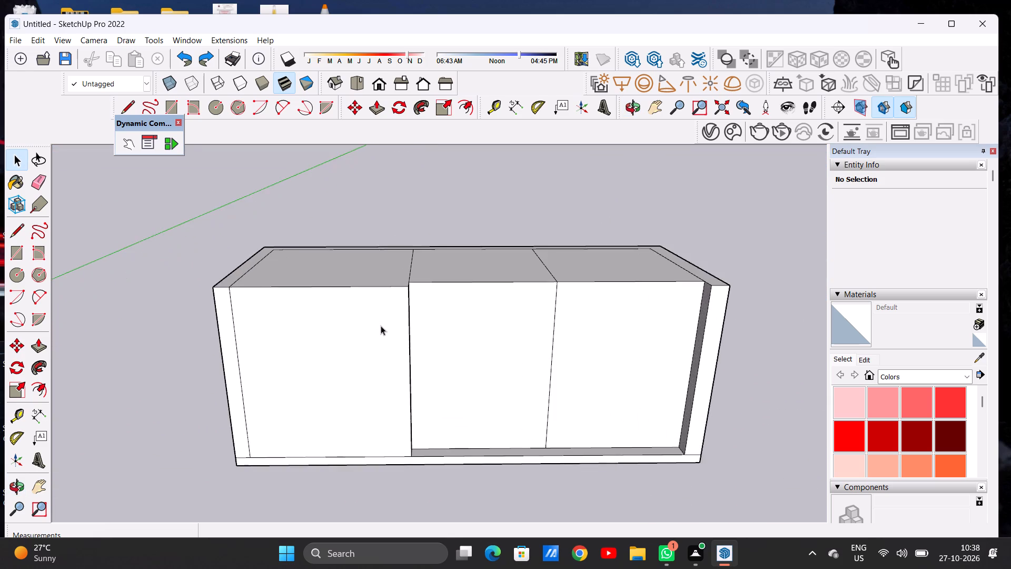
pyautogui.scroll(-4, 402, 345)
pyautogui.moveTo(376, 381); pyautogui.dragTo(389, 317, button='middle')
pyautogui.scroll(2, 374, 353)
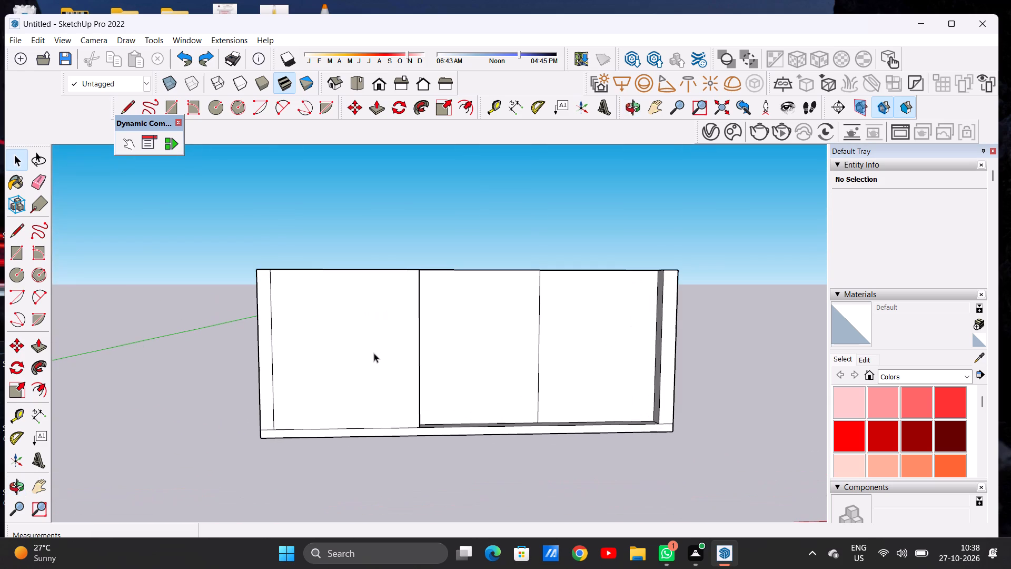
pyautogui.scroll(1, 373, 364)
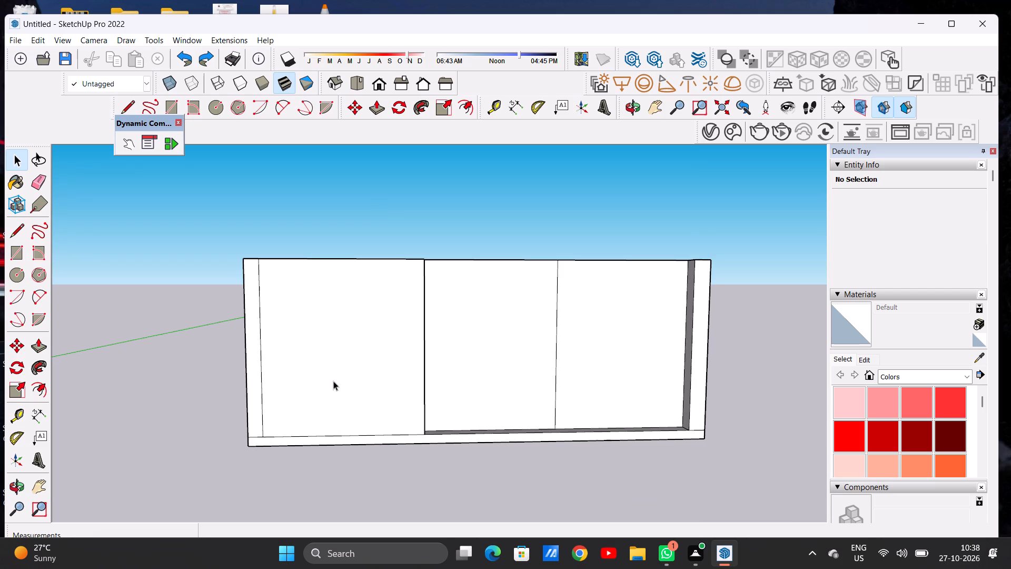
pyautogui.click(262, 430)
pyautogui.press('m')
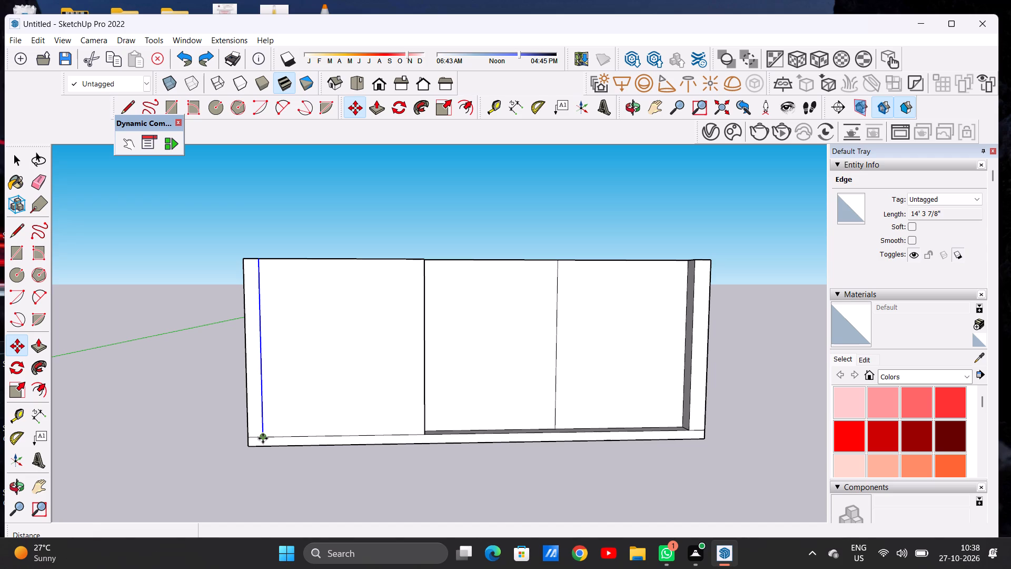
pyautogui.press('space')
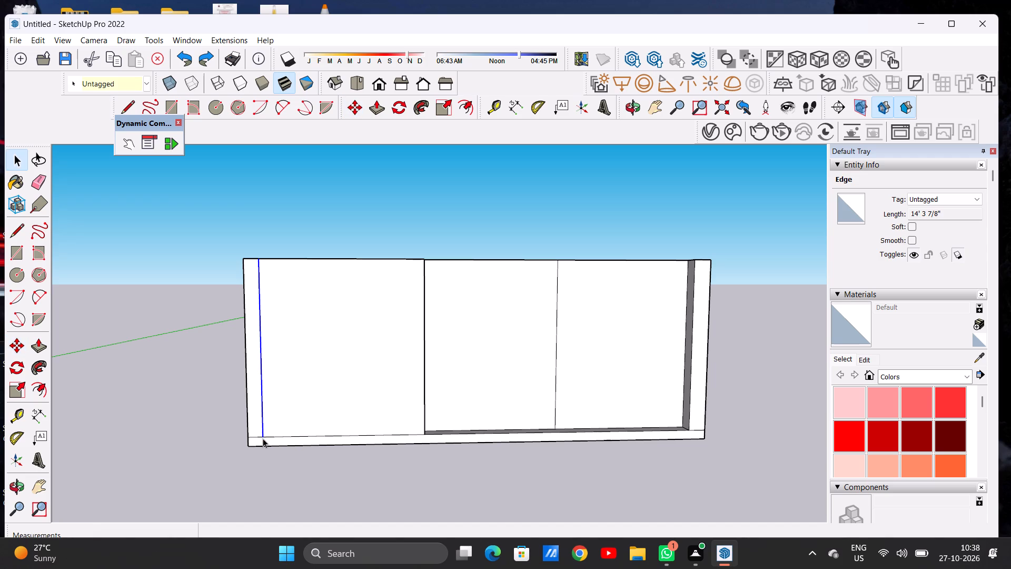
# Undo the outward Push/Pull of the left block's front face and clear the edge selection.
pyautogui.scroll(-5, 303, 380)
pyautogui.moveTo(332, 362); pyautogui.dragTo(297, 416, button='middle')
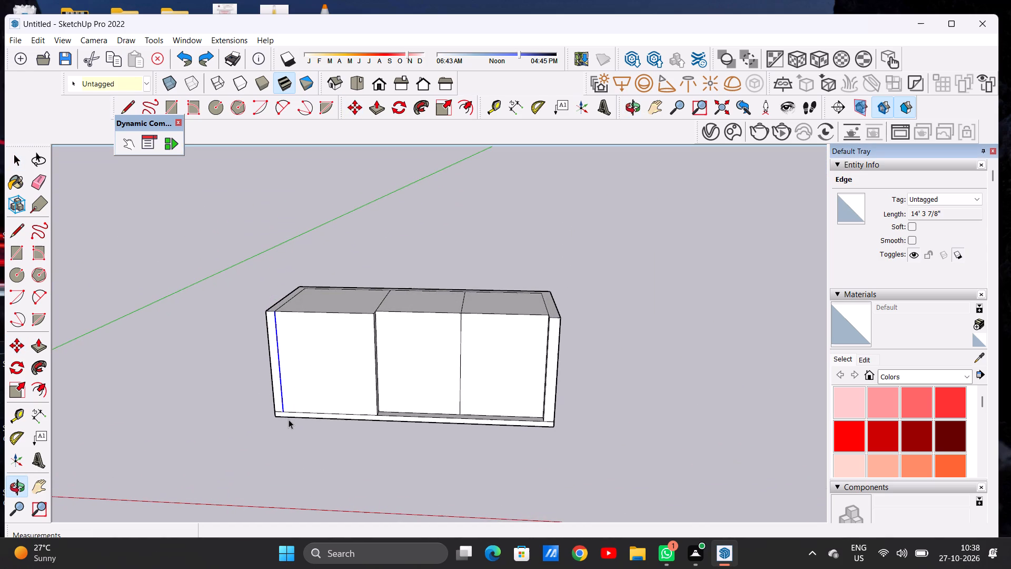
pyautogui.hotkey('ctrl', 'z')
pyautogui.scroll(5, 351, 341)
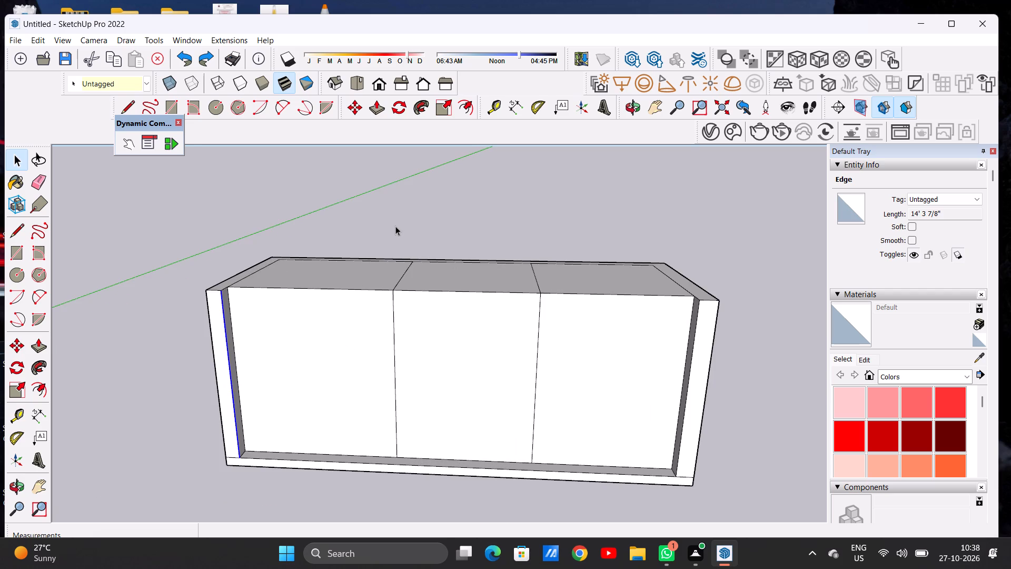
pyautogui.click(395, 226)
# Push/Pull the left block's front face outward about 1' 2 1/4", flush with the side wall's front end.
pyautogui.scroll(-5, 388, 268)
pyautogui.moveTo(348, 350); pyautogui.dragTo(379, 295, button='middle')
pyautogui.scroll(3, 379, 295)
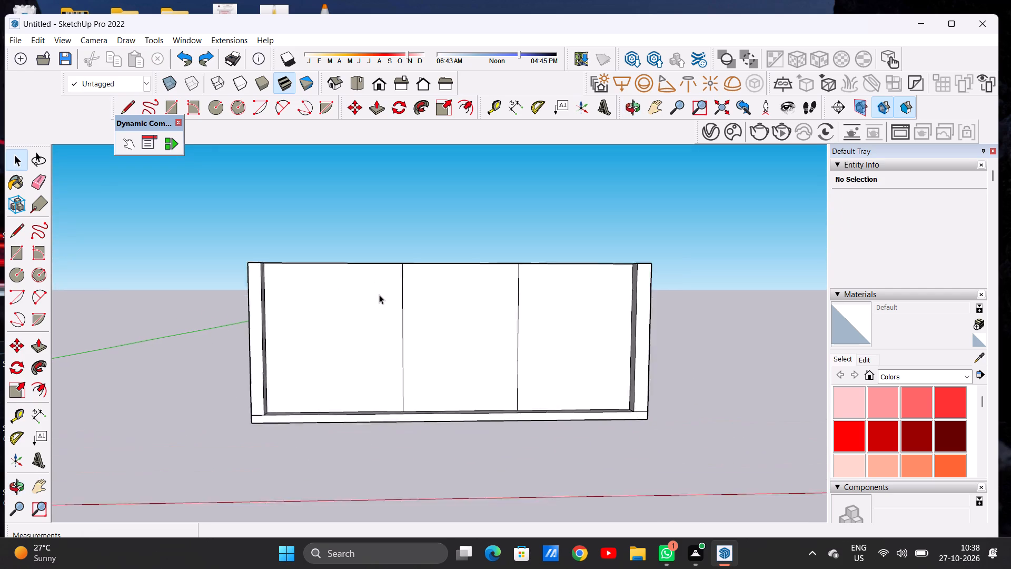
pyautogui.scroll(1, 379, 295)
pyautogui.scroll(-3, 373, 334)
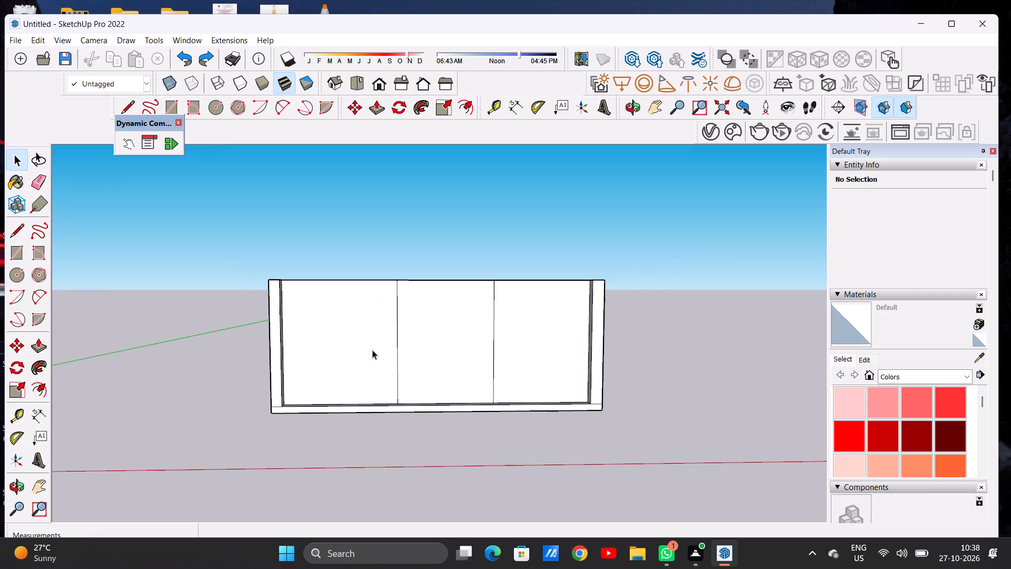
pyautogui.moveTo(374, 326); pyautogui.dragTo(306, 427, button='middle')
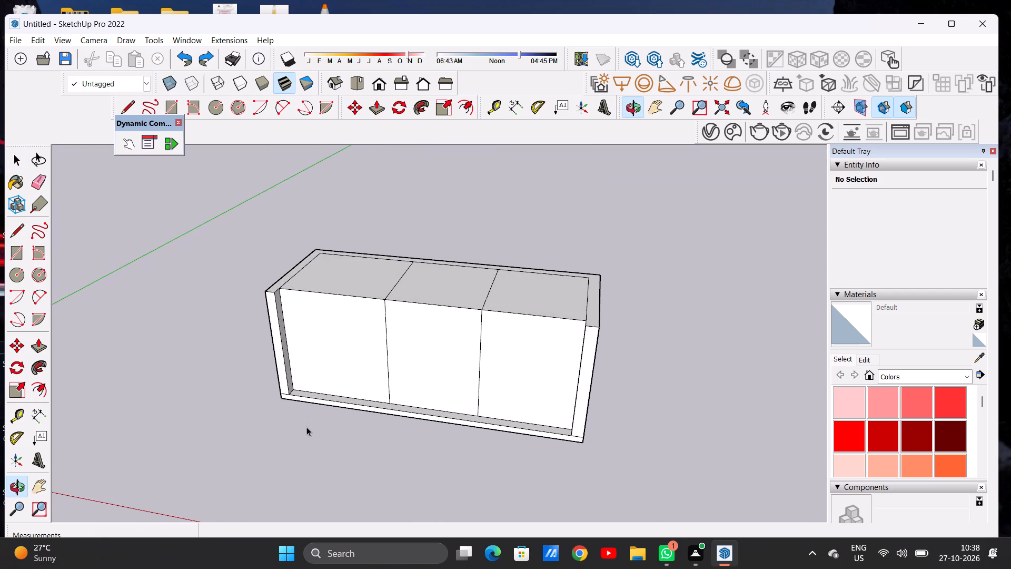
pyautogui.press('p')
pyautogui.scroll(5, 319, 304)
pyautogui.click(319, 304)
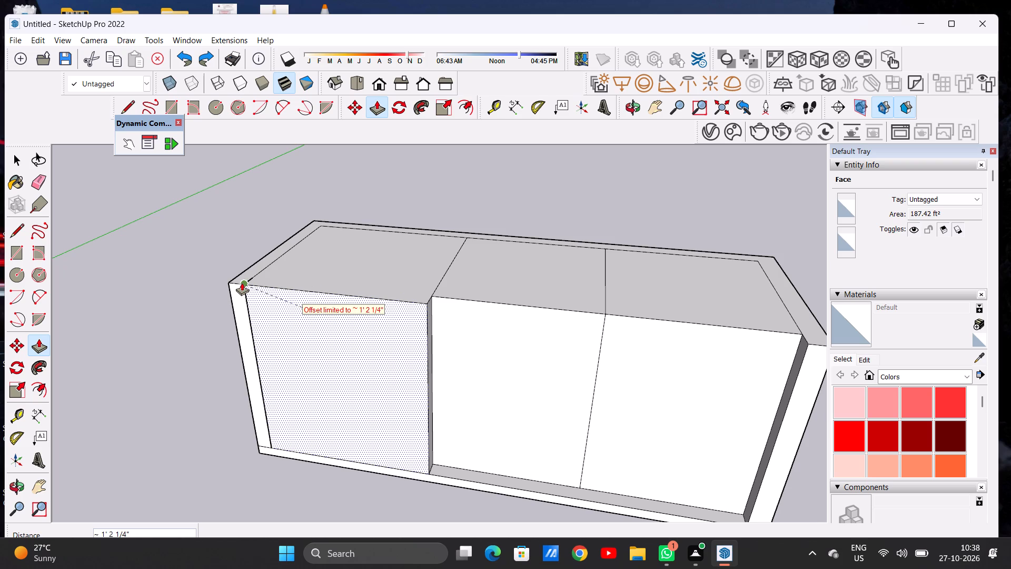
pyautogui.click(242, 282)
pyautogui.press('space')
# Erase the seam edges between the left block's front face and the slab edge and side wall, including the short corner piece.
pyautogui.scroll(-4, 366, 312)
pyautogui.scroll(1, 369, 312)
pyautogui.scroll(-3, 369, 312)
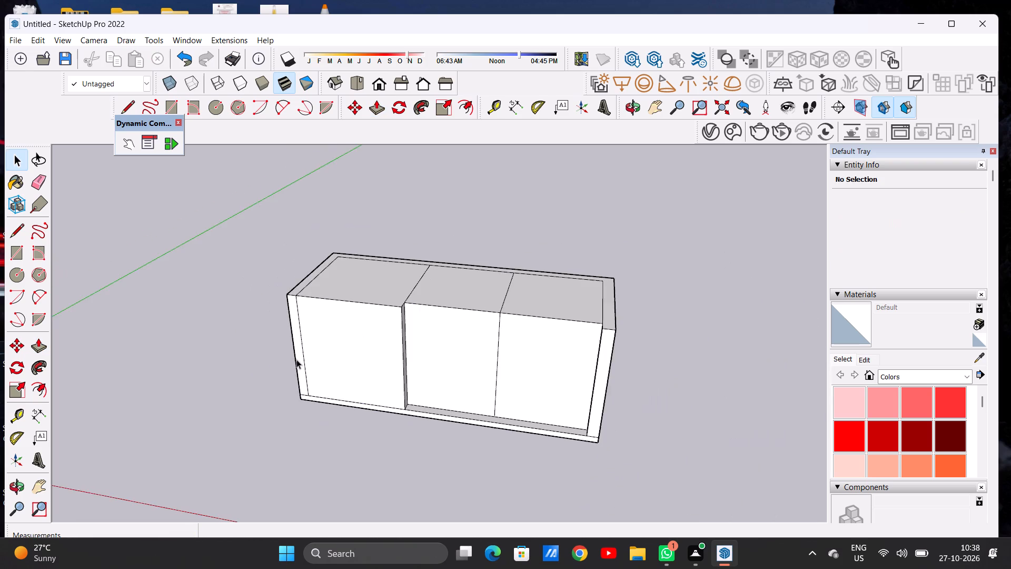
pyautogui.moveTo(300, 357); pyautogui.dragTo(392, 287, button='middle')
pyautogui.moveTo(382, 283); pyautogui.dragTo(374, 281, button='middle')
pyautogui.scroll(6, 346, 391)
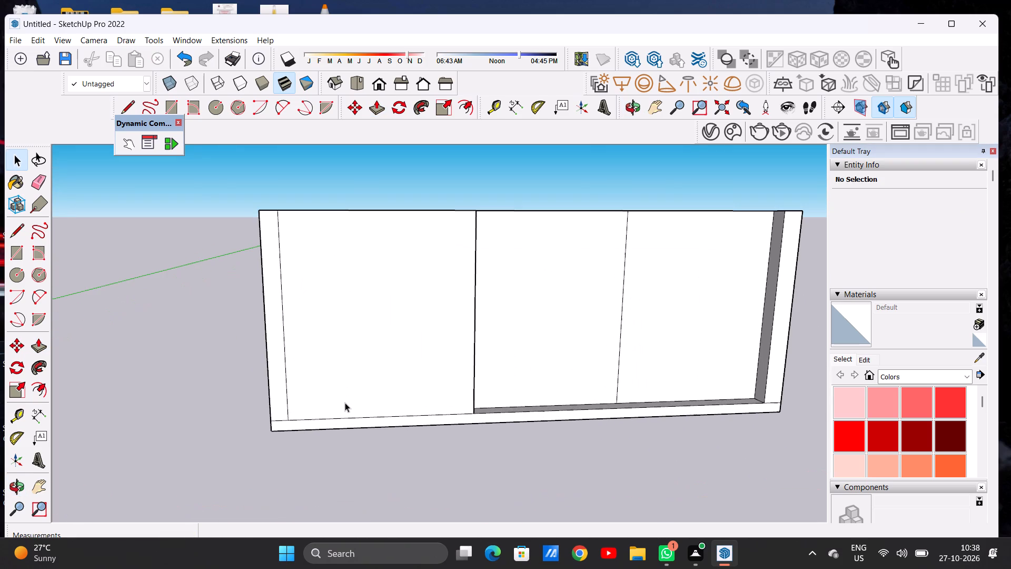
pyautogui.press('e')
pyautogui.scroll(5, 405, 432)
pyautogui.click(395, 406)
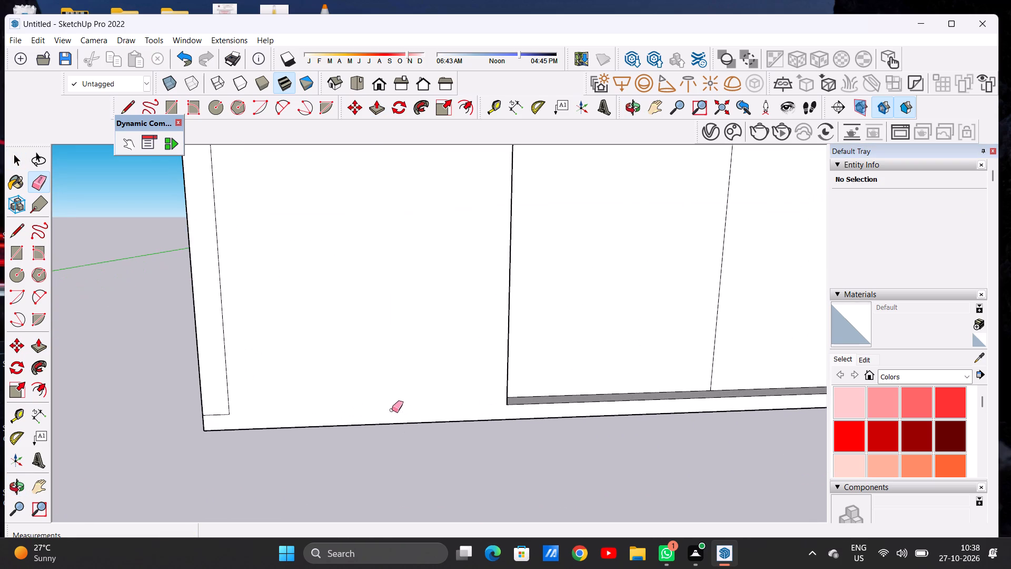
pyautogui.click(229, 389)
pyautogui.moveTo(224, 408); pyautogui.dragTo(225, 415)
pyautogui.press('space')
# Draw a 9" vertical line from the left block's lower inner front corner down to the slab's bottom edge.
pyautogui.scroll(-12, 330, 415)
pyautogui.scroll(6, 407, 420)
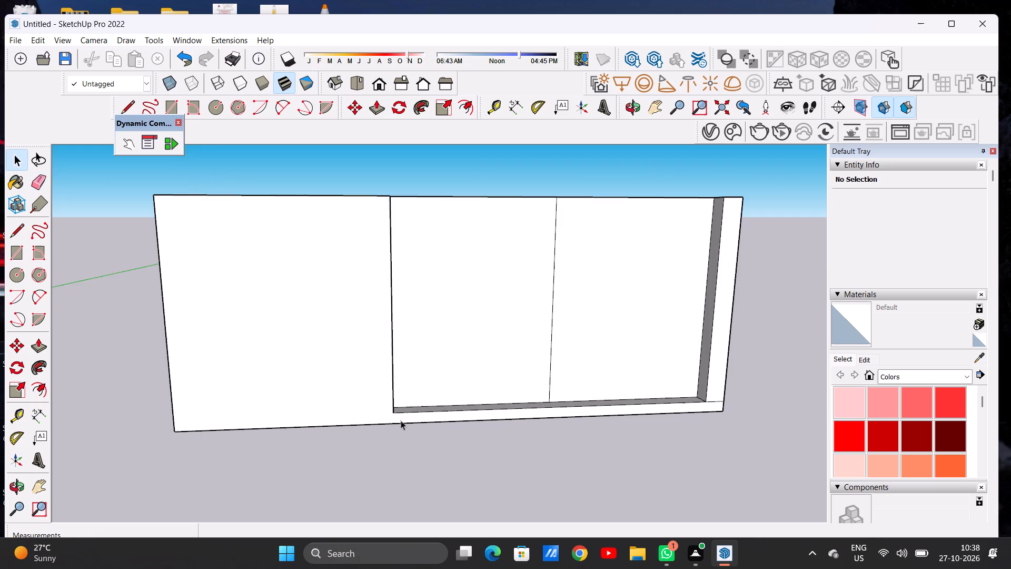
pyautogui.moveTo(395, 423); pyautogui.dragTo(385, 407, button='middle')
pyautogui.scroll(7, 385, 418)
pyautogui.press('l')
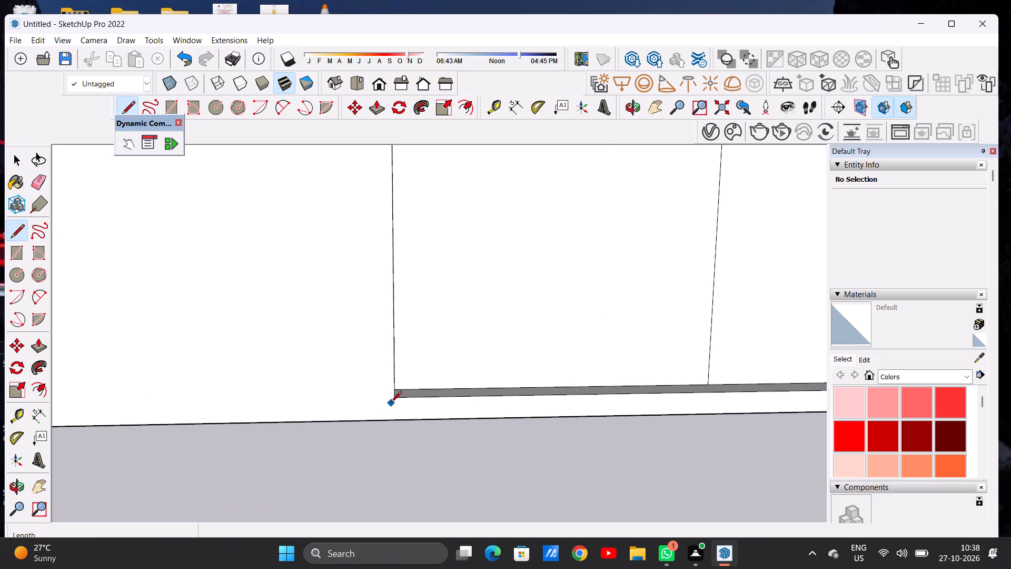
pyautogui.click(392, 400)
pyautogui.click(394, 420)
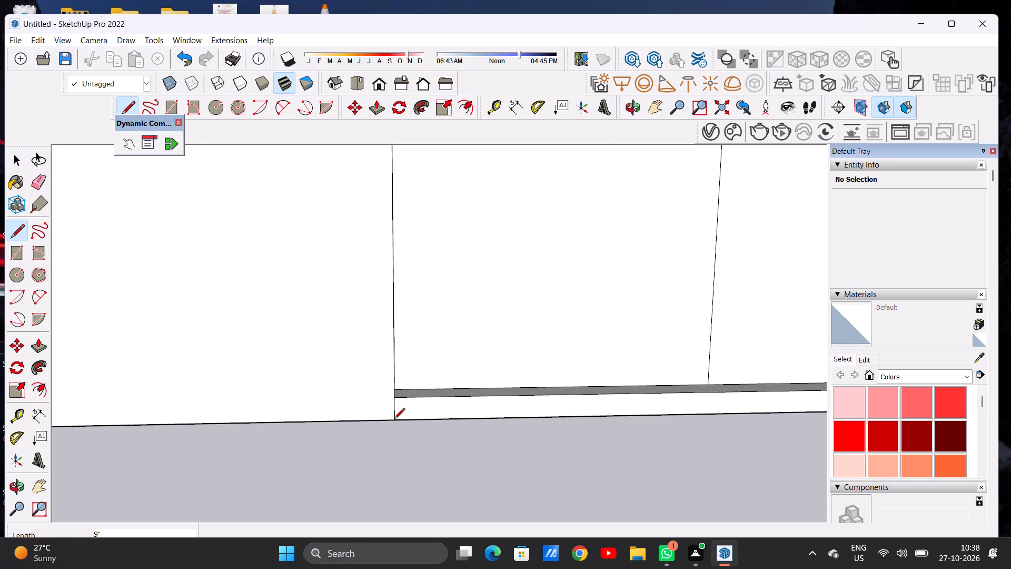
pyautogui.press('space')
# Draw a rectangle about 9' 3/8" by 11' 10 5/8" on the left block's front face, rising from its bottom edge.
pyautogui.scroll(-16, 392, 439)
pyautogui.moveTo(386, 368); pyautogui.dragTo(382, 356, button='middle')
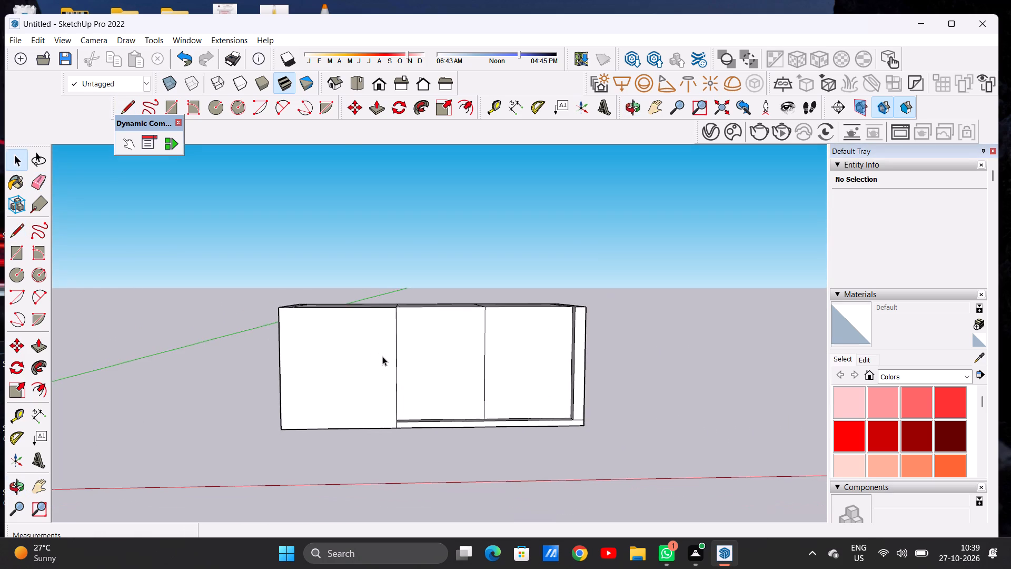
pyautogui.scroll(3, 382, 346)
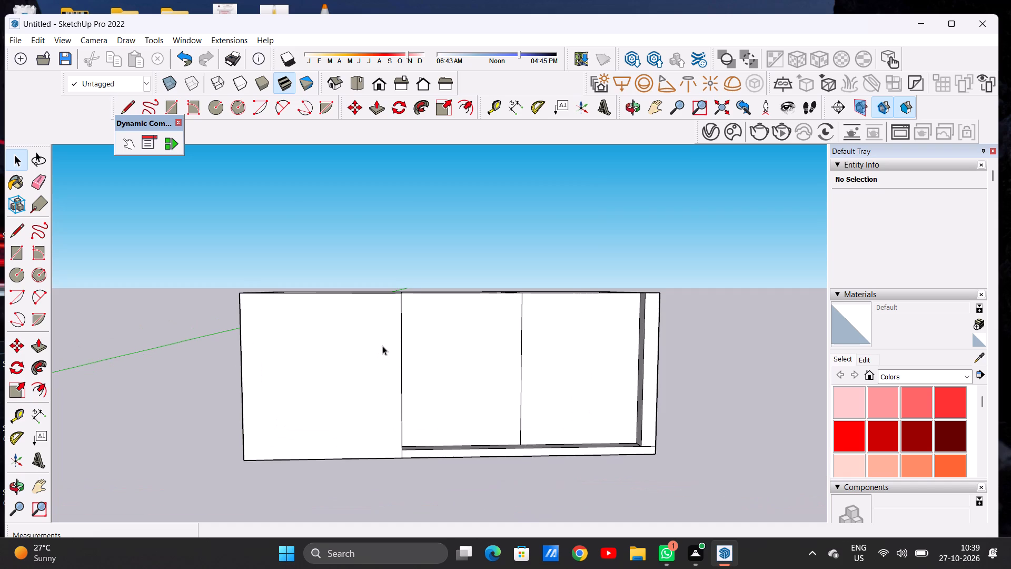
pyautogui.press('r')
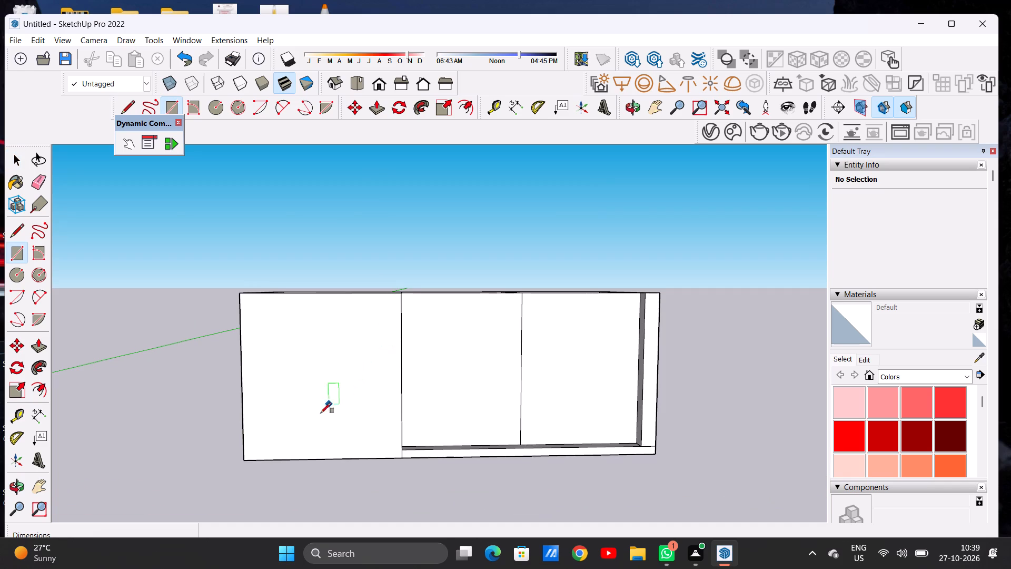
pyautogui.click(270, 460)
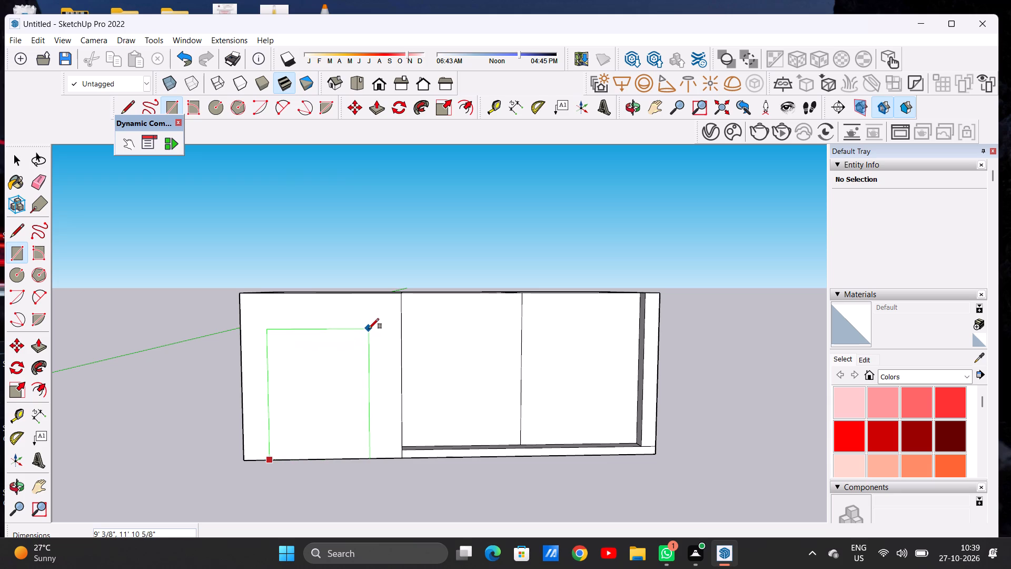
pyautogui.click(369, 329)
pyautogui.press('space')
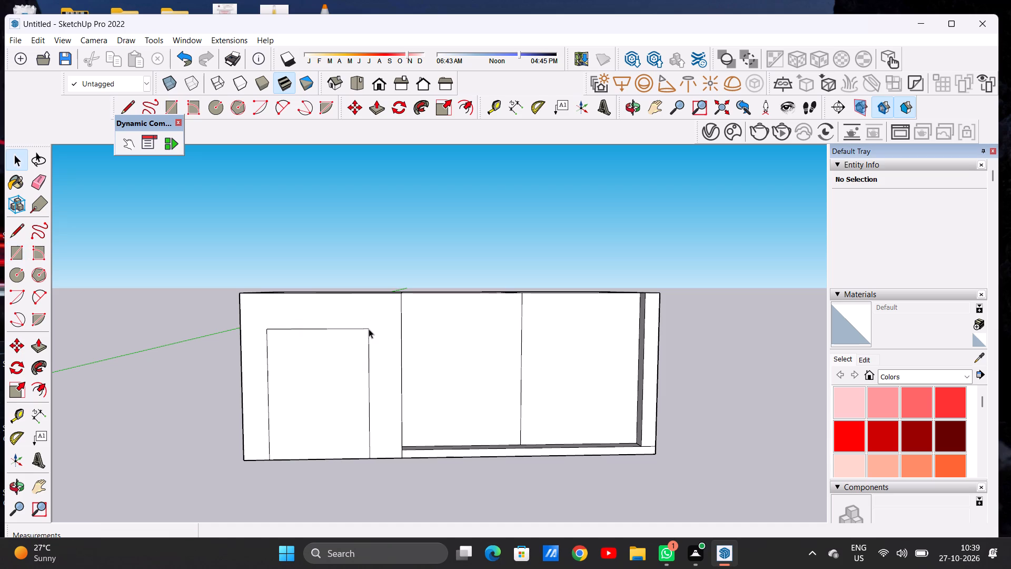
# Push/Pull the rectangle on the left block's front inward about 2' 10 13/16" to form a recessed opening.
pyautogui.scroll(-4, 354, 346)
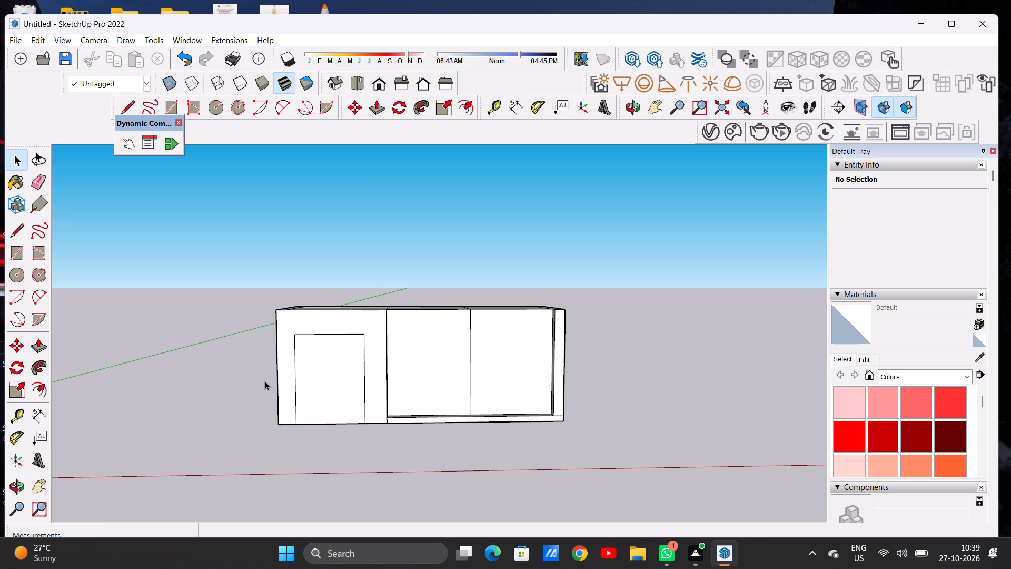
pyautogui.scroll(-6, 232, 385)
pyautogui.scroll(-6, 298, 366)
pyautogui.scroll(5, 319, 362)
pyautogui.scroll(-7, 319, 362)
pyautogui.press('p')
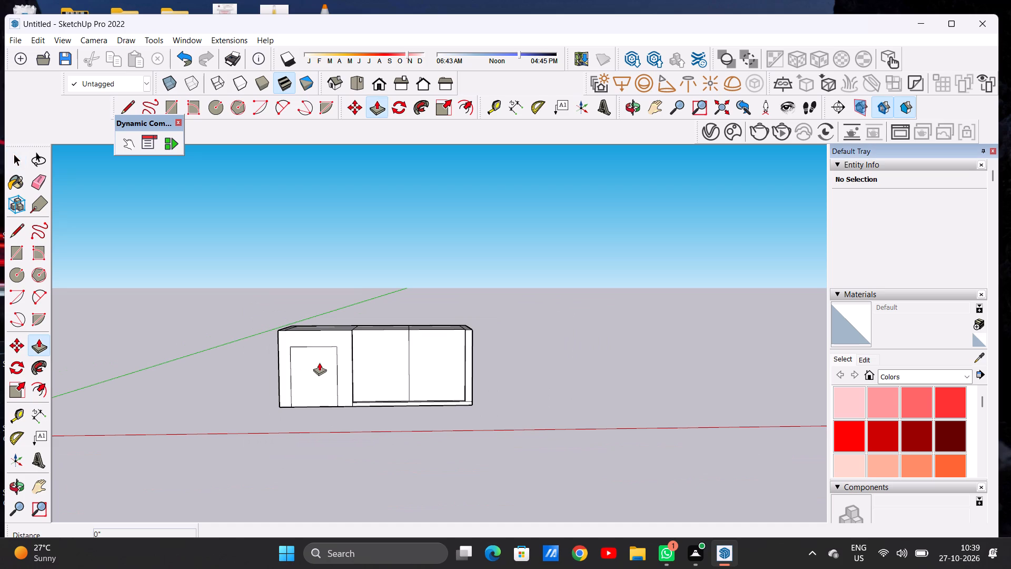
pyautogui.scroll(8, 319, 359)
pyautogui.scroll(-1, 313, 371)
pyautogui.scroll(4, 313, 372)
pyautogui.click(302, 409)
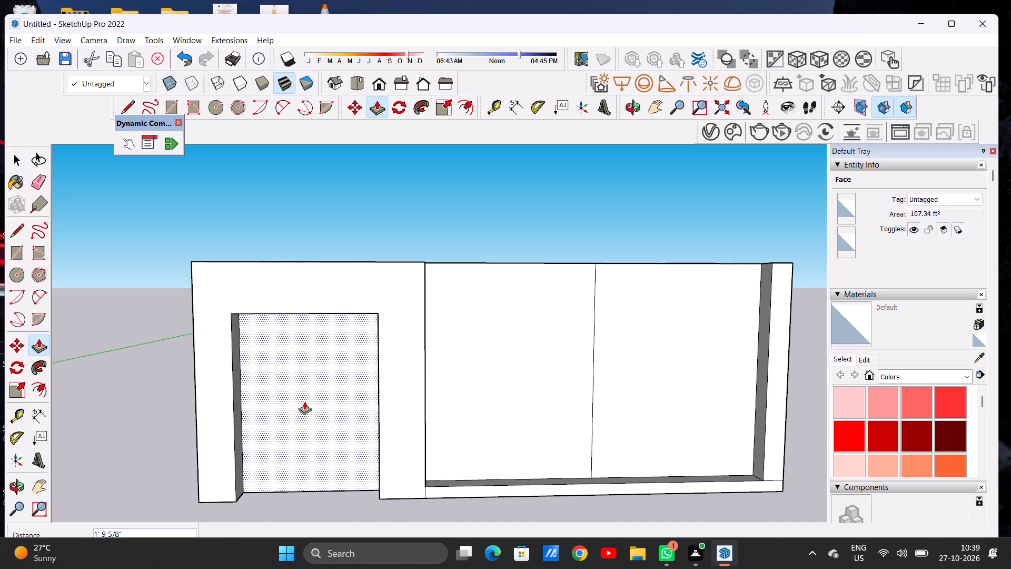
pyautogui.click(306, 398)
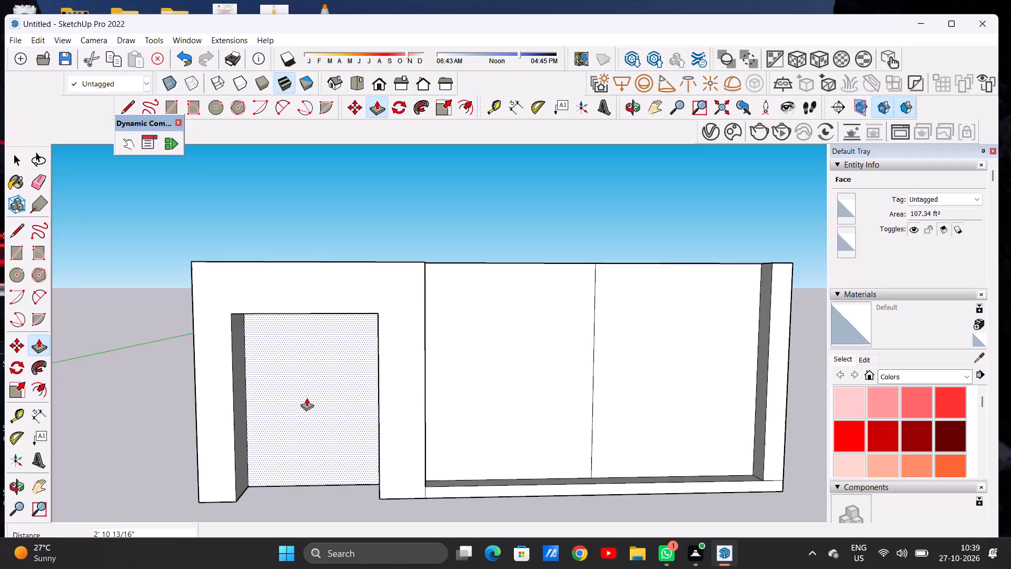
pyautogui.press('space')
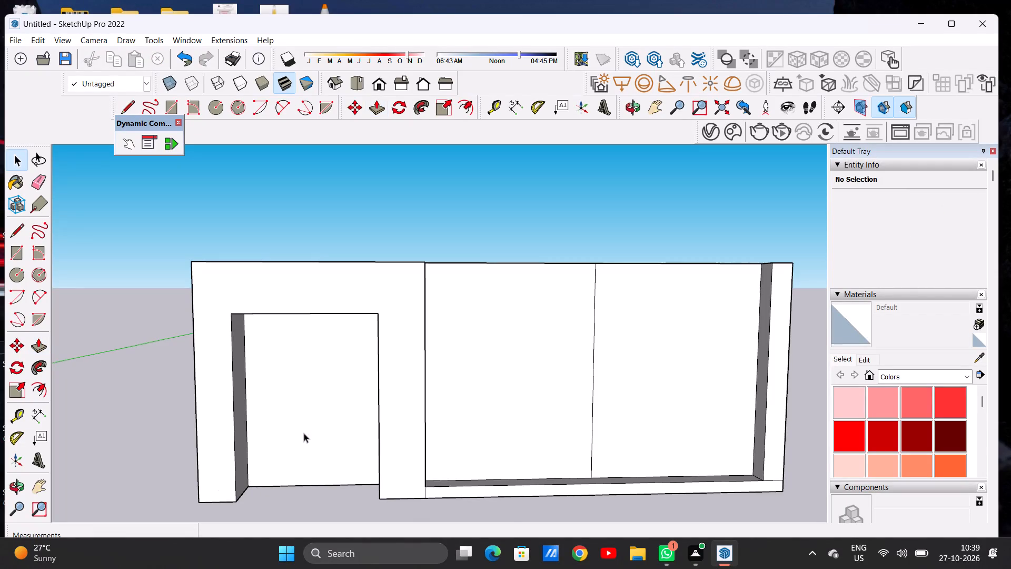
# Examine the left block's recessed opening and its base from above and from the front.
pyautogui.scroll(-7, 300, 406)
pyautogui.moveTo(311, 400); pyautogui.dragTo(267, 449, button='middle')
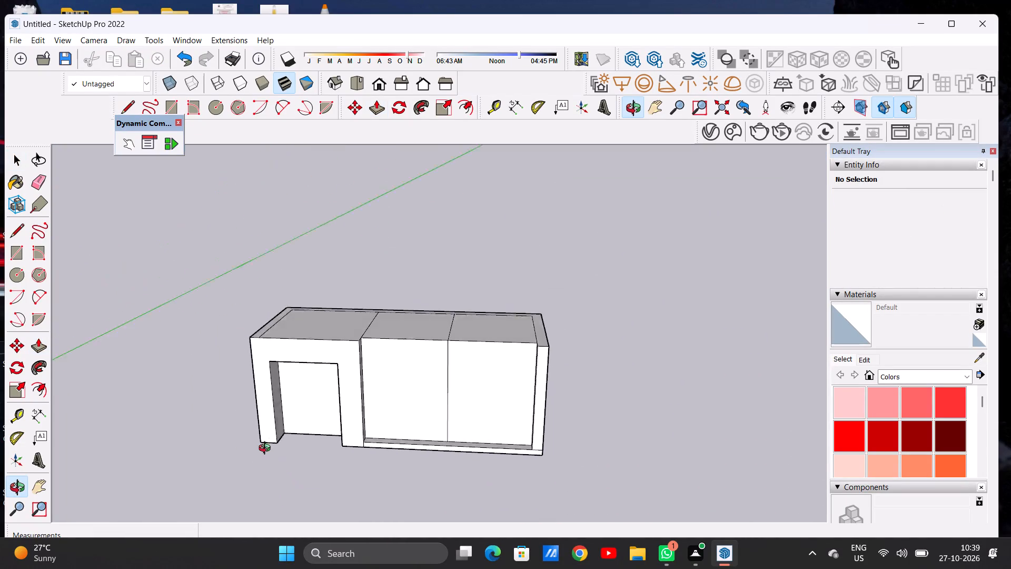
pyautogui.moveTo(267, 449); pyautogui.dragTo(259, 442, button='middle')
pyautogui.scroll(2, 279, 443)
pyautogui.scroll(-1, 279, 443)
pyautogui.scroll(3, 279, 443)
pyautogui.moveTo(326, 427); pyautogui.dragTo(373, 496, button='middle')
pyautogui.scroll(3, 372, 465)
pyautogui.press('l')
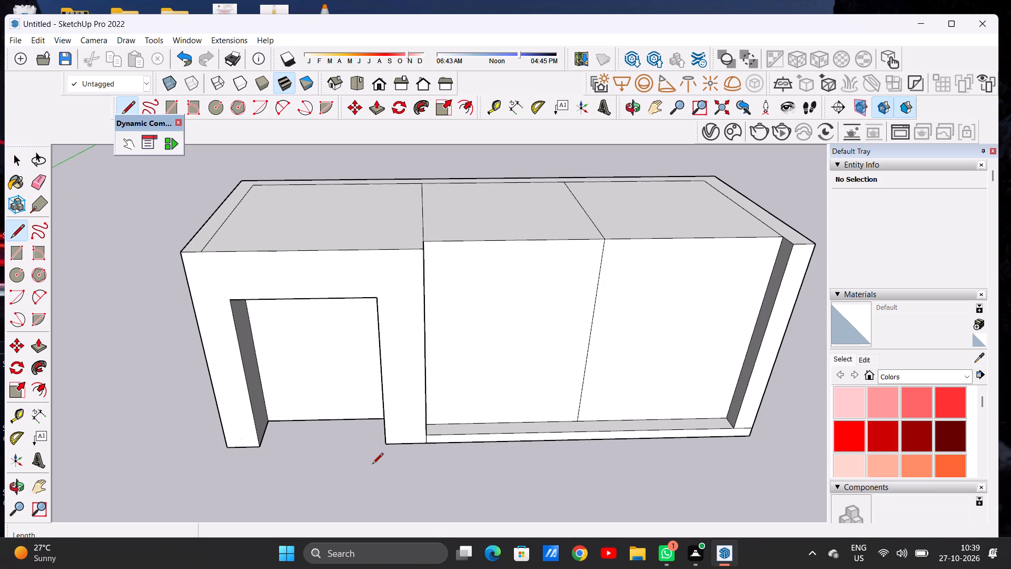
pyautogui.press('space')
pyautogui.scroll(-9, 339, 443)
pyautogui.moveTo(381, 438); pyautogui.dragTo(364, 424, button='middle')
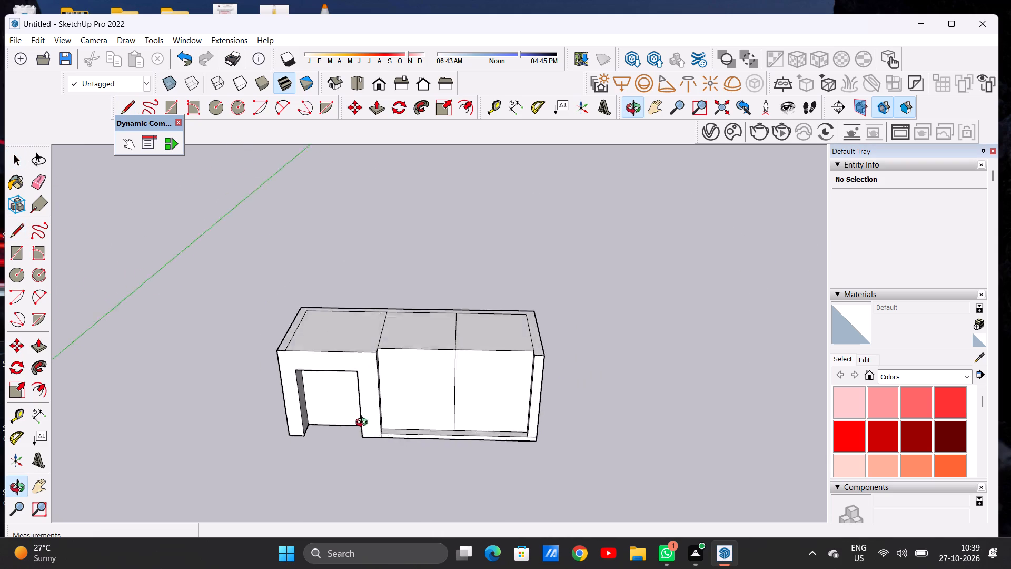
pyautogui.moveTo(364, 424); pyautogui.dragTo(378, 322, button='middle')
pyautogui.scroll(-1, 364, 342)
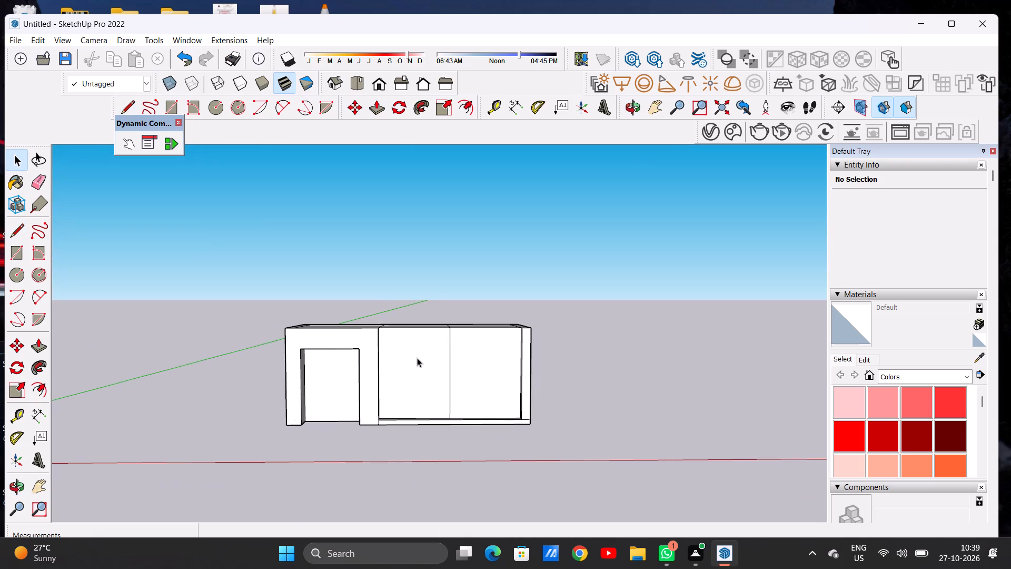
# Examine the whole front, comparing the left block's recessed opening with the other two bays and the right end wall.
pyautogui.scroll(4, 417, 365)
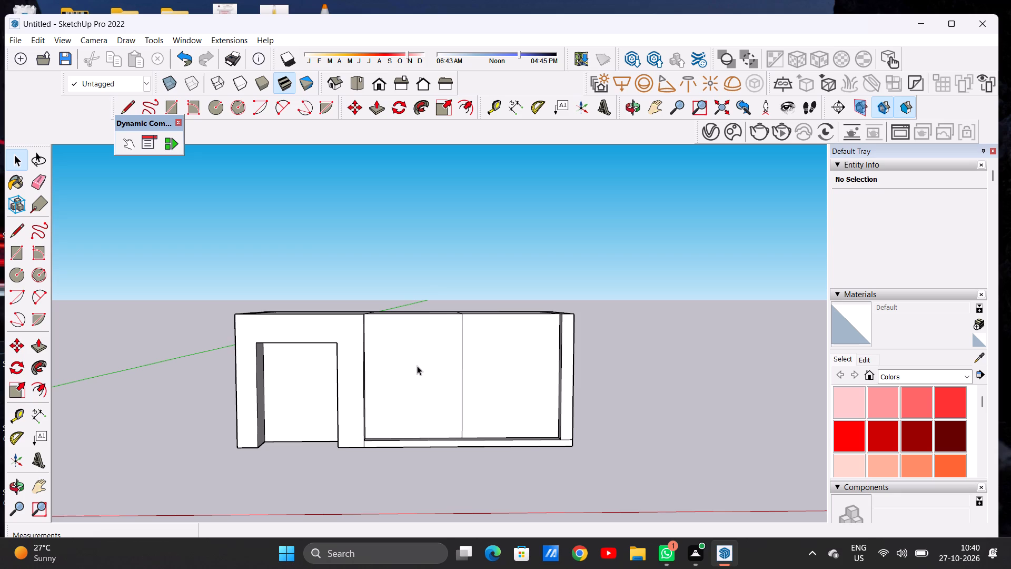
pyautogui.scroll(6, 424, 414)
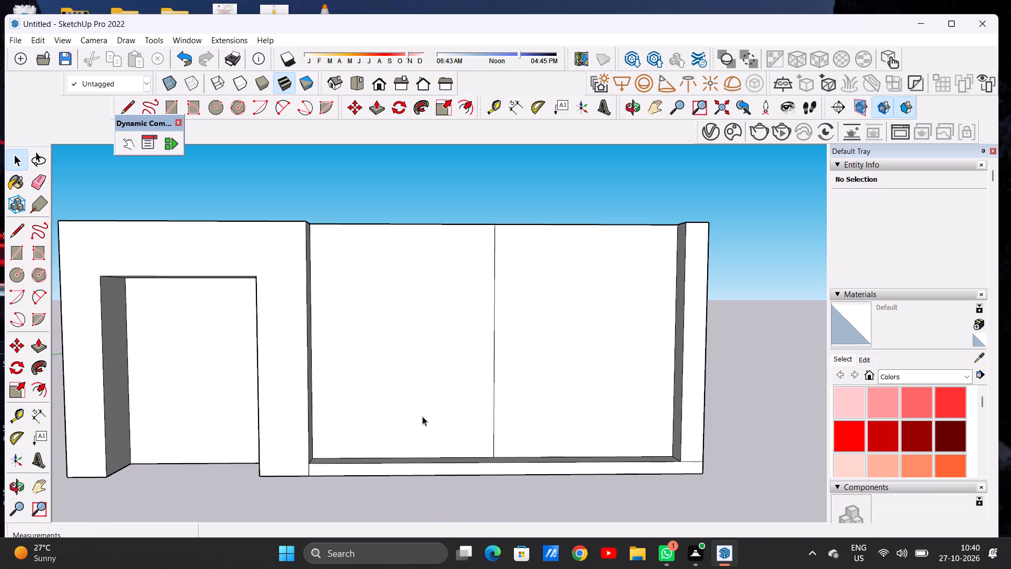
pyautogui.scroll(-5, 417, 391)
pyautogui.moveTo(428, 392); pyautogui.dragTo(423, 398, button='middle')
pyautogui.scroll(6, 423, 398)
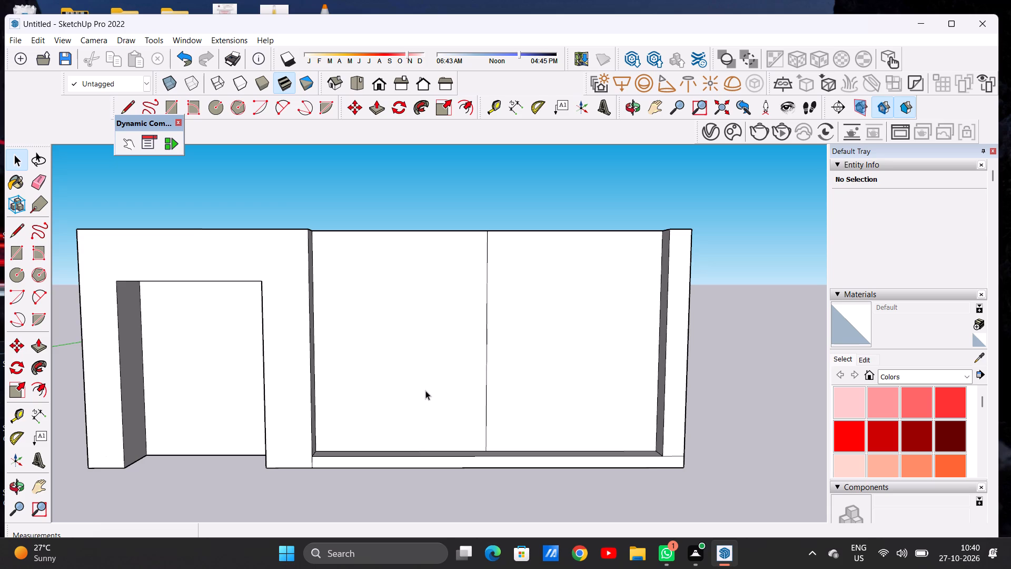
pyautogui.scroll(-20, 420, 386)
pyautogui.scroll(6, 437, 369)
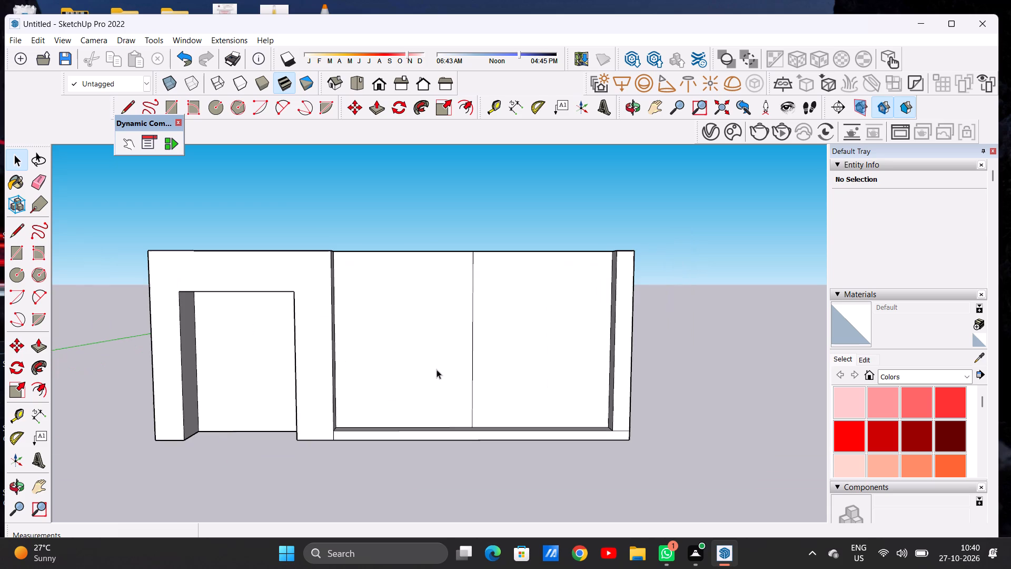
pyautogui.scroll(-3, 439, 356)
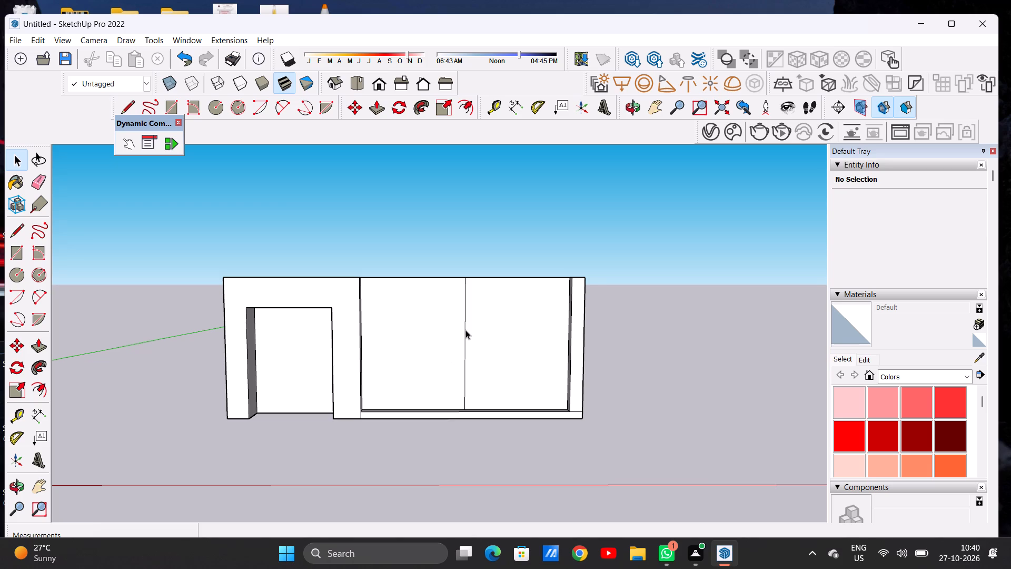
# Push/Pull the base slab's narrow right end face outward beyond the right end wall.
pyautogui.scroll(-5, 462, 347)
pyautogui.moveTo(507, 341); pyautogui.dragTo(396, 410, button='middle')
pyautogui.scroll(8, 520, 410)
pyautogui.press('p')
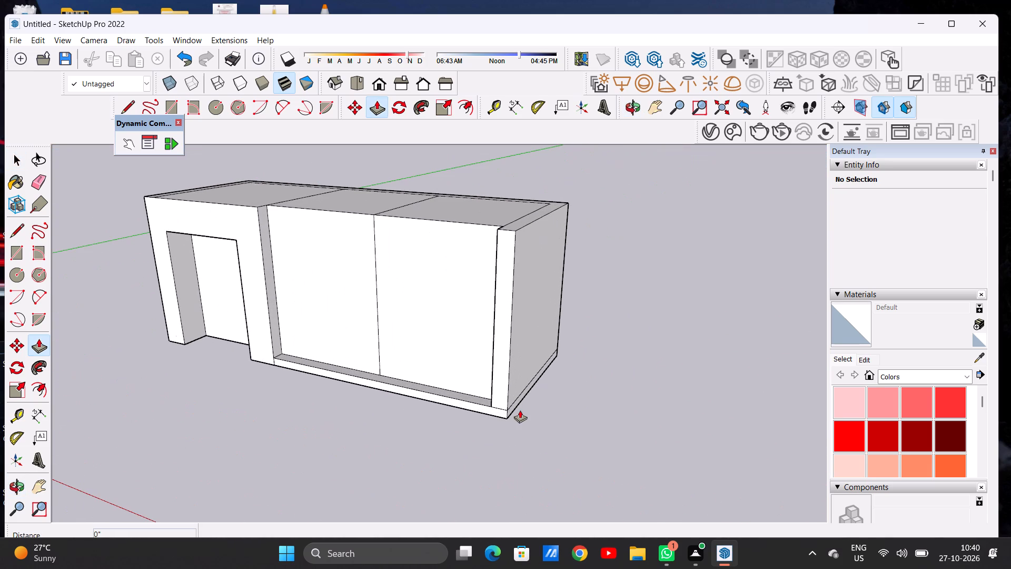
pyautogui.scroll(10, 521, 411)
pyautogui.scroll(-1, 512, 407)
pyautogui.scroll(1, 512, 407)
pyautogui.click(494, 405)
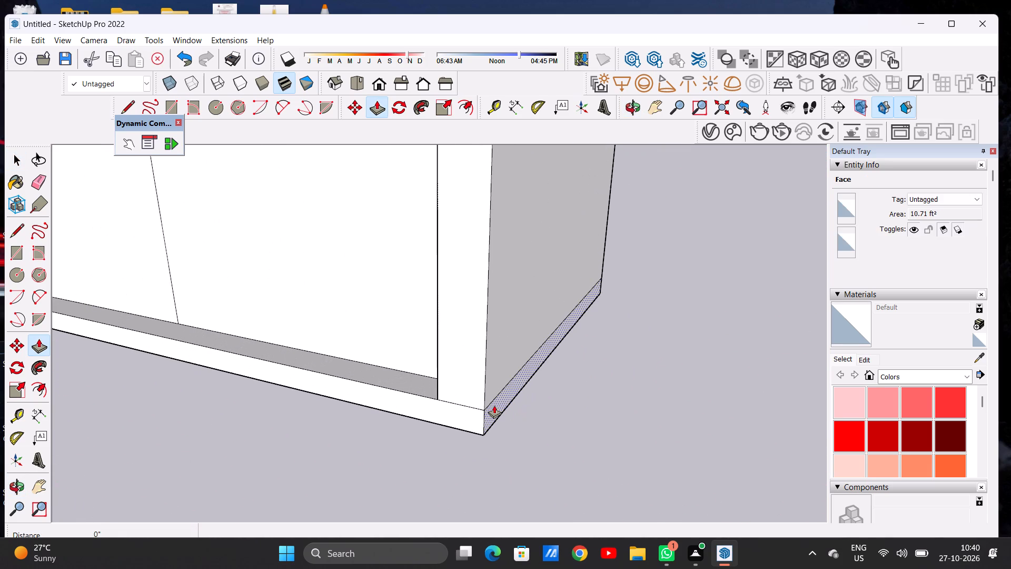
pyautogui.click(596, 423)
# Push/Pull the right end wall's outer side face outward until it is flush with the slab's extended end.
pyautogui.click(498, 352)
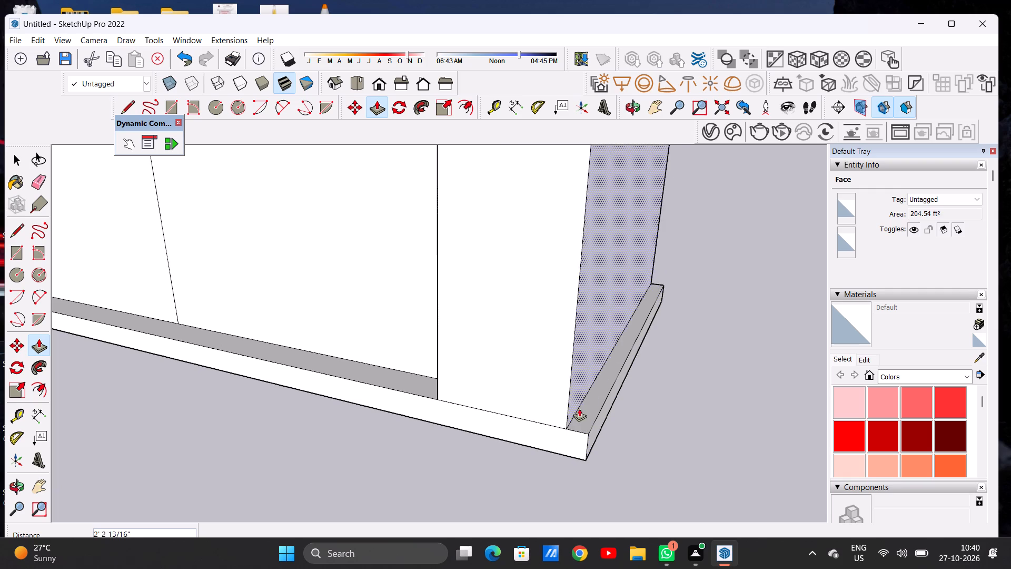
pyautogui.click(589, 436)
pyautogui.scroll(-13, 584, 456)
pyautogui.moveTo(497, 414); pyautogui.dragTo(579, 415, button='middle')
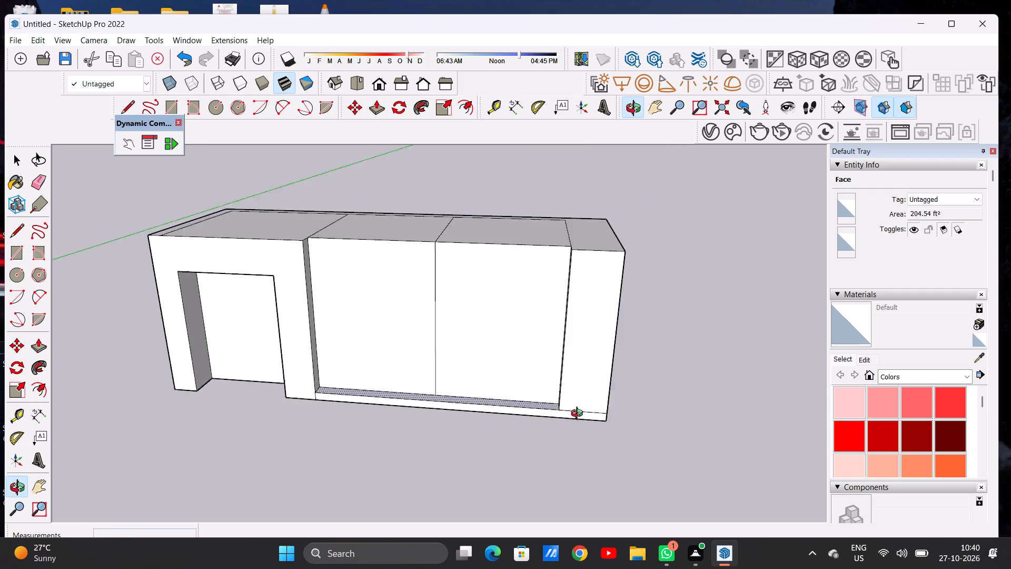
pyautogui.moveTo(579, 415); pyautogui.dragTo(658, 445, button='middle')
pyautogui.press('space')
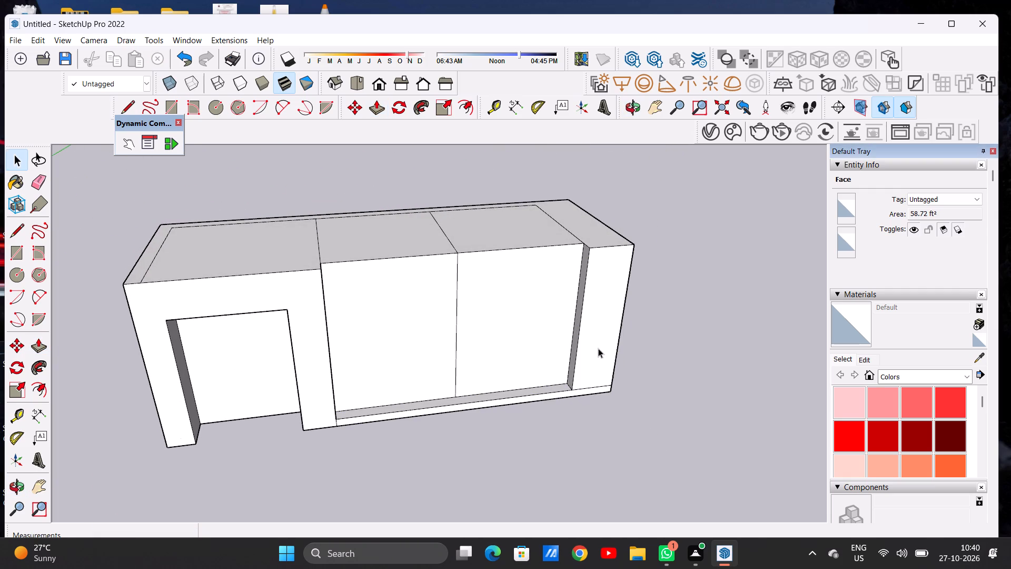
# Push/Pull the right end wall's narrow inner side face toward the outer end by about 2' 10 3/4", widening the front recess.
pyautogui.scroll(2, 576, 240)
pyautogui.scroll(-1, 576, 240)
pyautogui.scroll(5, 577, 242)
pyautogui.press('p')
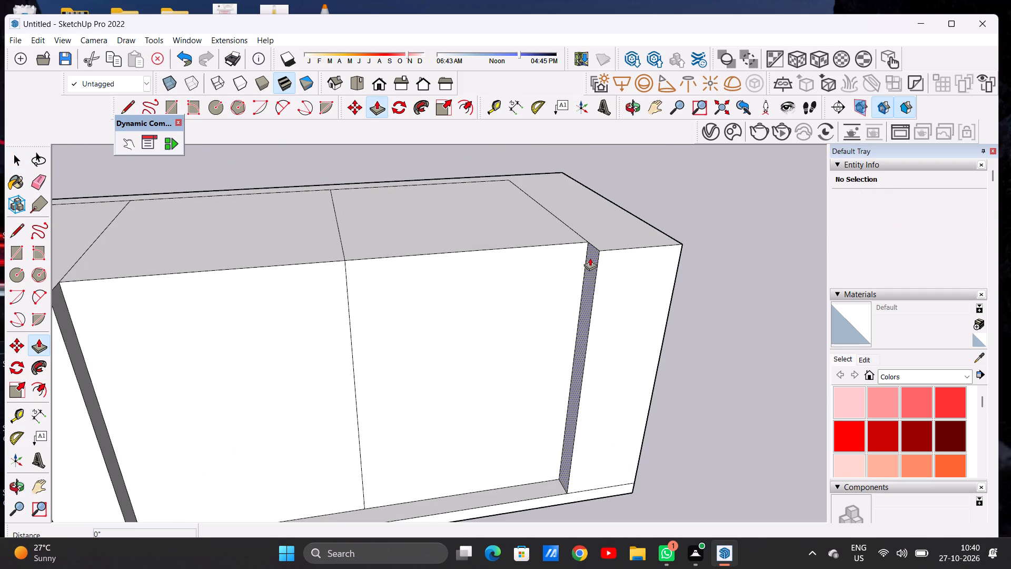
pyautogui.scroll(4, 593, 261)
pyautogui.click(593, 261)
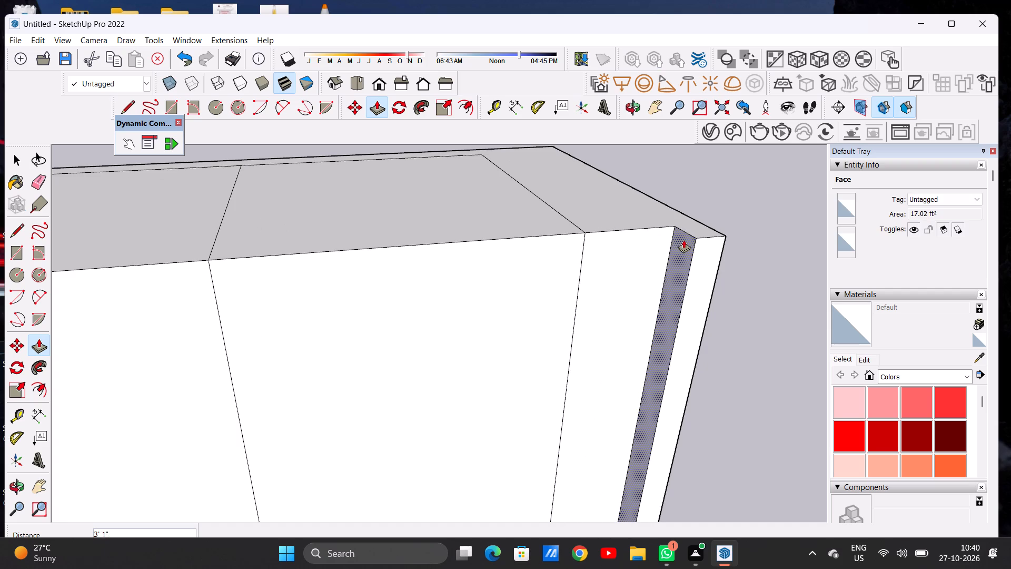
pyautogui.click(678, 240)
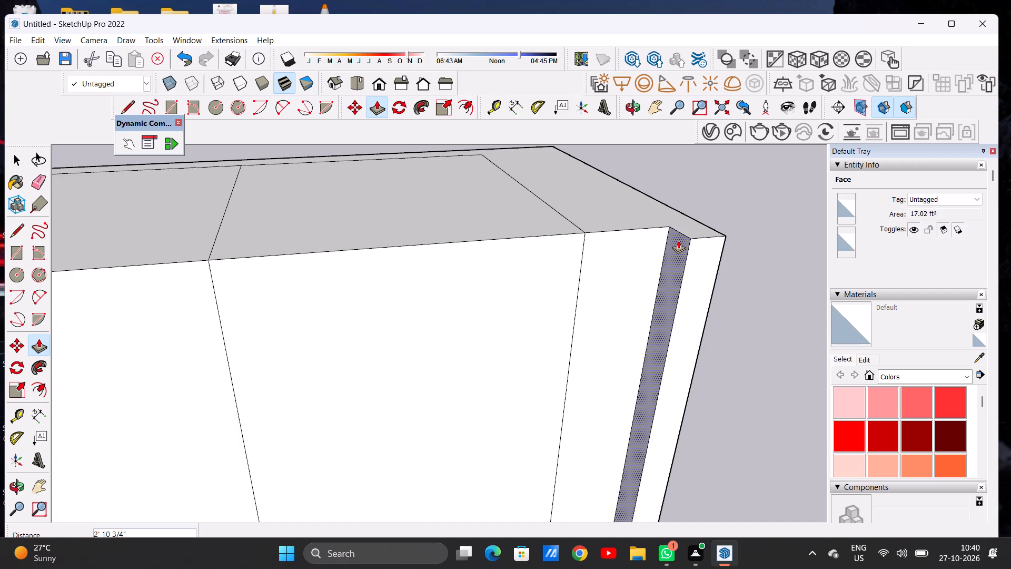
pyautogui.press('space')
# Examine the widened front recess, its vertical seam lines and the thin right end wall from the front and above.
pyautogui.scroll(-12, 594, 244)
pyautogui.moveTo(582, 293); pyautogui.dragTo(461, 224, button='middle')
pyautogui.scroll(2, 584, 261)
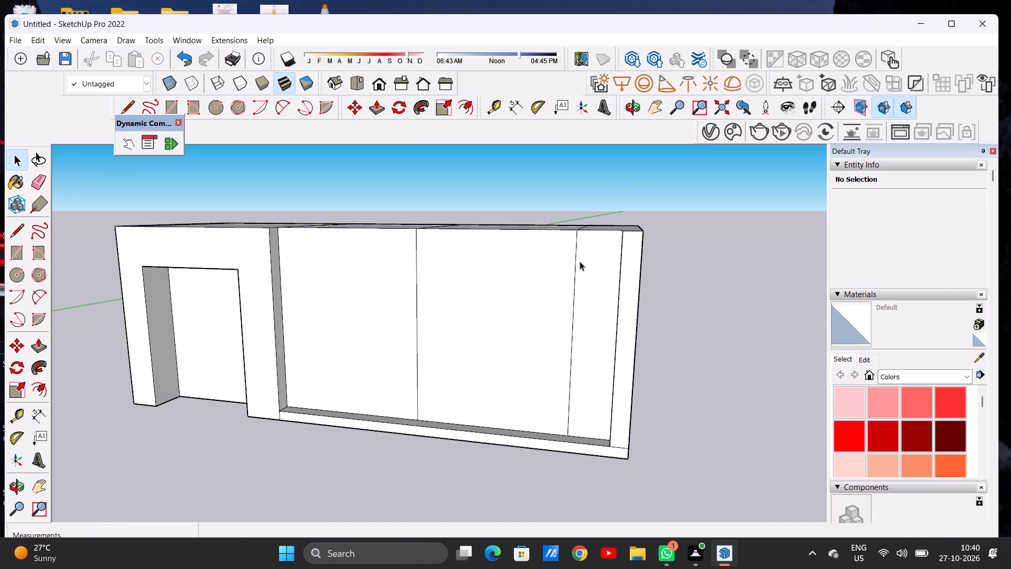
pyautogui.moveTo(553, 267); pyautogui.dragTo(614, 258, button='middle')
pyautogui.scroll(1, 614, 258)
pyautogui.press('e')
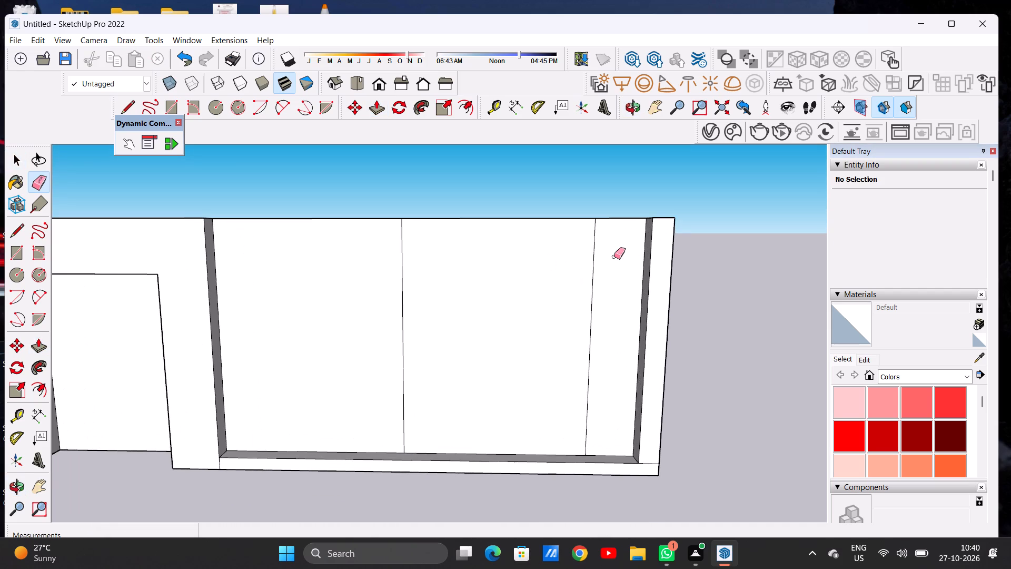
pyautogui.scroll(3, 613, 276)
pyautogui.scroll(-6, 606, 271)
pyautogui.scroll(1, 607, 269)
pyautogui.scroll(-6, 607, 273)
pyautogui.press('space')
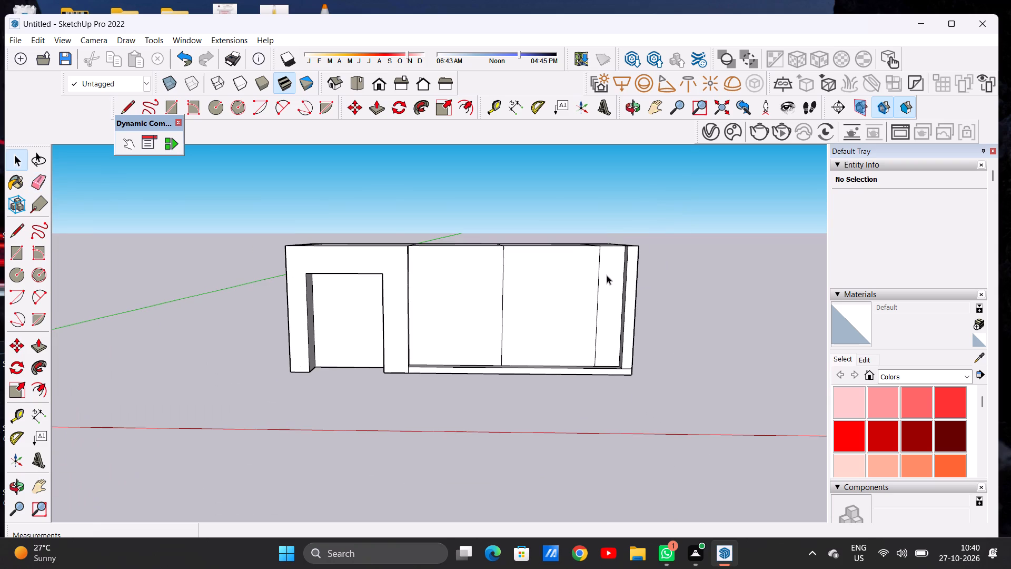
pyautogui.scroll(-8, 537, 277)
pyautogui.moveTo(472, 261); pyautogui.dragTo(462, 326, button='middle')
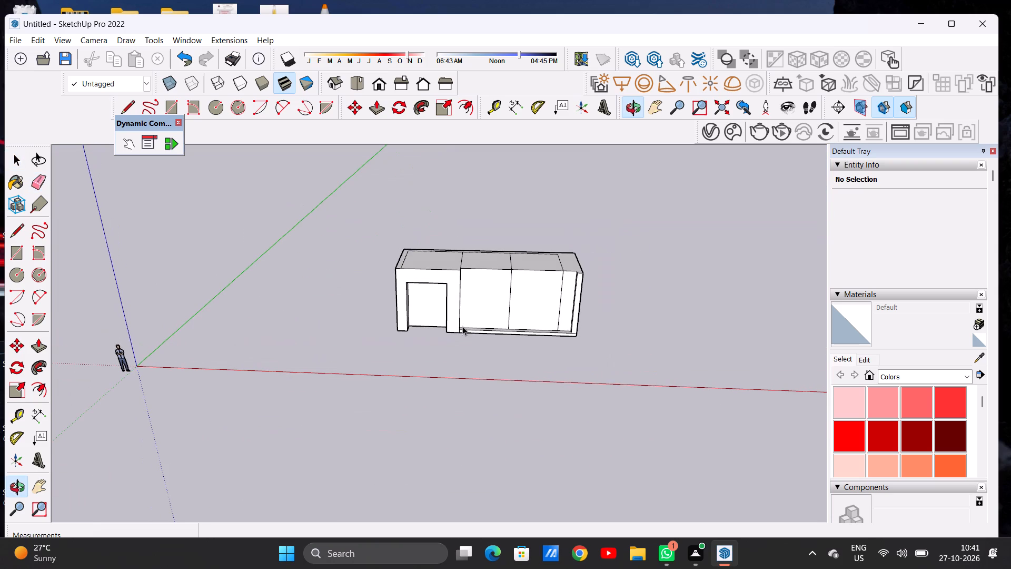
pyautogui.scroll(3, 481, 315)
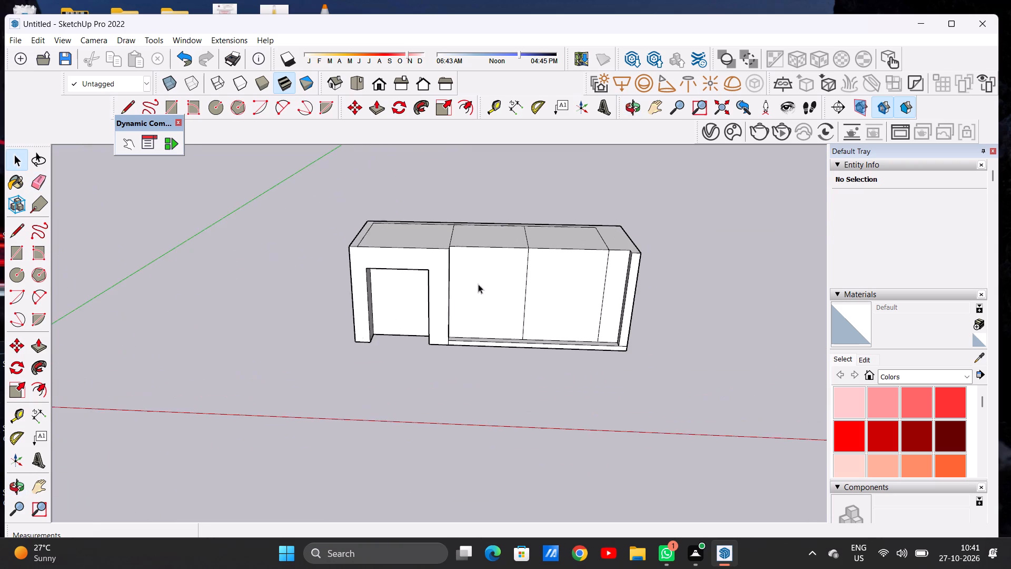
pyautogui.scroll(2, 478, 284)
pyautogui.moveTo(490, 309); pyautogui.dragTo(491, 273, button='middle')
pyautogui.scroll(-6, 466, 306)
pyautogui.scroll(4, 509, 301)
pyautogui.scroll(-1, 509, 301)
pyautogui.scroll(1, 509, 301)
pyautogui.scroll(-1, 509, 301)
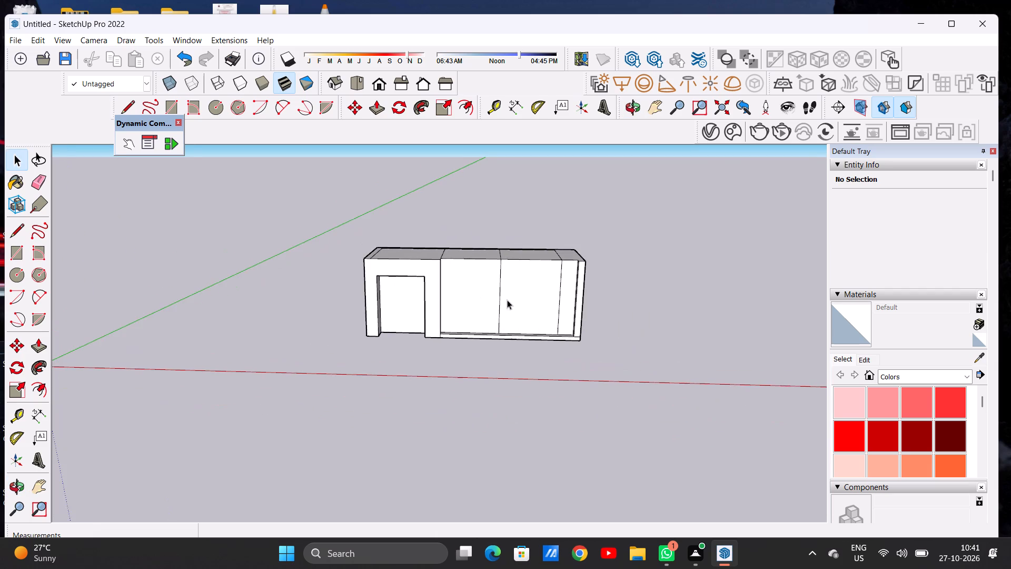
pyautogui.moveTo(497, 316); pyautogui.dragTo(498, 280, button='middle')
pyautogui.scroll(8, 498, 280)
pyautogui.scroll(-6, 504, 314)
pyautogui.moveTo(552, 289); pyautogui.dragTo(562, 341, button='middle')
pyautogui.scroll(7, 557, 305)
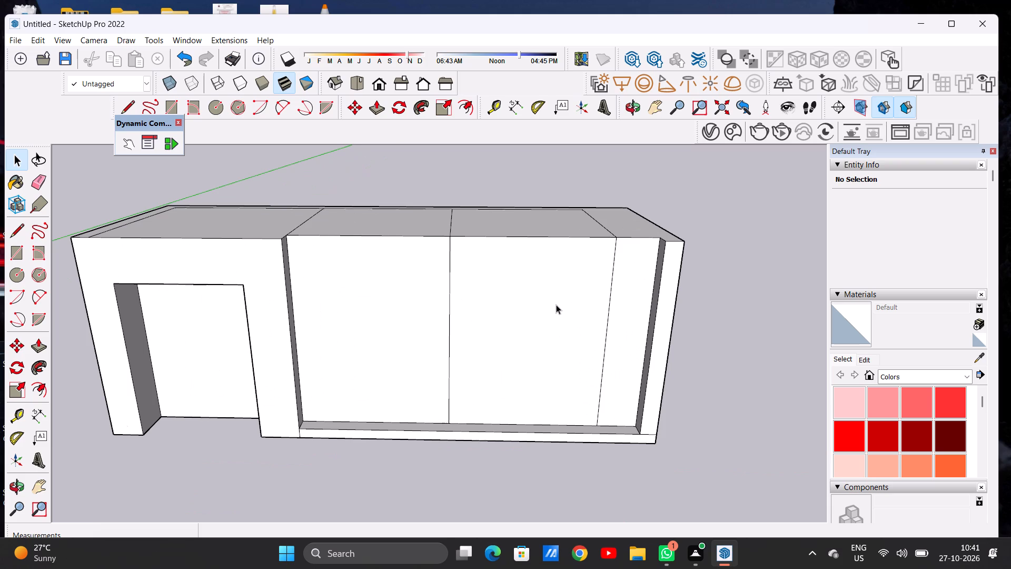
# Push/Pull the thin right end wall's front face back until it is flush with the recessed bay fronts.
pyautogui.scroll(-5, 551, 305)
pyautogui.moveTo(620, 297); pyautogui.dragTo(584, 303, button='middle')
pyautogui.moveTo(584, 303); pyautogui.dragTo(400, 343, button='middle')
pyautogui.scroll(3, 532, 323)
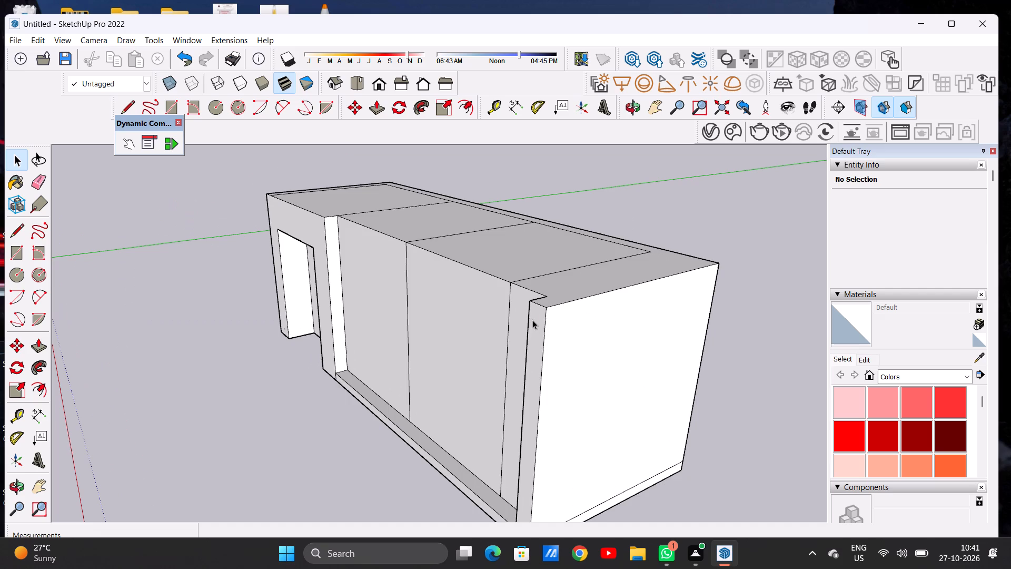
pyautogui.press('p')
pyautogui.moveTo(534, 310); pyautogui.dragTo(543, 360, button='middle')
pyautogui.scroll(7, 544, 360)
pyautogui.click(548, 382)
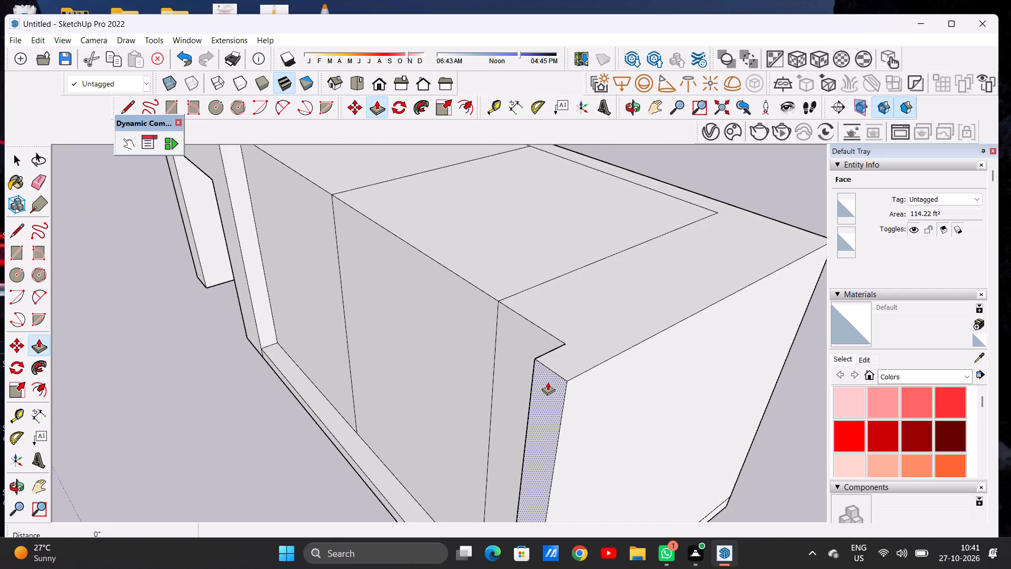
pyautogui.click(565, 346)
pyautogui.press('space')
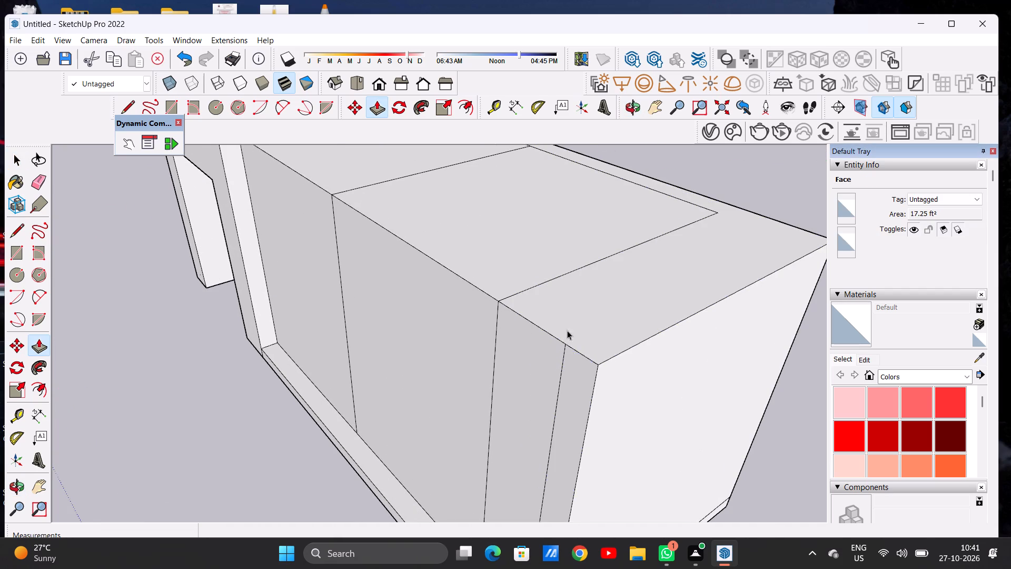
# Examine the flush right end of the front, its remaining vertical seams and the projecting base ledge.
pyautogui.scroll(-13, 571, 329)
pyautogui.moveTo(455, 364); pyautogui.dragTo(657, 316, button='middle')
pyautogui.scroll(-3, 587, 345)
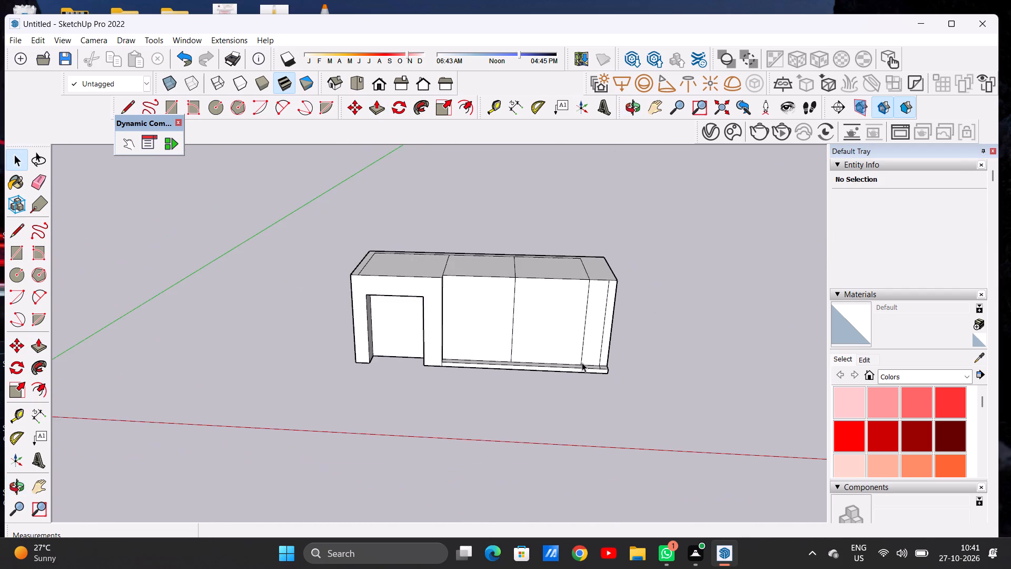
pyautogui.moveTo(576, 354); pyautogui.dragTo(584, 286, button='middle')
pyautogui.scroll(2, 587, 281)
pyautogui.scroll(-1, 587, 281)
pyautogui.scroll(1, 587, 281)
pyautogui.scroll(-1, 587, 281)
pyautogui.scroll(1, 587, 281)
pyautogui.scroll(7, 537, 316)
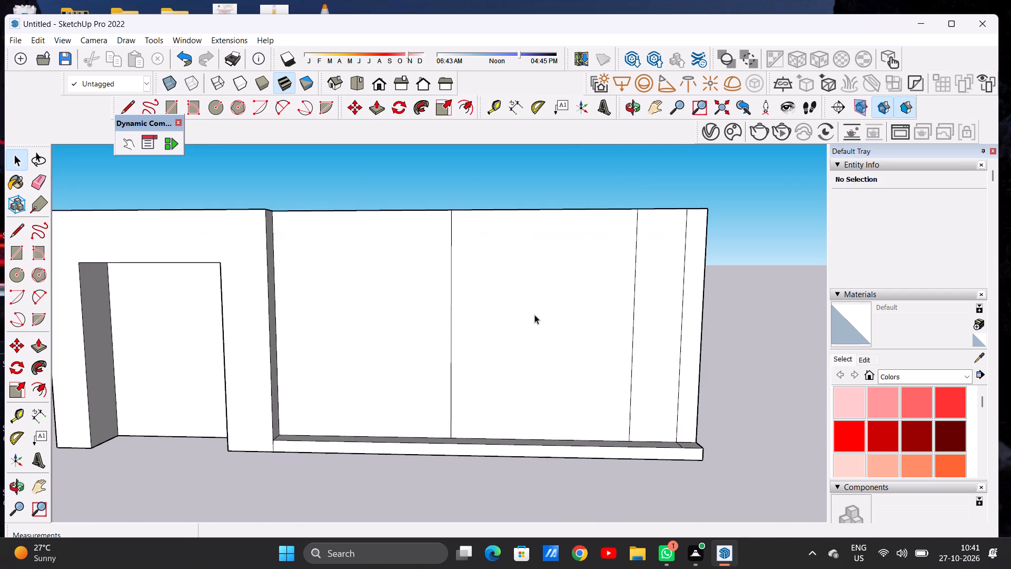
pyautogui.scroll(-7, 385, 371)
pyautogui.scroll(-4, 507, 389)
pyautogui.scroll(8, 531, 331)
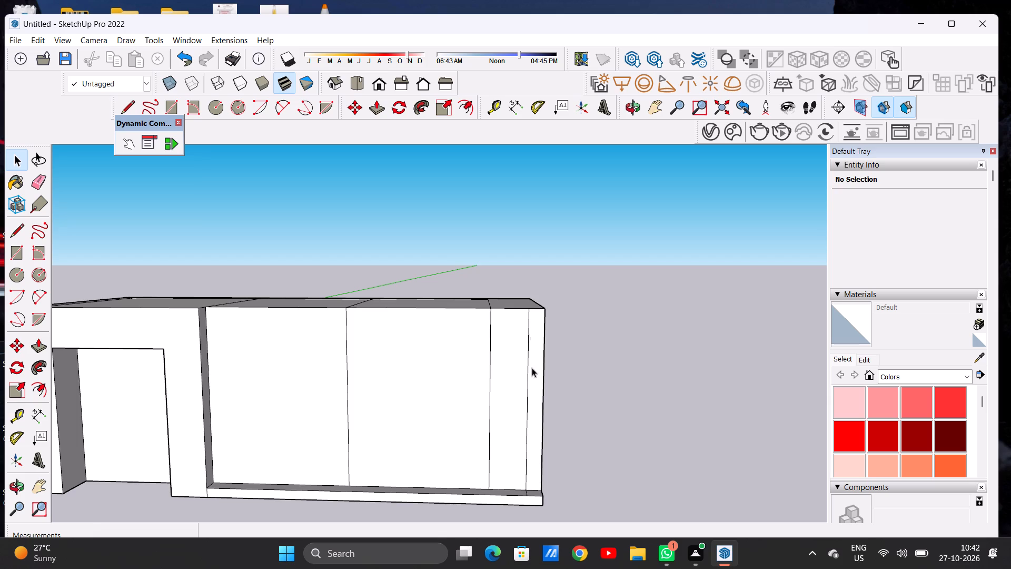
pyautogui.scroll(-4, 552, 358)
pyautogui.scroll(1, 553, 358)
pyautogui.scroll(-12, 553, 356)
pyautogui.scroll(8, 532, 340)
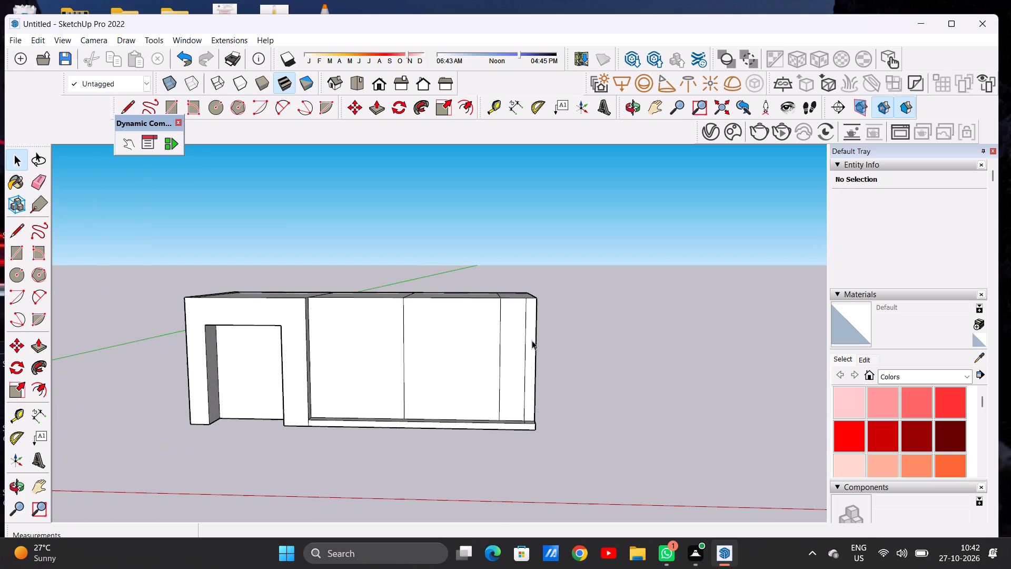
# Erase the two vertical seam lines near the right end so the right bay's front becomes one face.
pyautogui.moveTo(531, 343); pyautogui.dragTo(528, 322, button='middle')
pyautogui.scroll(4, 529, 322)
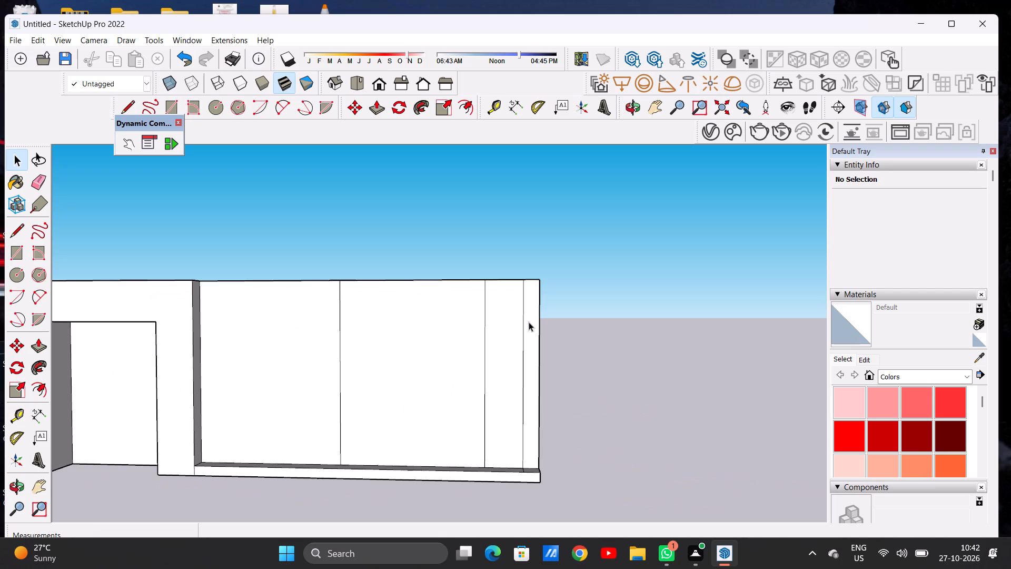
pyautogui.press('space')
pyautogui.press('e')
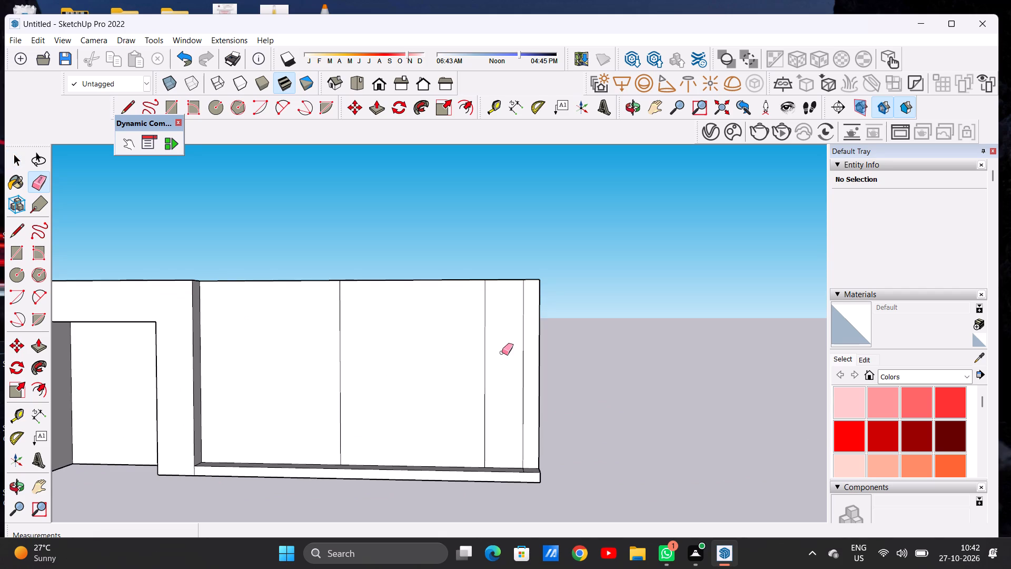
pyautogui.scroll(4, 490, 357)
pyautogui.moveTo(488, 358); pyautogui.dragTo(480, 364)
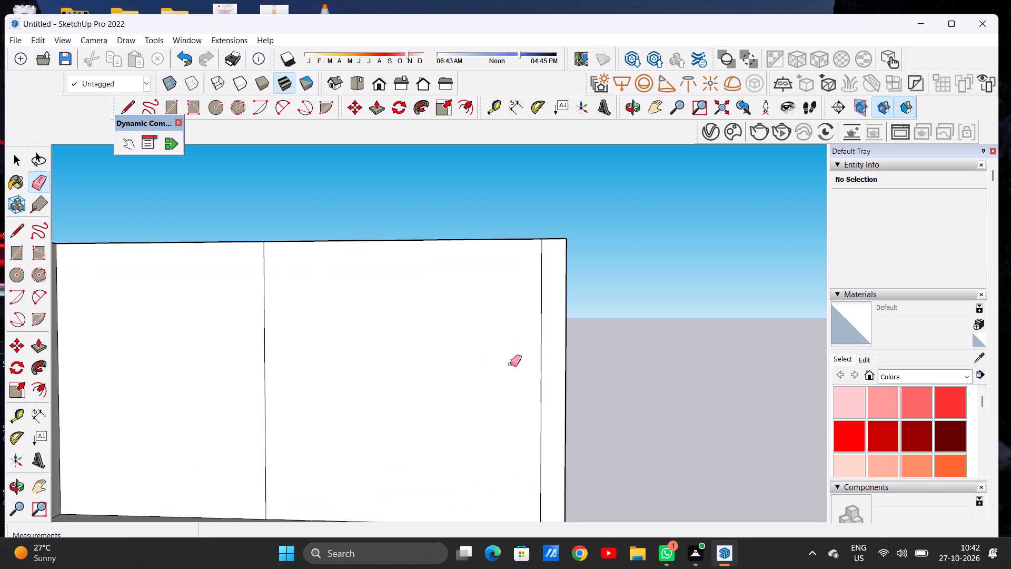
pyautogui.moveTo(544, 360); pyautogui.dragTo(523, 368)
pyautogui.scroll(-7, 518, 343)
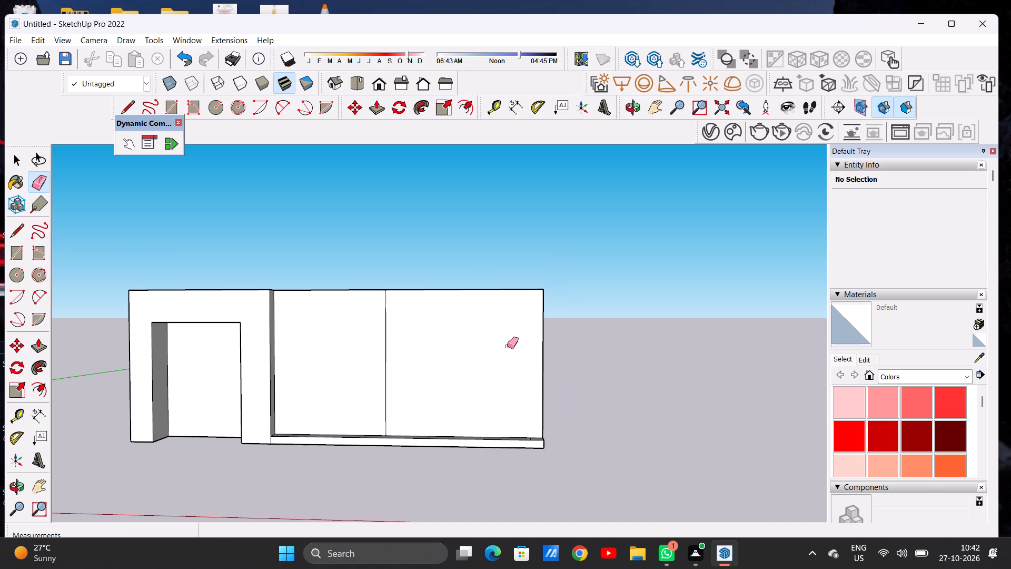
pyautogui.press('space')
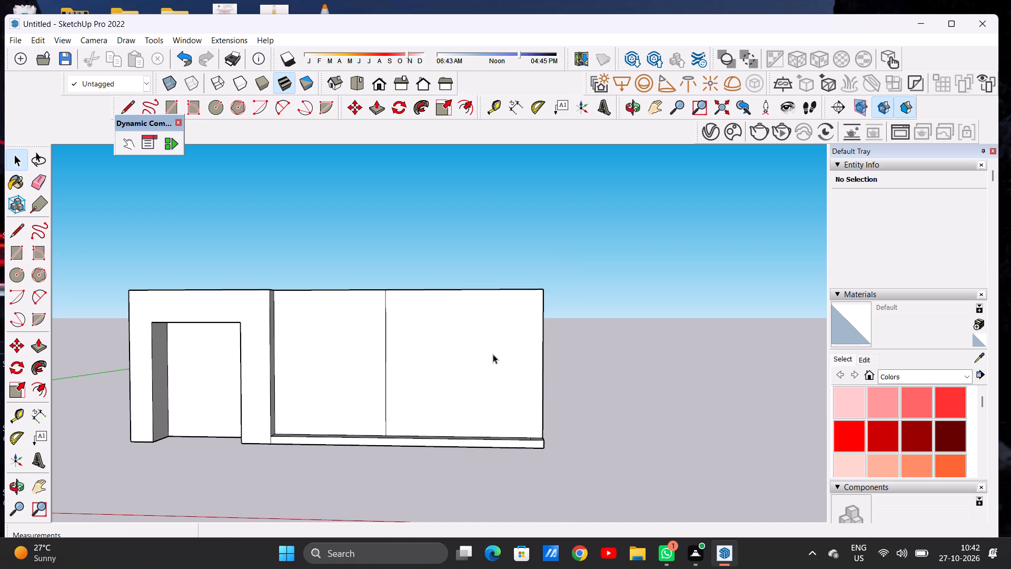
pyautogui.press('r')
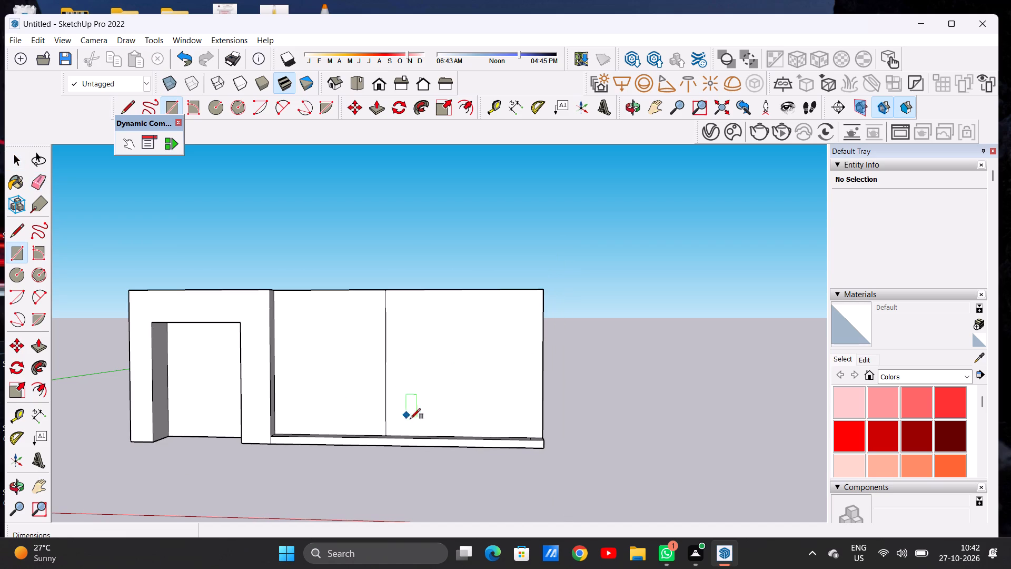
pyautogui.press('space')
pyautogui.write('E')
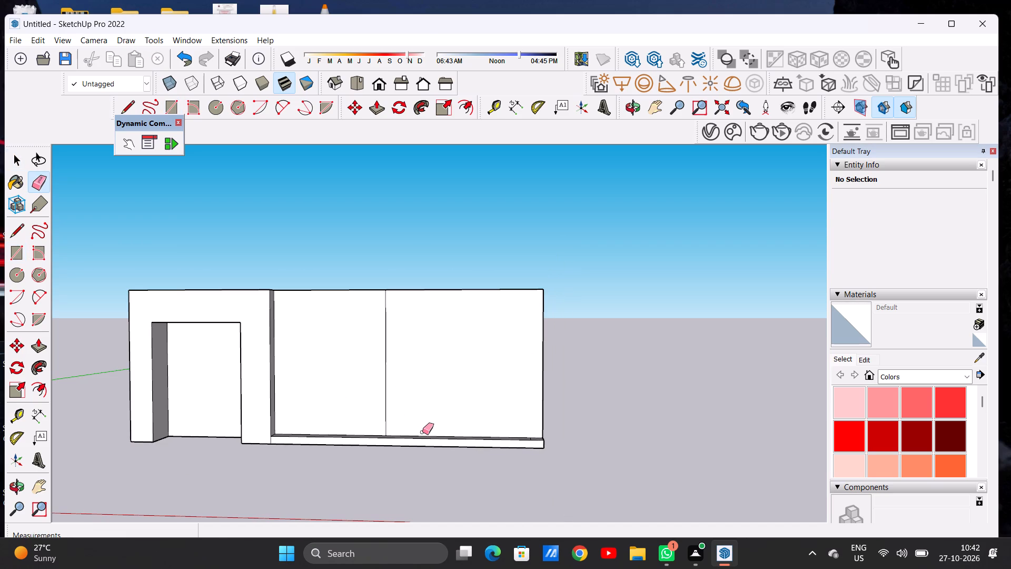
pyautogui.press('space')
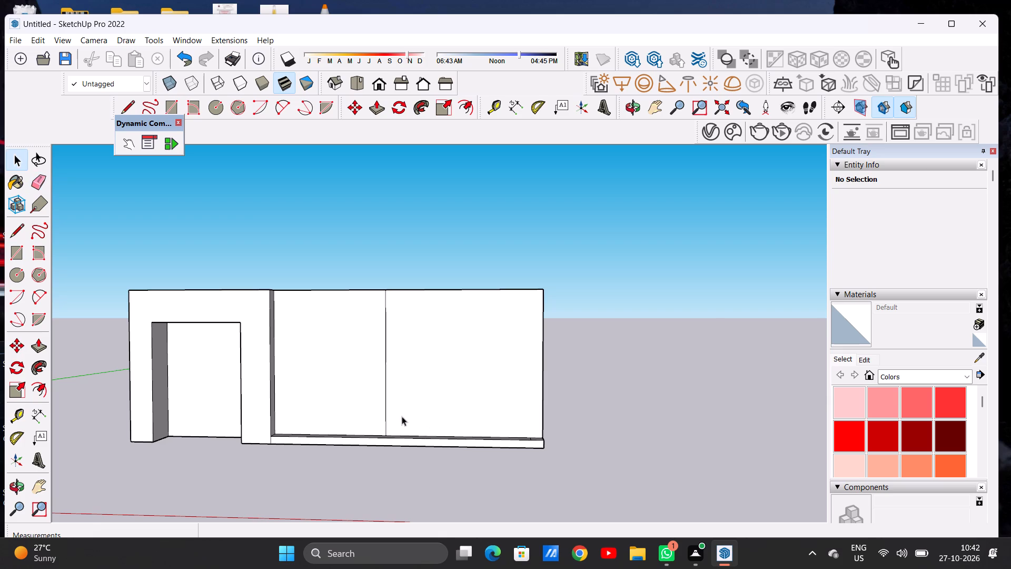
# Move the vertical seam line between the middle and right bays about 1' 10 5/8" along the front towards the right end.
pyautogui.scroll(7, 390, 413)
pyautogui.click(382, 445)
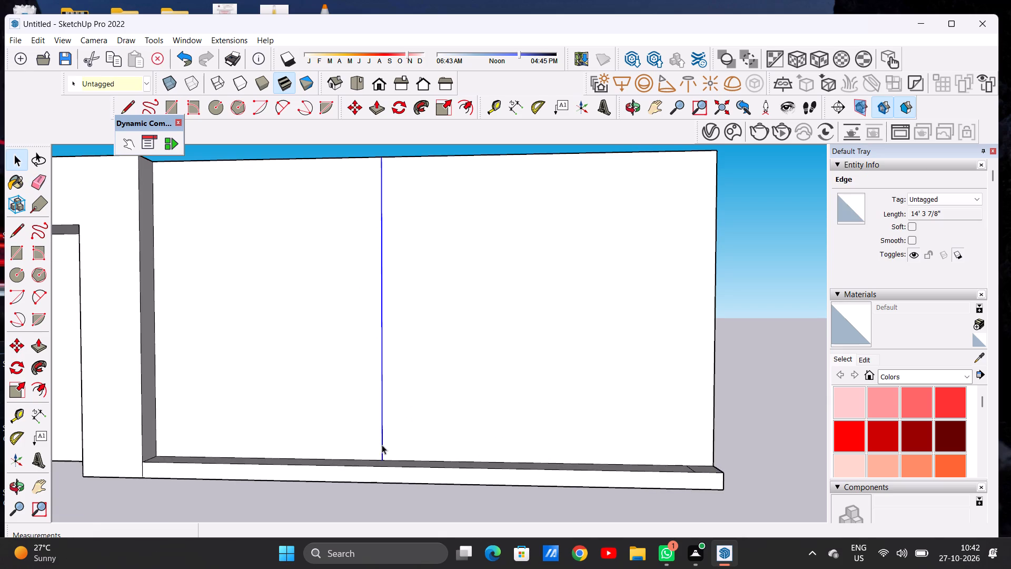
pyautogui.press('m')
pyautogui.scroll(2, 382, 449)
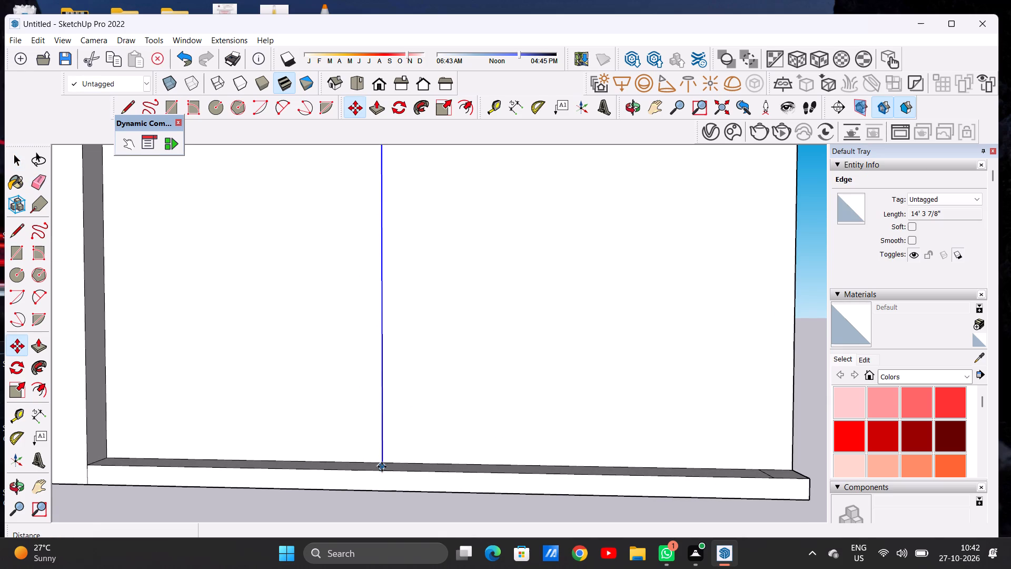
pyautogui.click(382, 465)
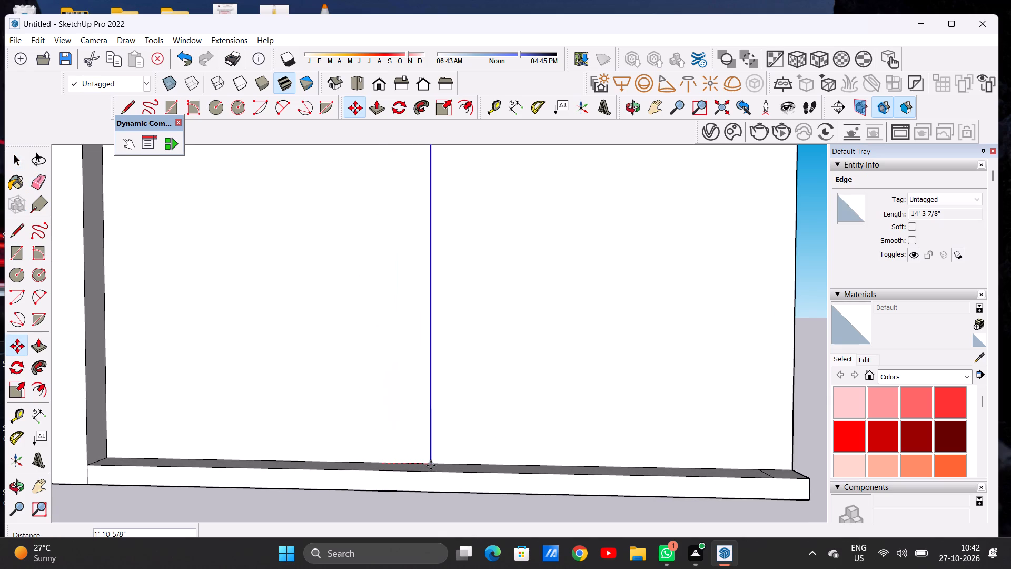
pyautogui.click(431, 465)
pyautogui.press('space')
pyautogui.scroll(-14, 424, 398)
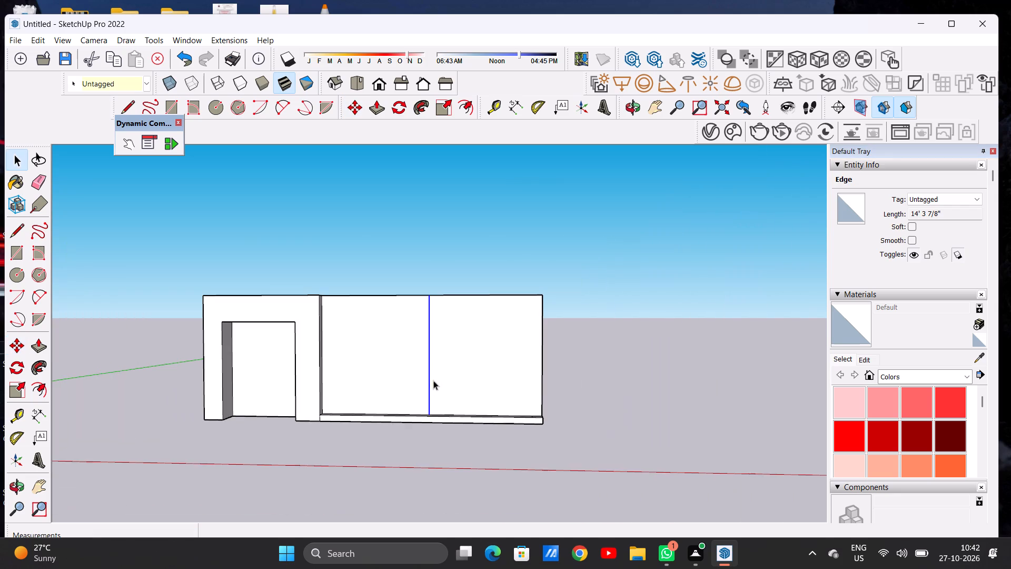
pyautogui.click(653, 326)
# Draw a rectangle about 10' 2" wide and 11' 10" high on the right bay's front face, rising from the base ledge.
pyautogui.scroll(4, 528, 346)
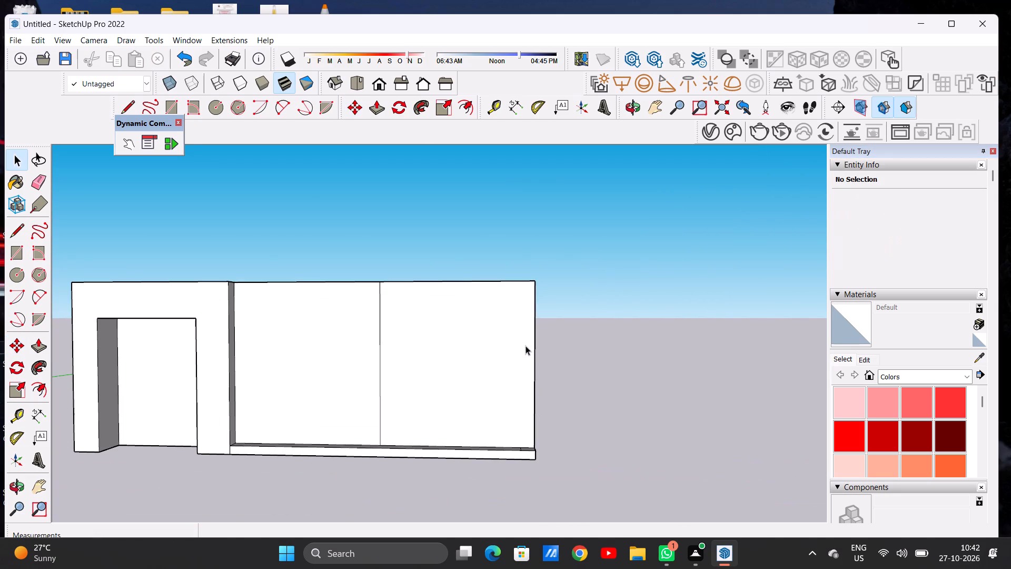
pyautogui.scroll(-5, 592, 327)
pyautogui.scroll(1, 487, 366)
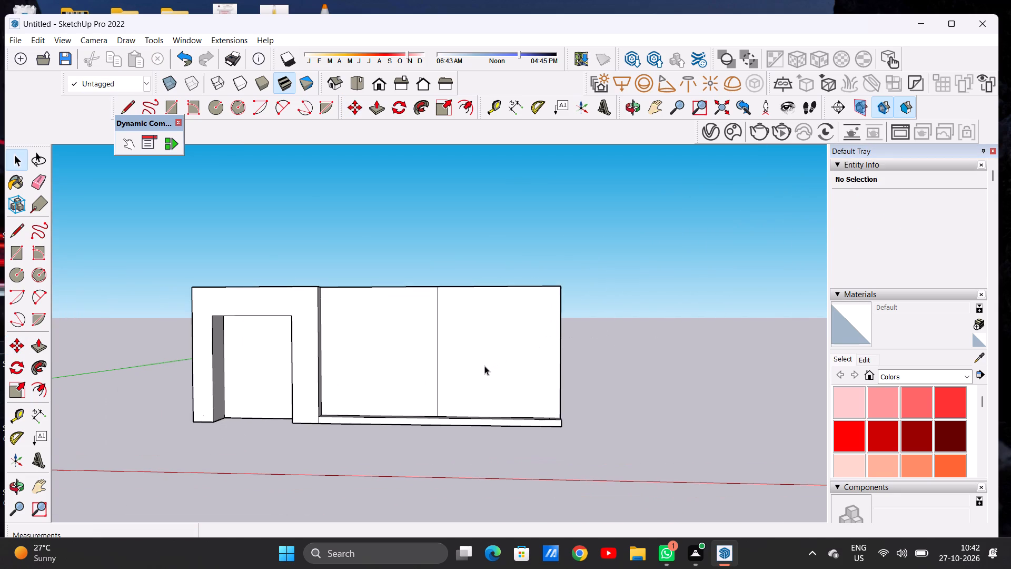
pyautogui.press('r')
pyautogui.scroll(6, 492, 381)
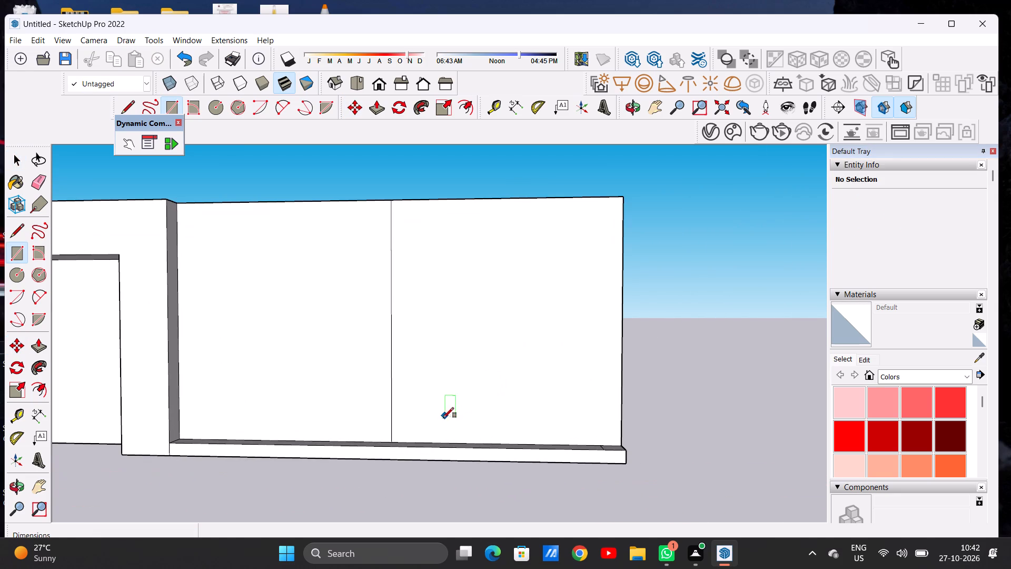
pyautogui.click(414, 442)
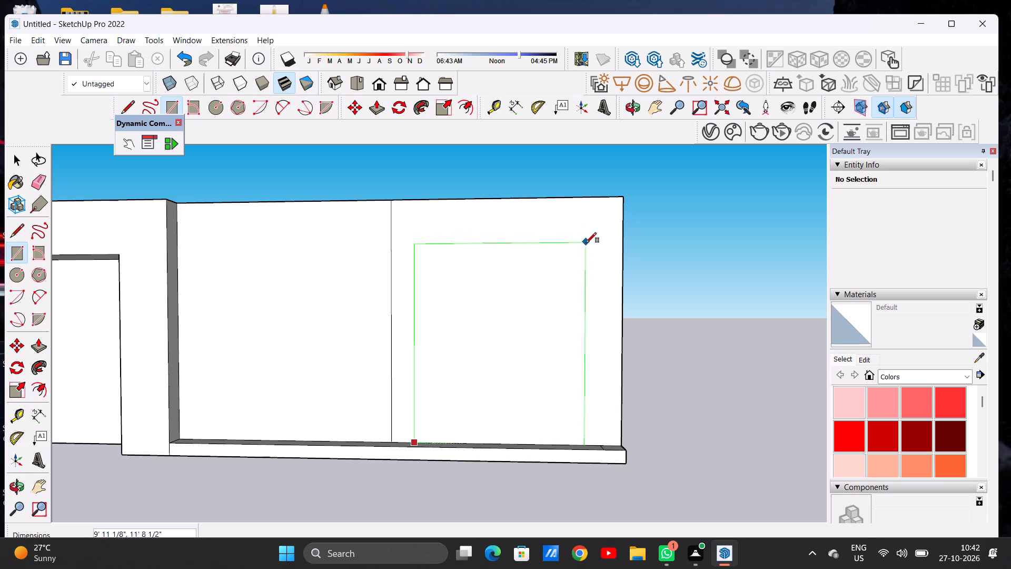
pyautogui.click(590, 241)
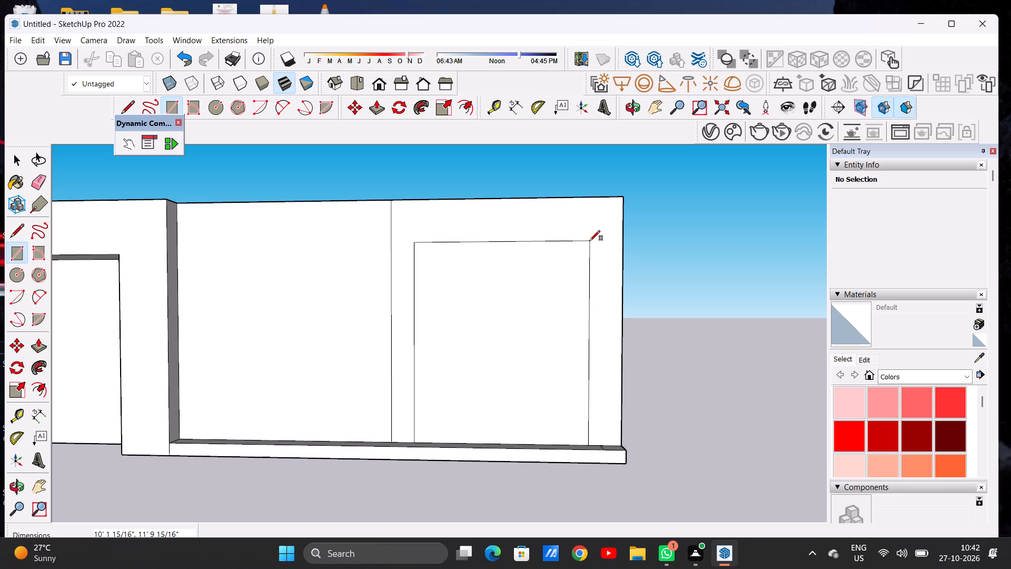
pyautogui.press('space')
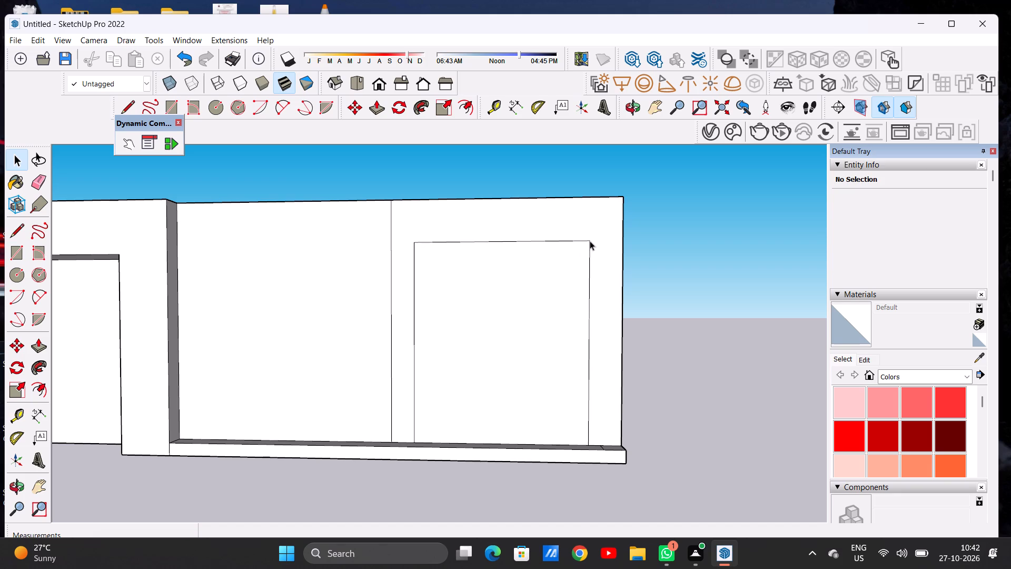
# Examine the new rectangle on the right bay's front against the left doorway, roof and right end from several angles.
pyautogui.scroll(-3, 567, 238)
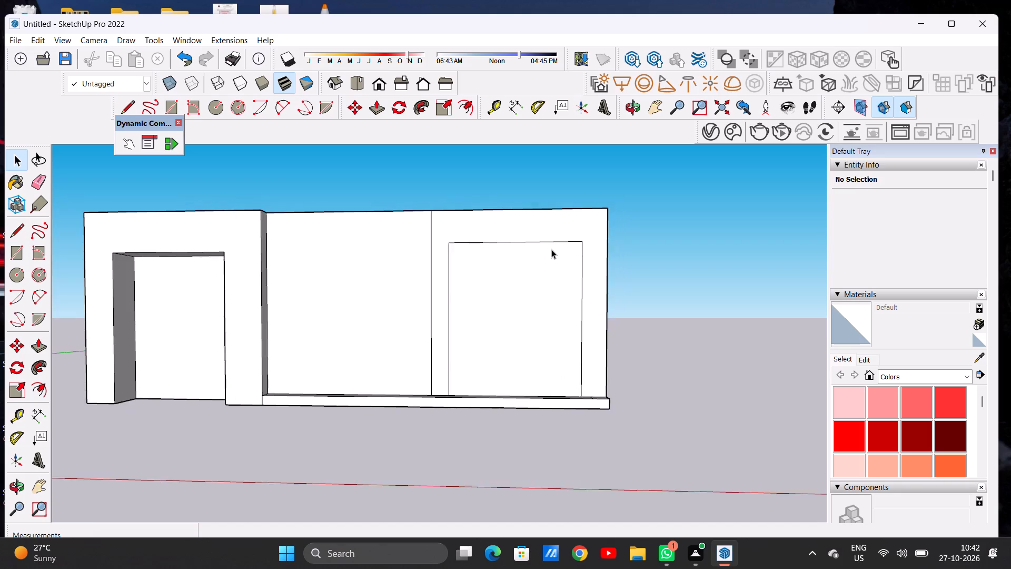
pyautogui.moveTo(550, 256); pyautogui.dragTo(528, 347, button='middle')
pyautogui.scroll(1, 534, 304)
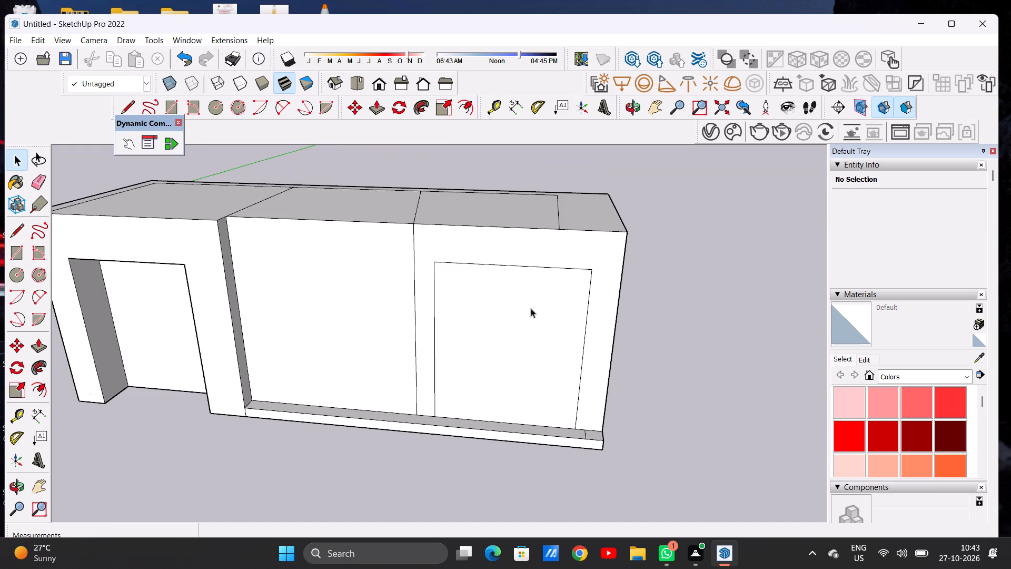
pyautogui.scroll(-9, 516, 302)
pyautogui.moveTo(575, 310); pyautogui.dragTo(569, 267, button='middle')
pyautogui.scroll(1, 544, 281)
pyautogui.scroll(-1, 544, 281)
pyautogui.scroll(4, 544, 281)
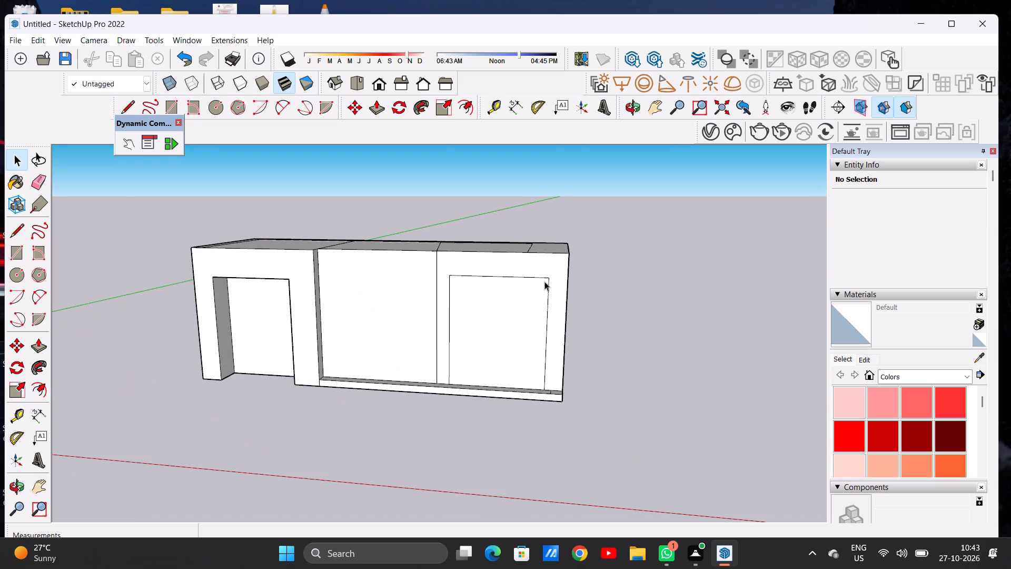
pyautogui.moveTo(525, 301); pyautogui.dragTo(476, 340, button='middle')
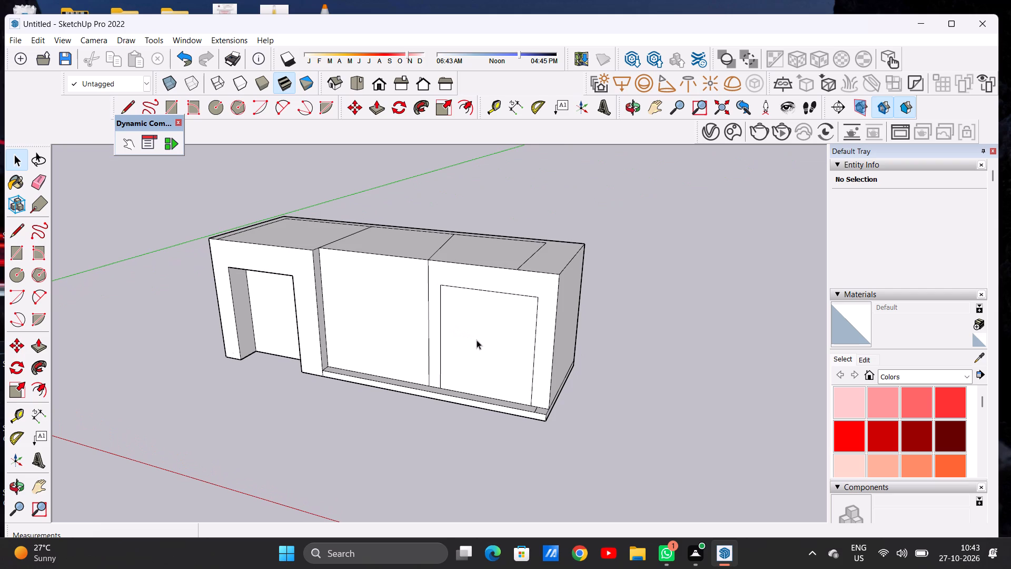
pyautogui.scroll(-3, 477, 340)
pyautogui.scroll(-4, 522, 296)
pyautogui.moveTo(470, 333); pyautogui.dragTo(512, 322, button='middle')
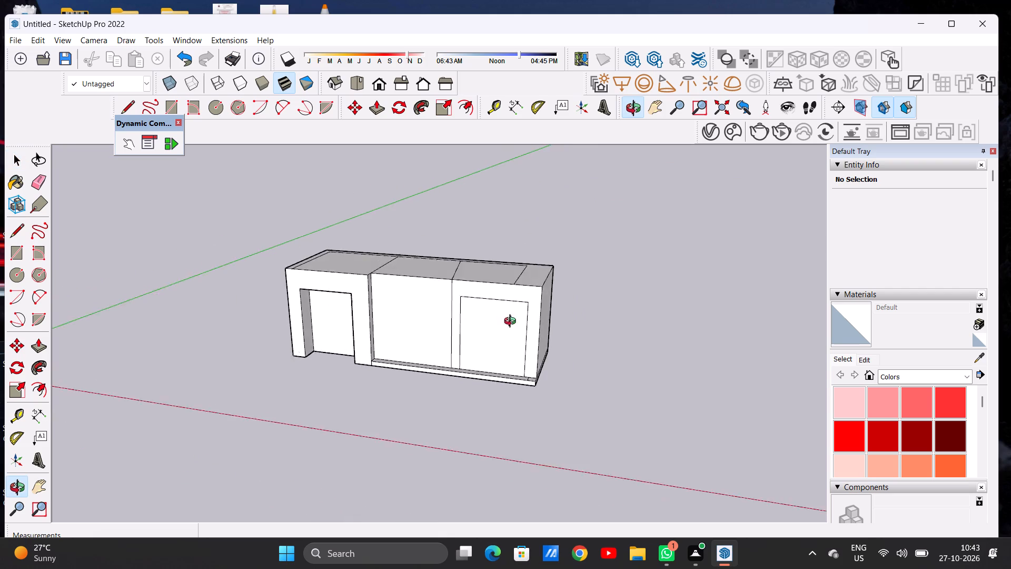
pyautogui.moveTo(512, 322); pyautogui.dragTo(568, 290, button='middle')
pyautogui.scroll(5, 531, 309)
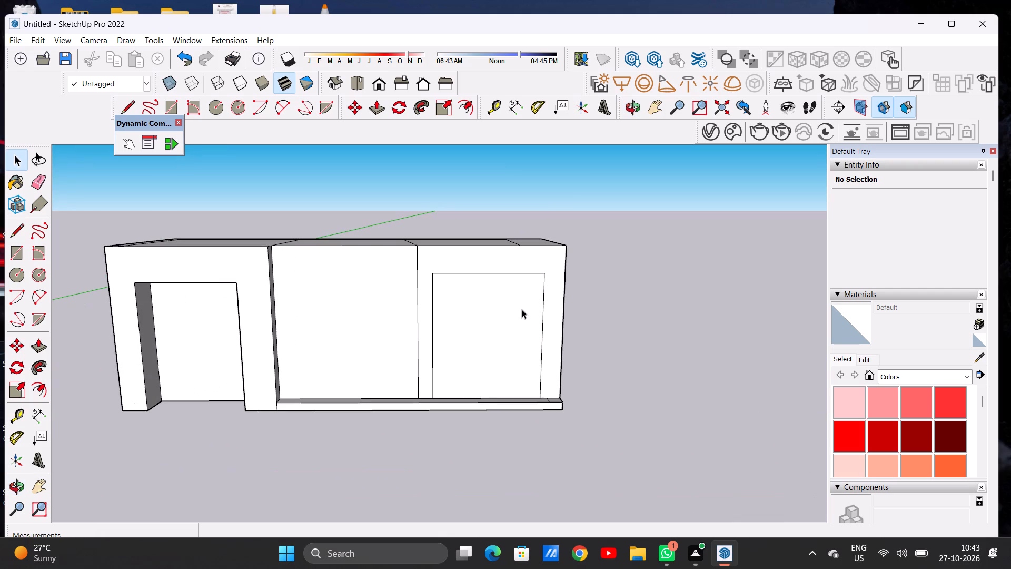
pyautogui.moveTo(529, 325); pyautogui.dragTo(504, 321, button='middle')
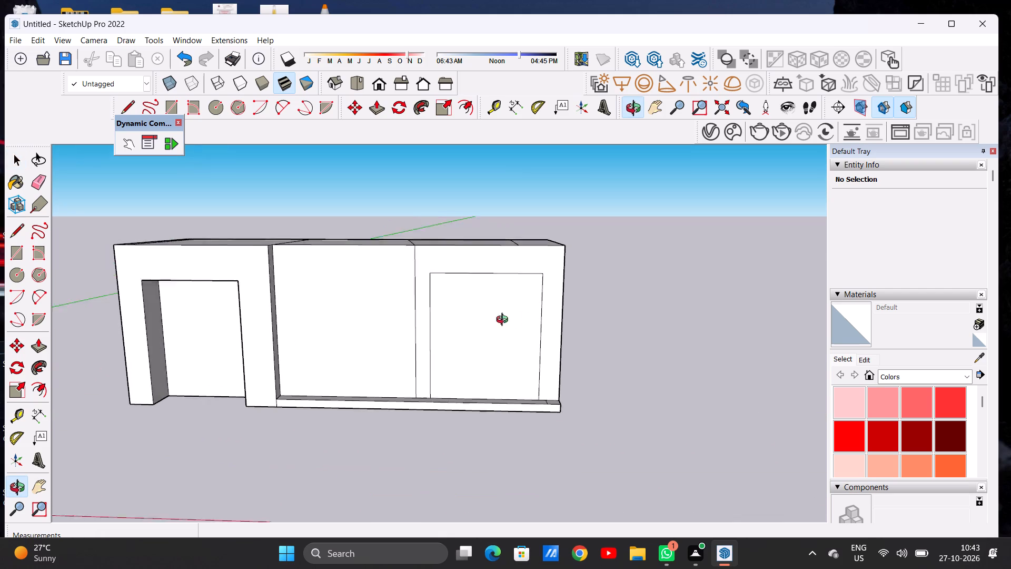
pyautogui.moveTo(504, 321); pyautogui.dragTo(444, 369, button='middle')
# Push/Pull the rectangle on the right bay's front inward to form a recessed opening above the base ledge.
pyautogui.scroll(7, 489, 308)
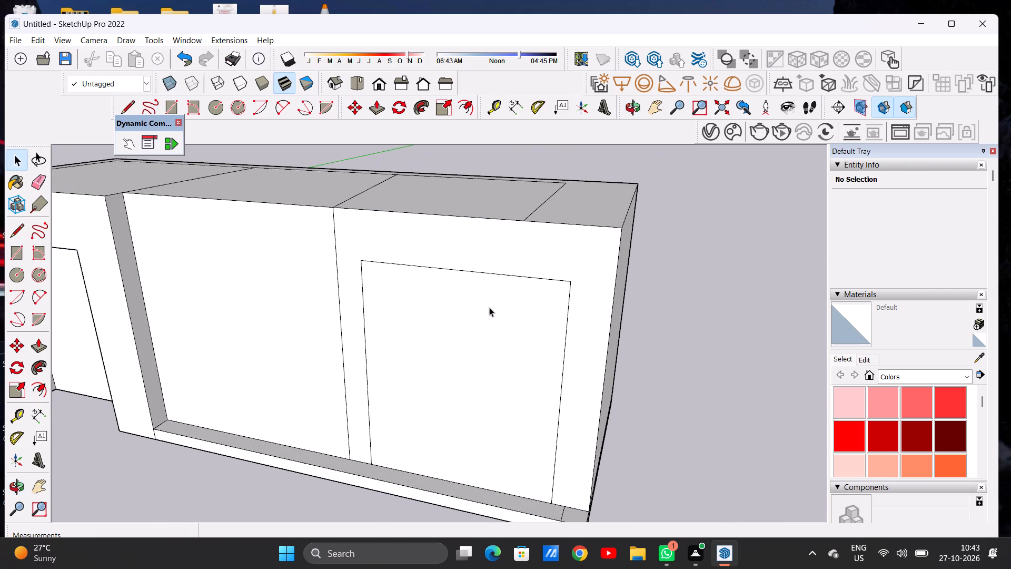
pyautogui.press('p')
pyautogui.scroll(-5, 475, 315)
pyautogui.moveTo(427, 337); pyautogui.dragTo(561, 303, button='middle')
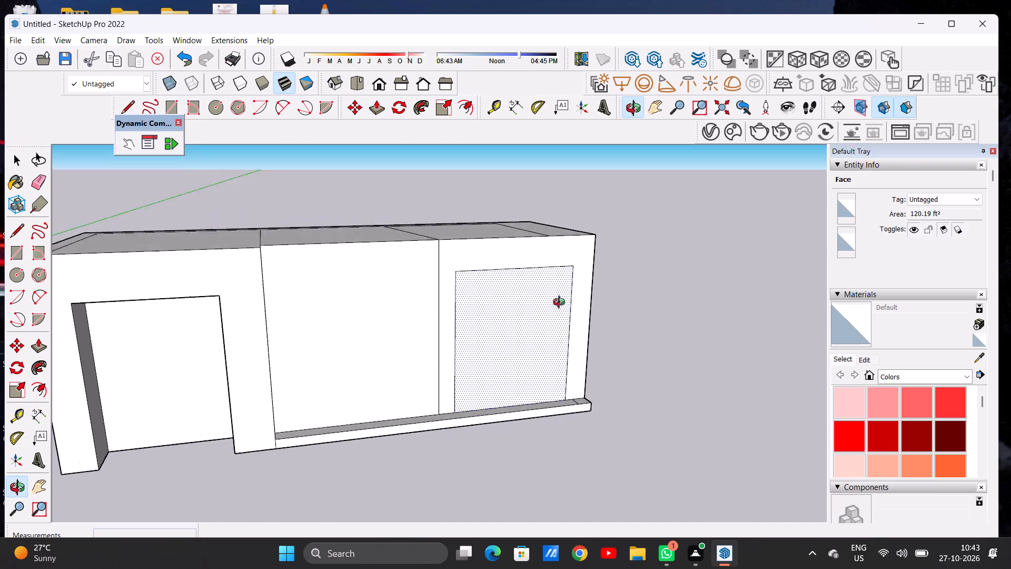
pyautogui.moveTo(561, 303); pyautogui.dragTo(470, 350, button='middle')
pyautogui.scroll(5, 482, 335)
pyautogui.click(482, 335)
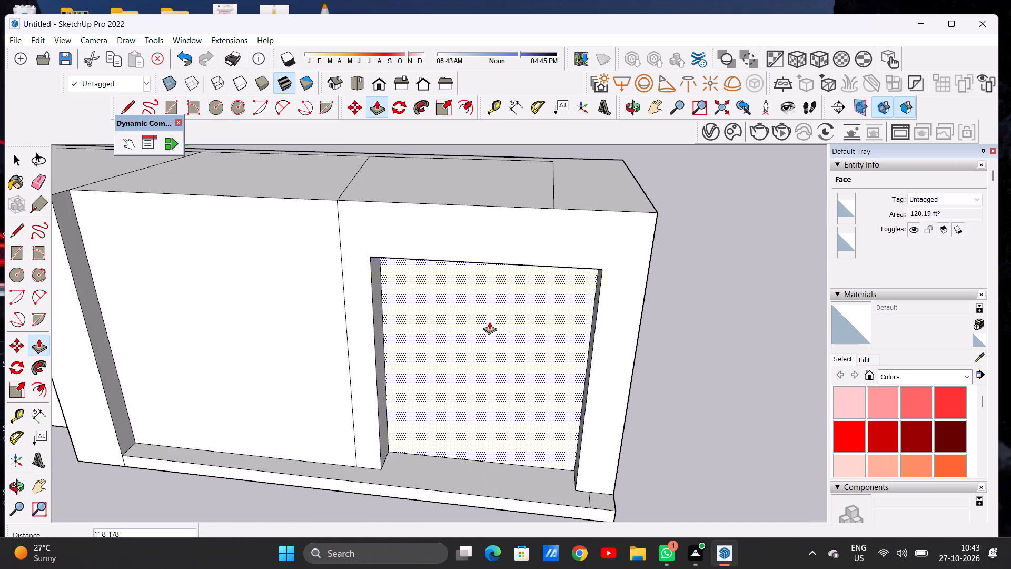
pyautogui.click(492, 316)
pyautogui.press('space')
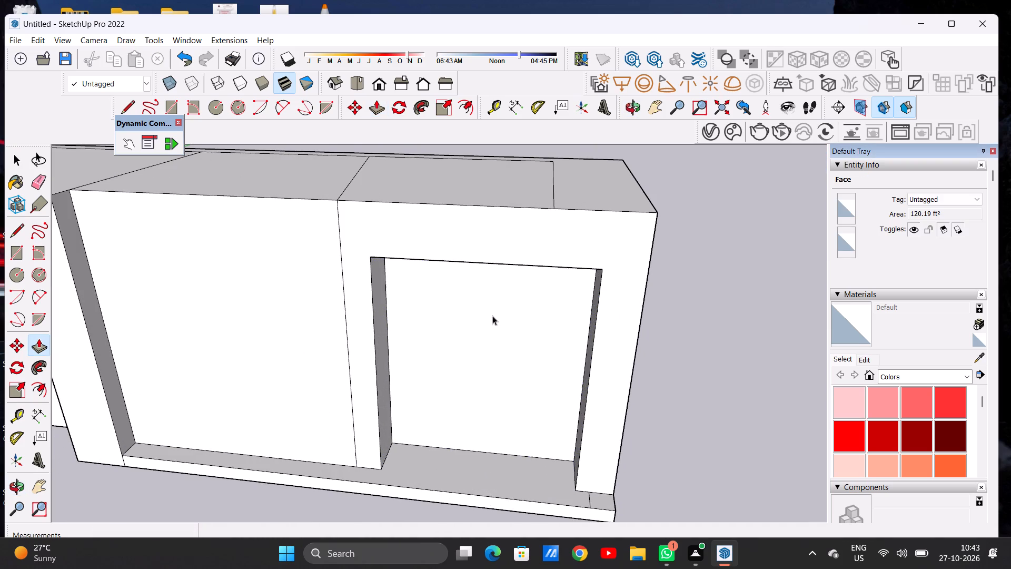
# Examine the whole front with the left doorway, plain middle bay and recessed right opening.
pyautogui.scroll(-13, 494, 314)
pyautogui.moveTo(423, 354); pyautogui.dragTo(449, 269, button='middle')
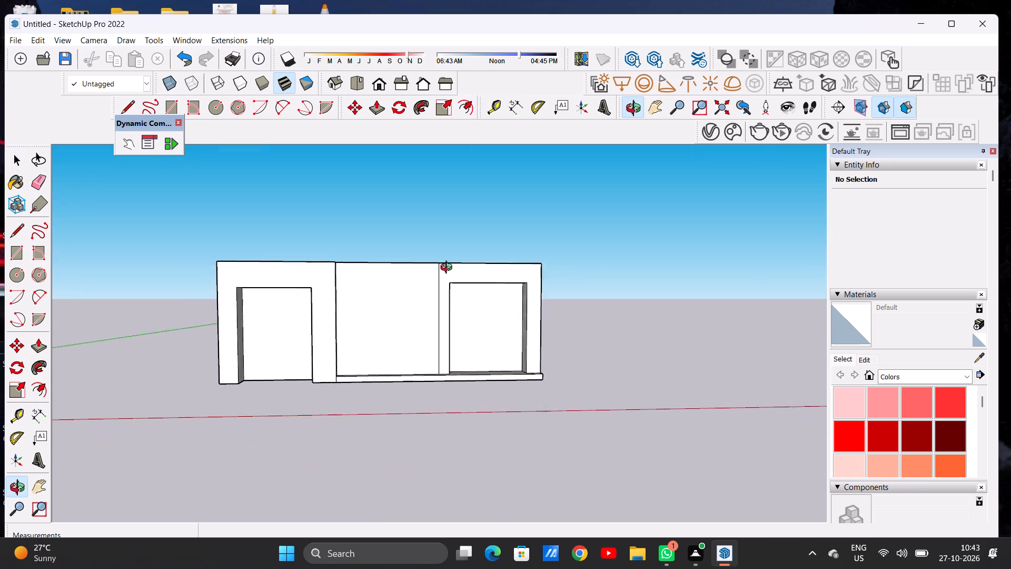
pyautogui.moveTo(449, 269); pyautogui.dragTo(438, 286, button='middle')
pyautogui.scroll(-5, 493, 335)
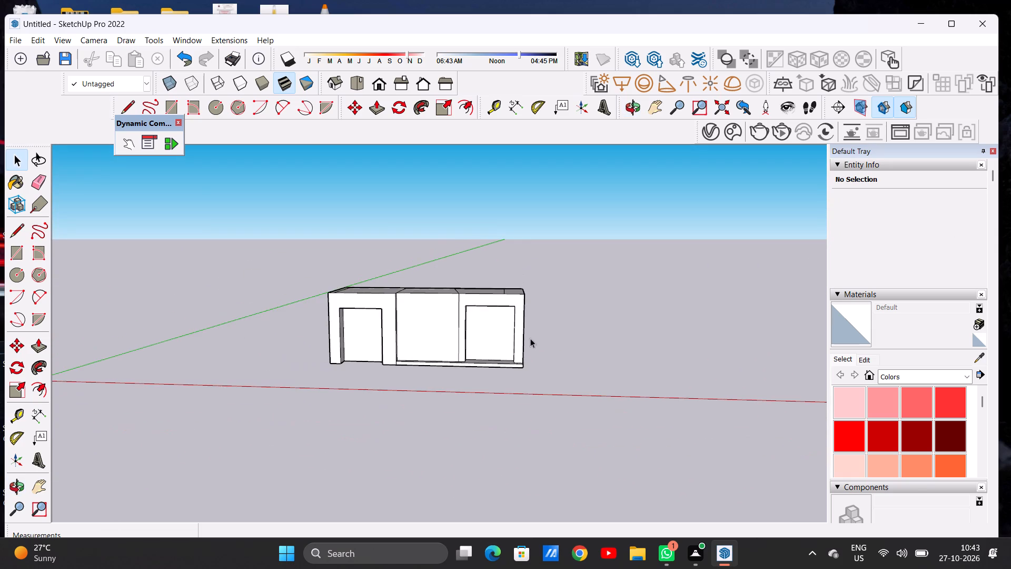
pyautogui.scroll(8, 412, 320)
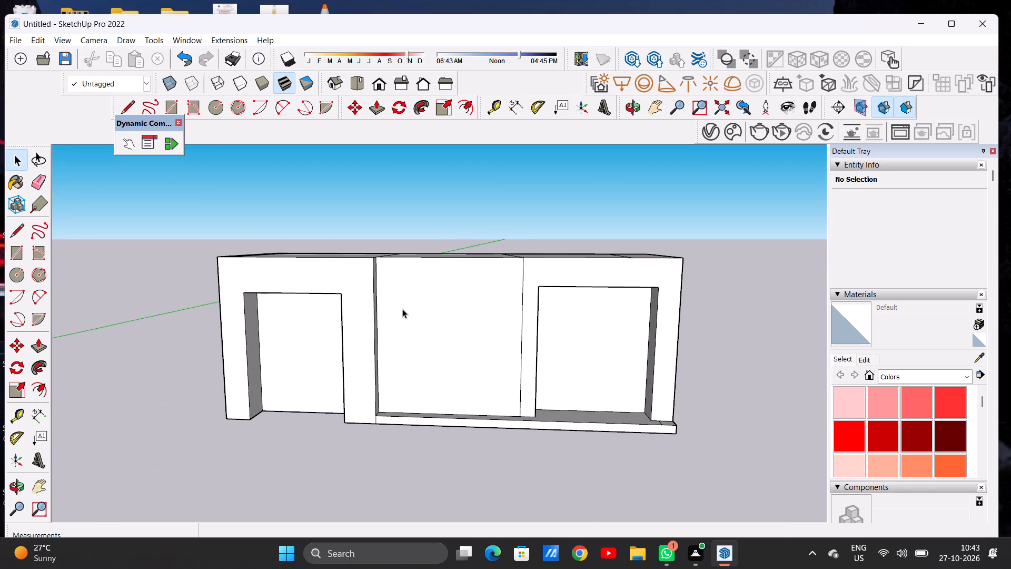
pyautogui.moveTo(478, 320); pyautogui.dragTo(489, 298, button='middle')
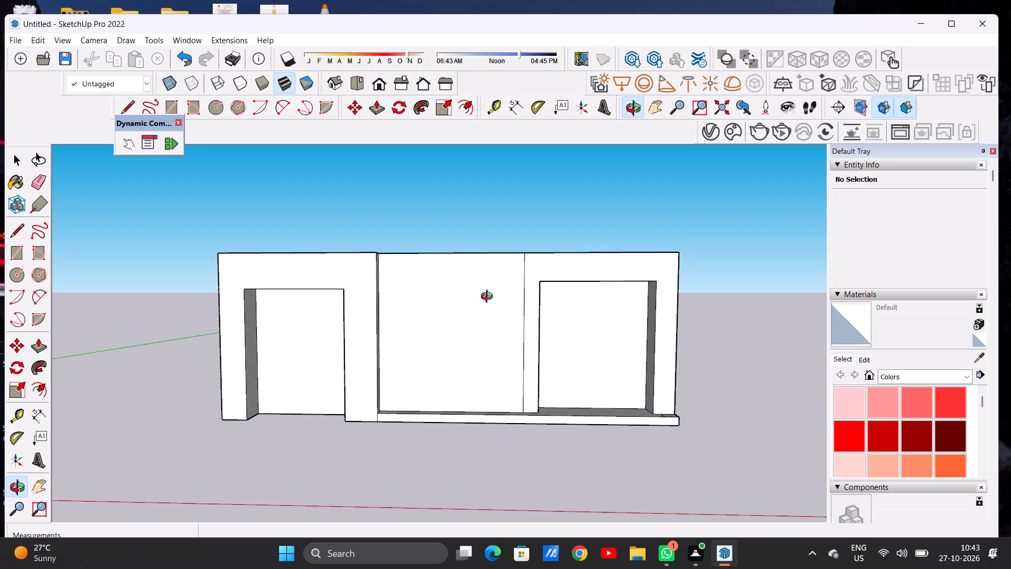
pyautogui.moveTo(489, 298); pyautogui.dragTo(501, 295, button='middle')
pyautogui.moveTo(500, 295); pyautogui.dragTo(492, 295, button='middle')
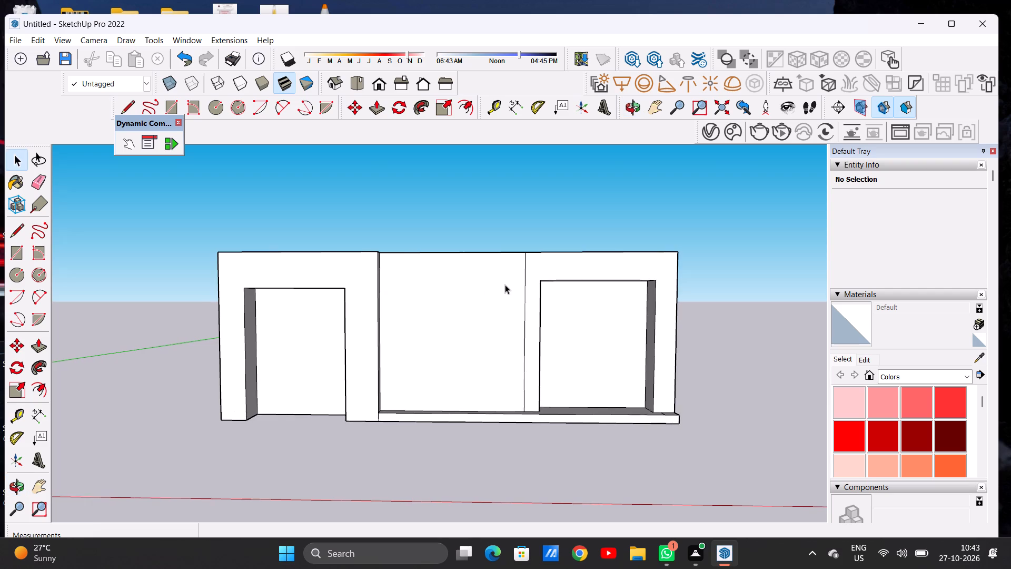
pyautogui.scroll(2, 510, 283)
pyautogui.scroll(-1, 510, 283)
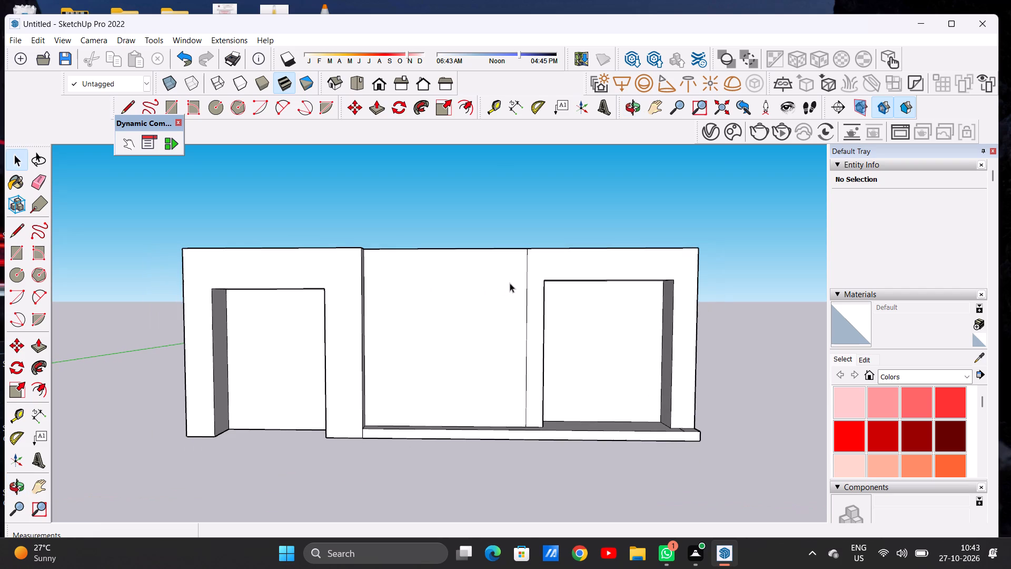
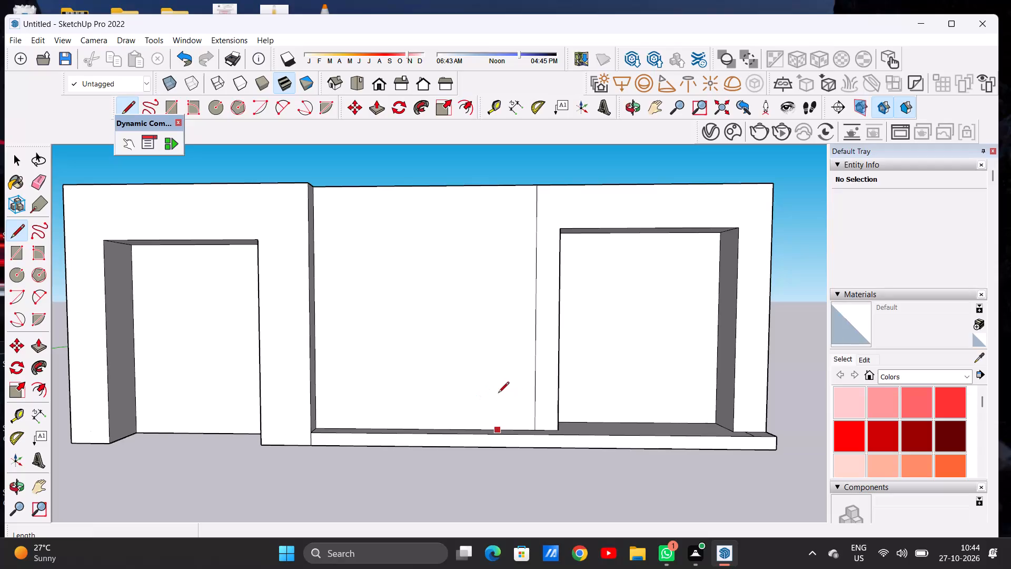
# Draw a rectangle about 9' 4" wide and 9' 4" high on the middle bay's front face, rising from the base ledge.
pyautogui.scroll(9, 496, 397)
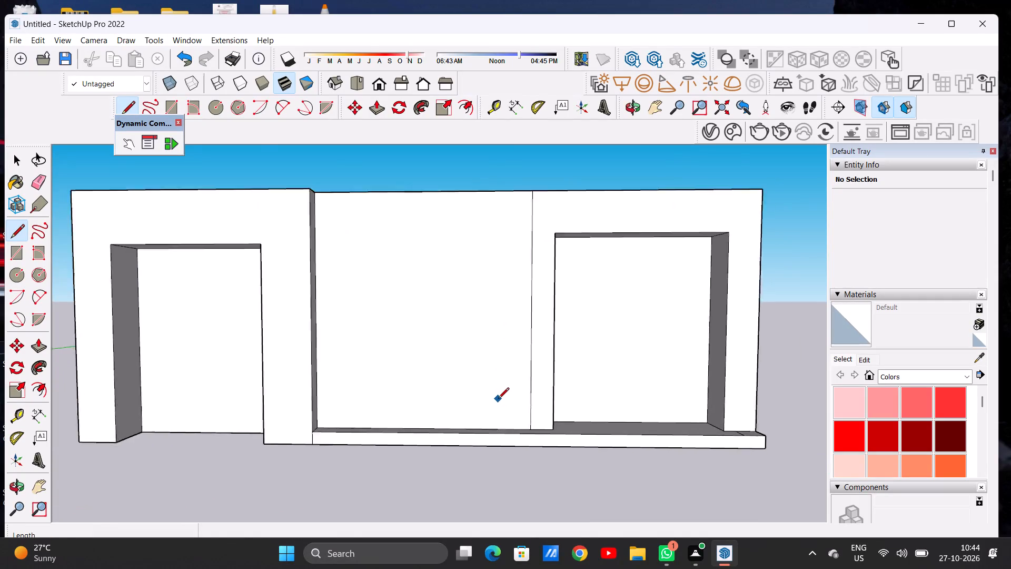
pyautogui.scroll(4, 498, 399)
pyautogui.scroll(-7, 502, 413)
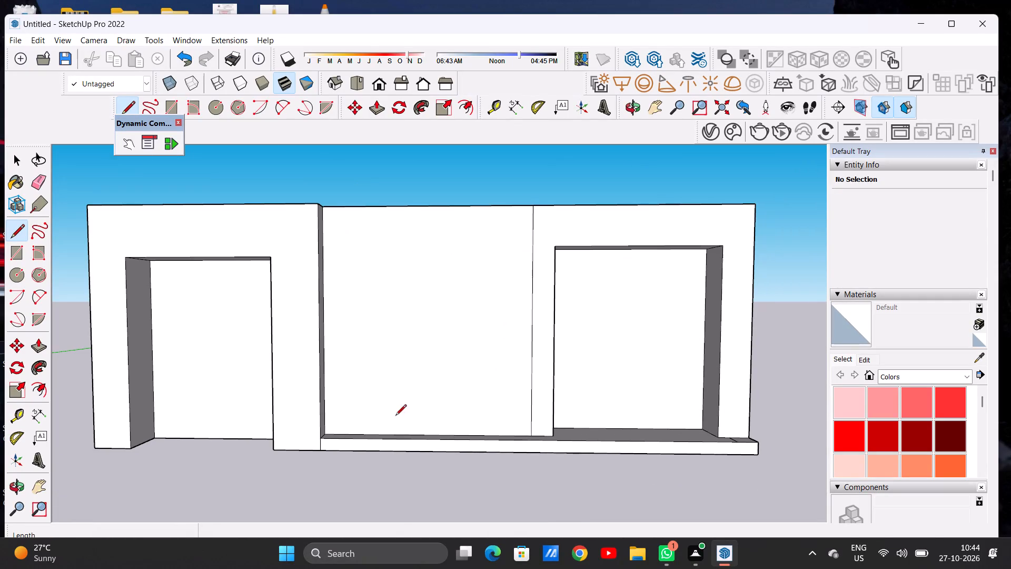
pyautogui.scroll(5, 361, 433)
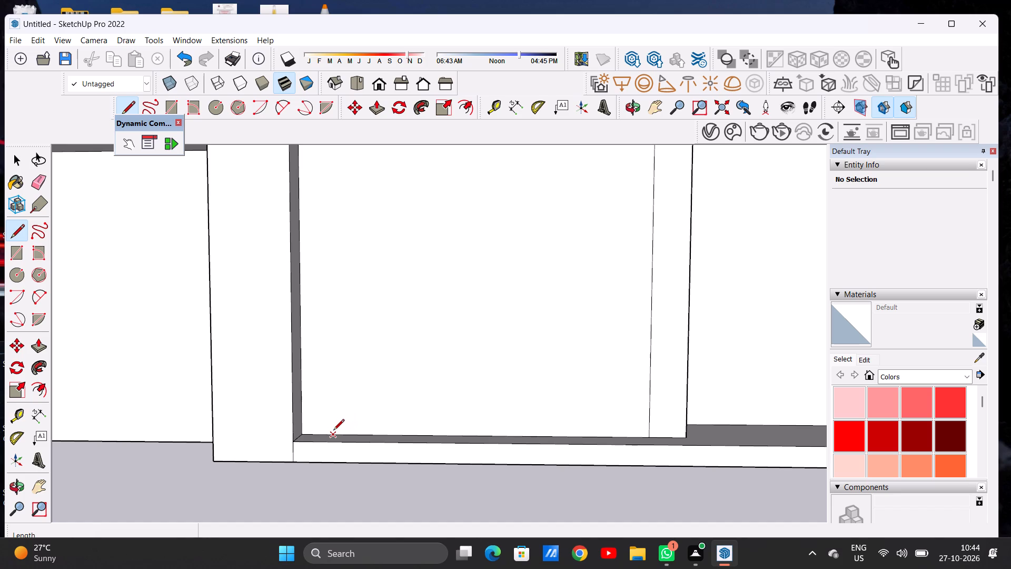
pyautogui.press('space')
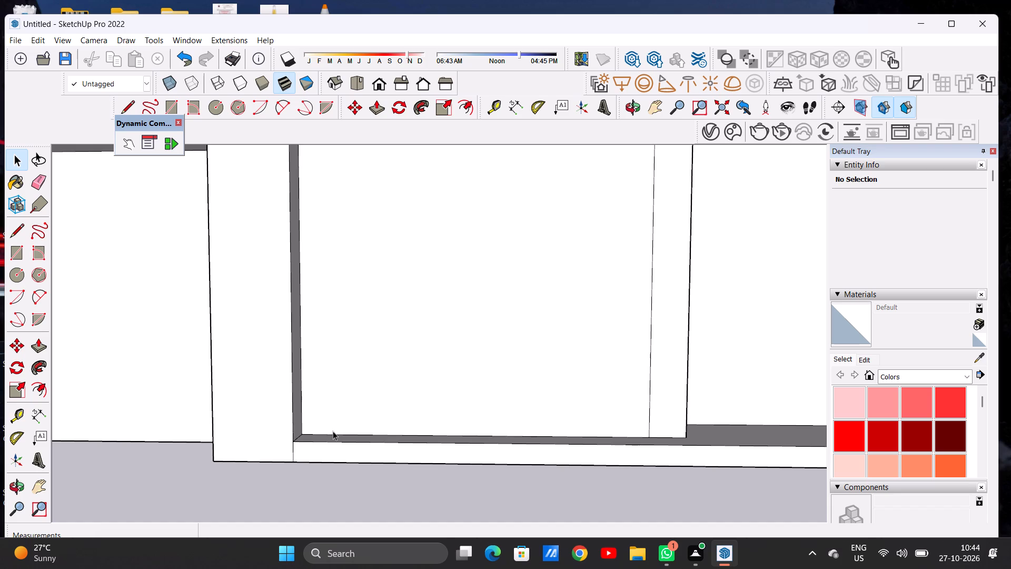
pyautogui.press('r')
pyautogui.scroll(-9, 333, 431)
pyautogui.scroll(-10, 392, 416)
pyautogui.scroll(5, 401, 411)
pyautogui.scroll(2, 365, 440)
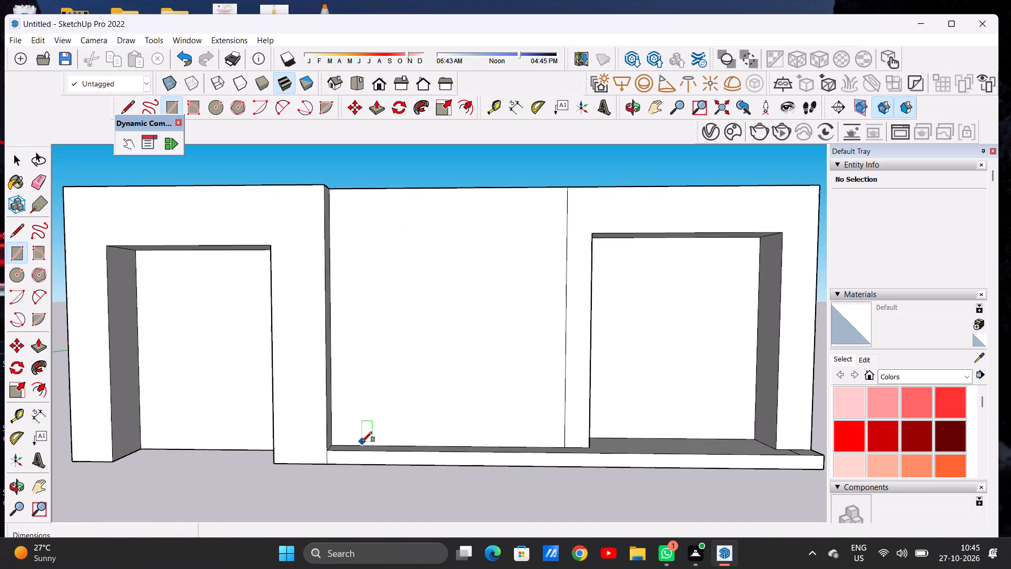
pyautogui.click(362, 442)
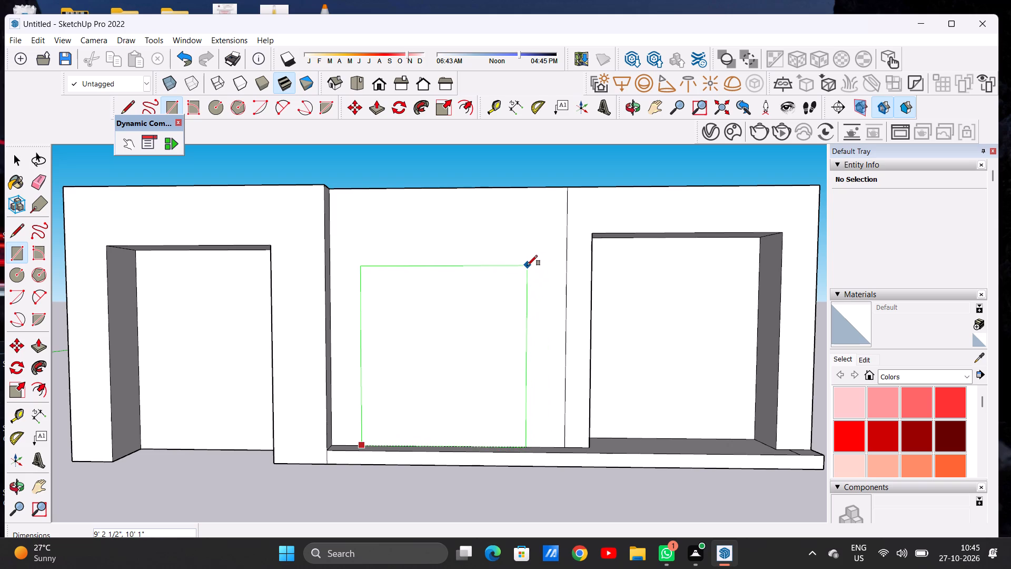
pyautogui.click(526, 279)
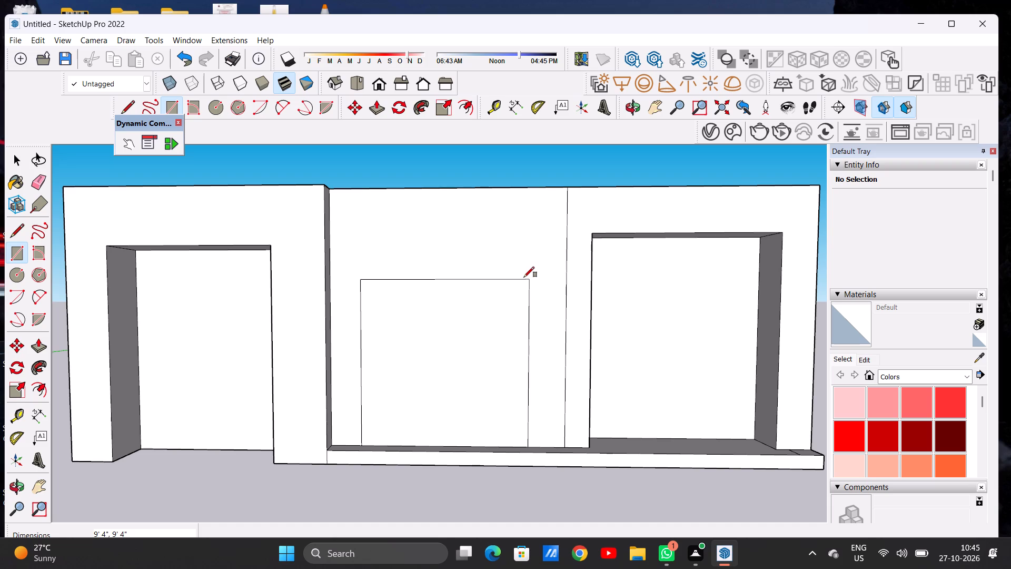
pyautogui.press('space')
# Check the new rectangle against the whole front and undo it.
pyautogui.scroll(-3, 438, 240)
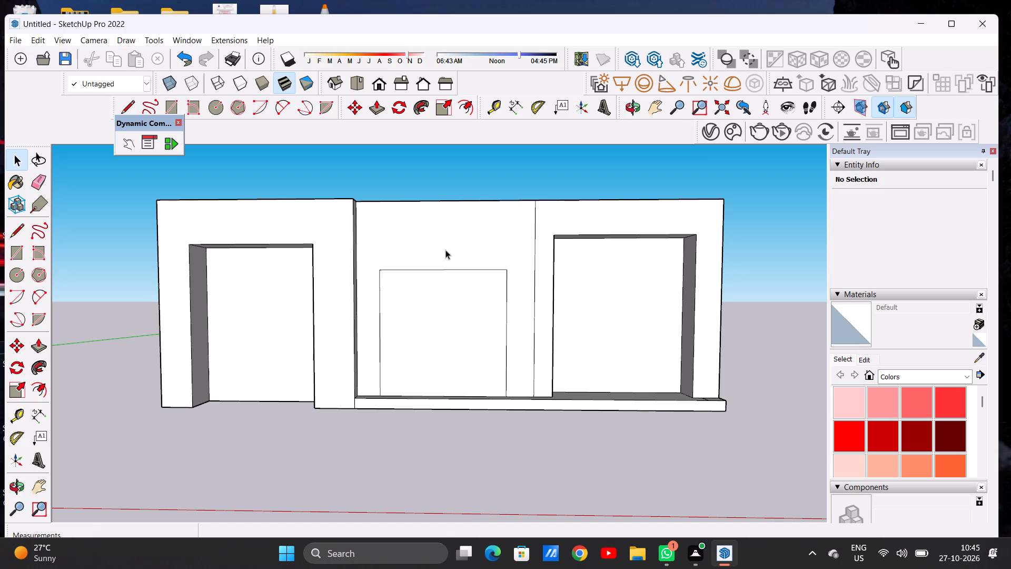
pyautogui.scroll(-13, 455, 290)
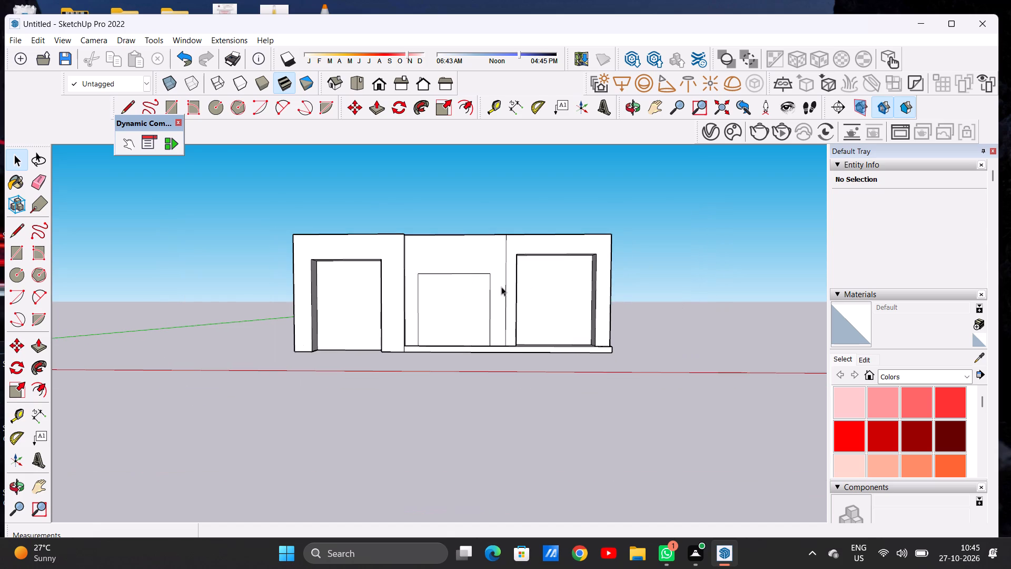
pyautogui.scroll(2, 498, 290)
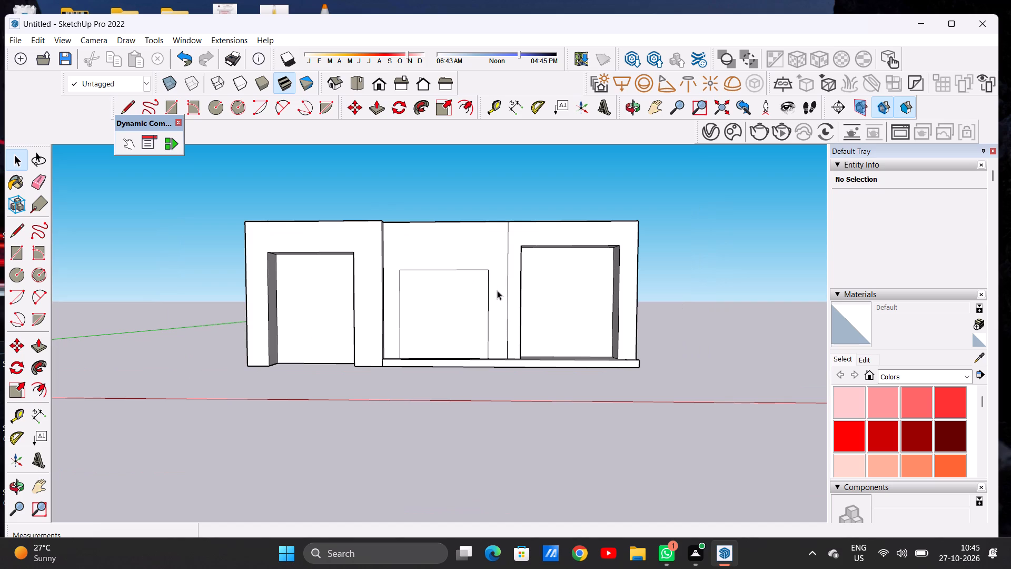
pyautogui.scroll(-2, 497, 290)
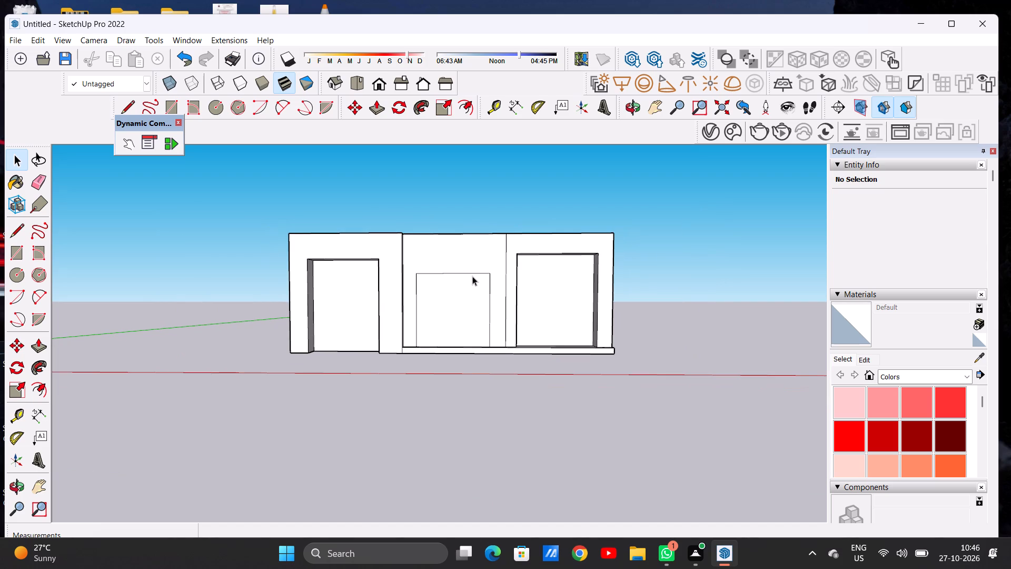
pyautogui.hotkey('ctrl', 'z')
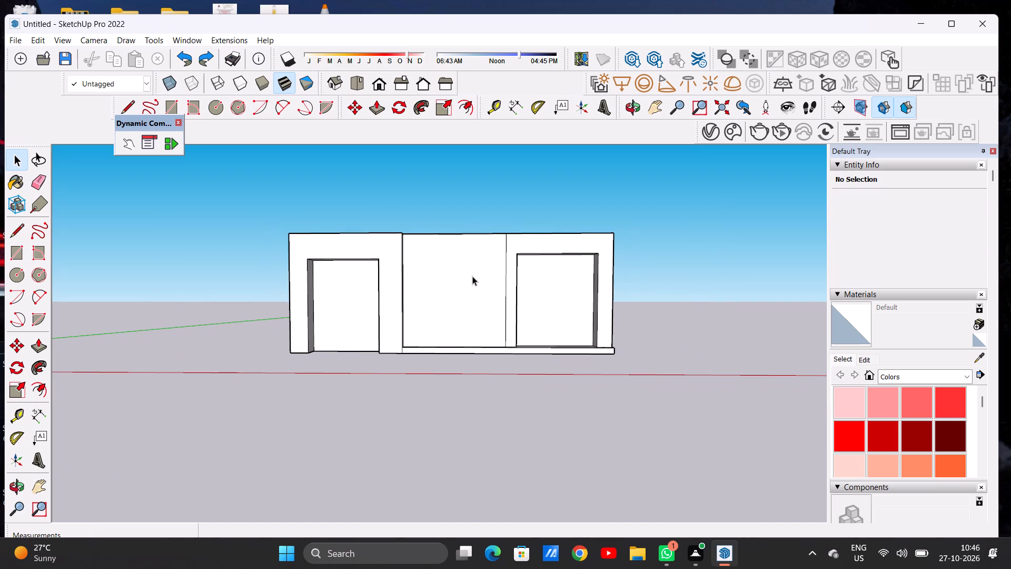
# Draw two vertical lines about 14' 4" long near the middle bay's left and right edges, from the roof edge down to the base ledge.
pyautogui.press('l')
pyautogui.scroll(3, 441, 273)
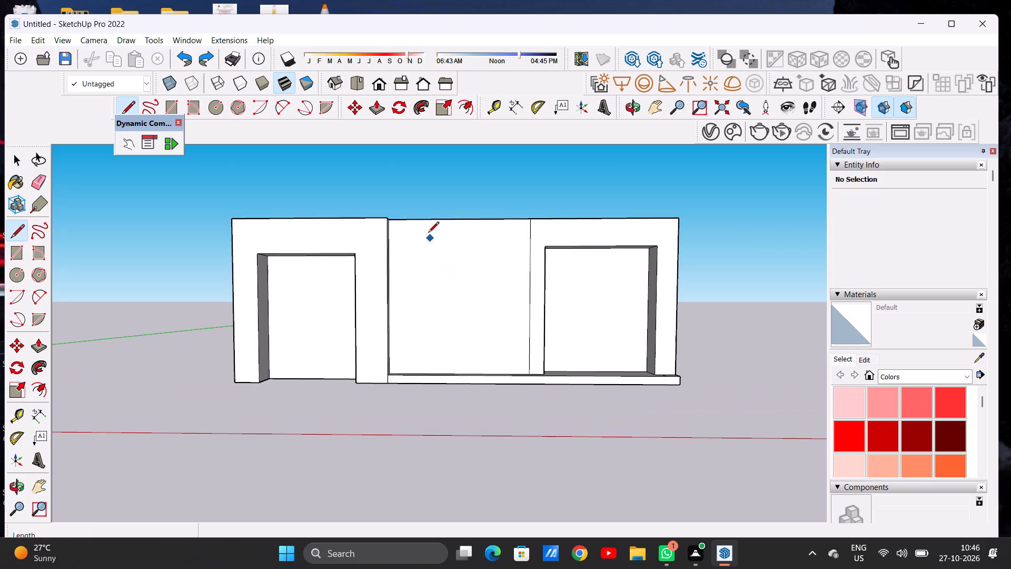
pyautogui.click(405, 220)
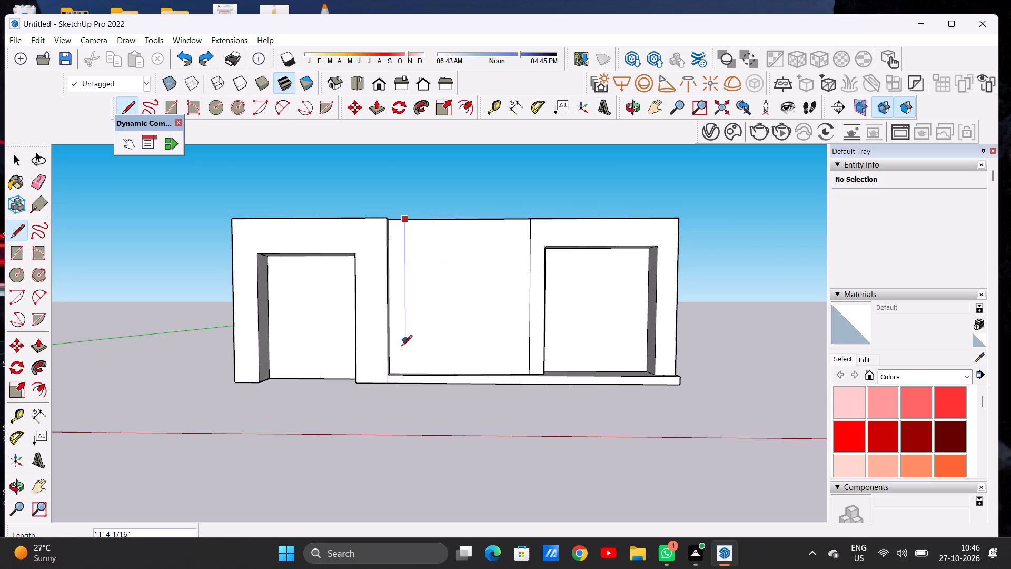
pyautogui.moveTo(415, 361); pyautogui.dragTo(408, 390, button='middle')
pyautogui.scroll(4, 413, 368)
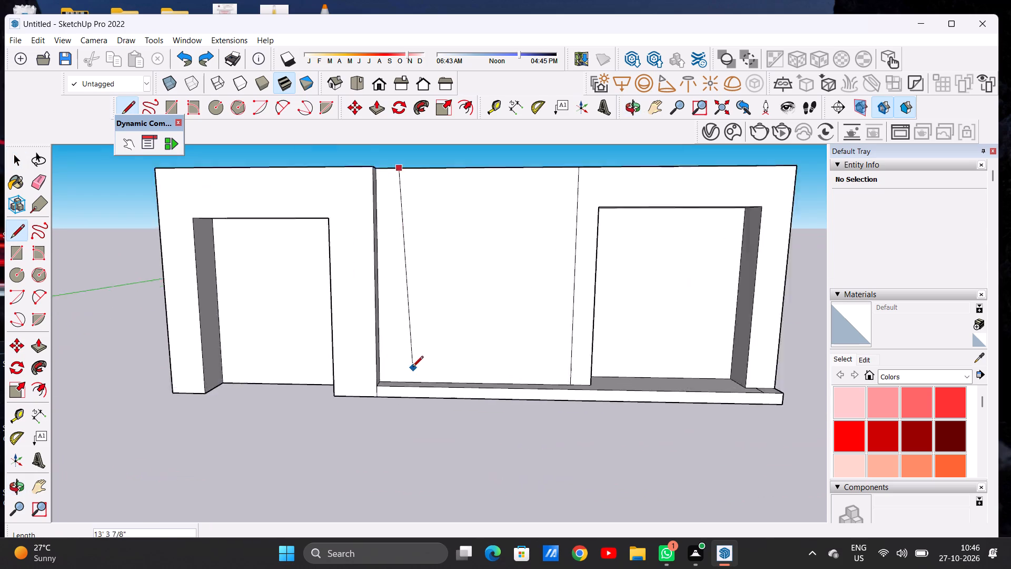
pyautogui.scroll(2, 412, 368)
pyautogui.click(398, 387)
pyautogui.scroll(-7, 376, 349)
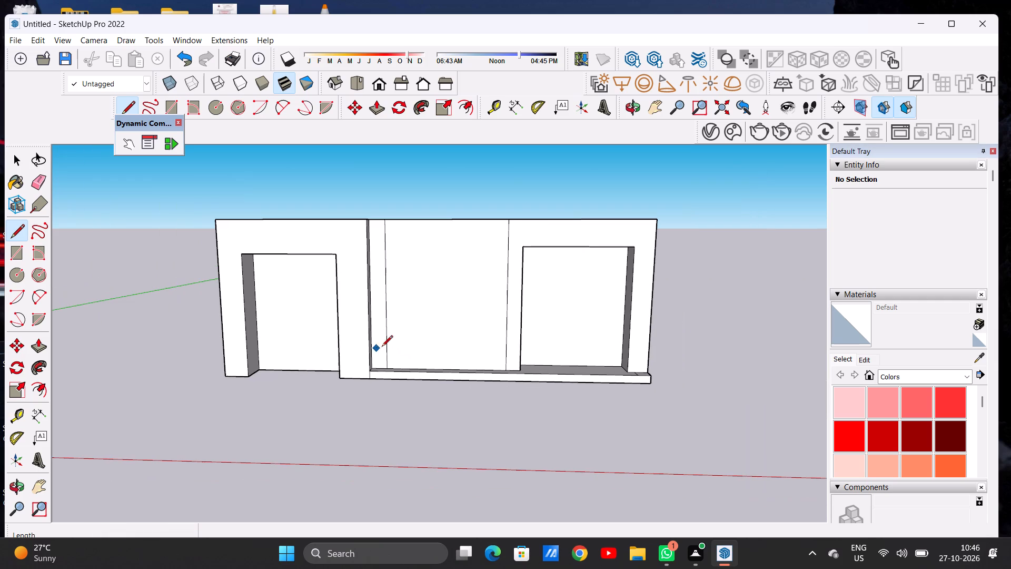
pyautogui.click(490, 219)
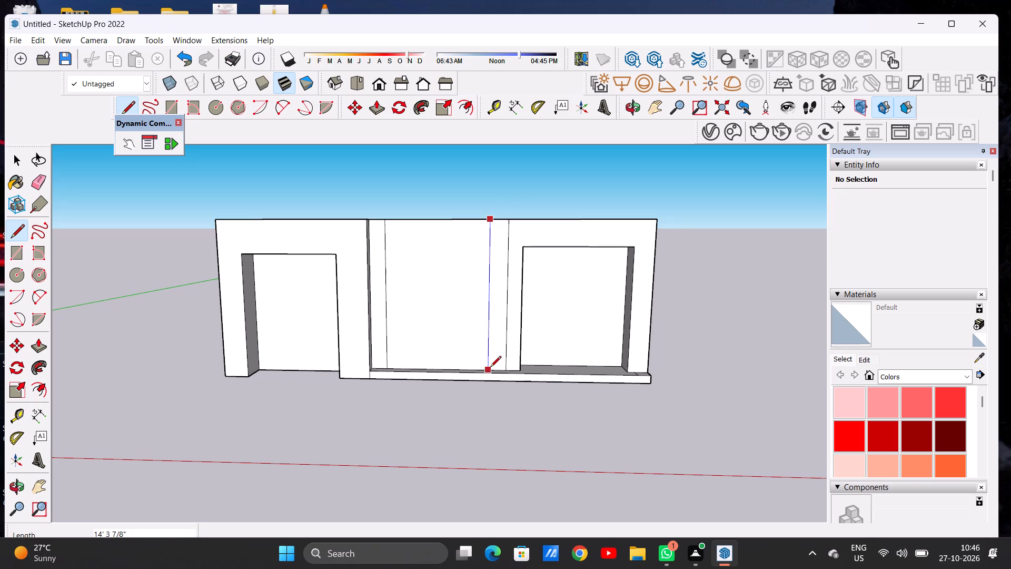
pyautogui.click(490, 368)
pyautogui.press('space')
# Draw a rectangle about 7' 1" wide and 7' 6" high between the two vertical lines, rising from the base ledge.
pyautogui.scroll(-5, 478, 297)
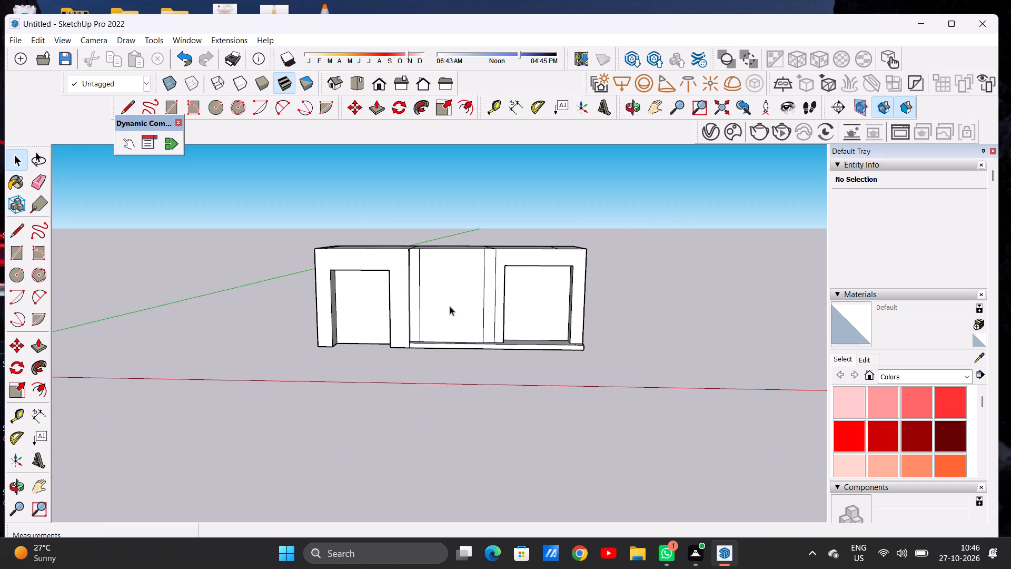
pyautogui.moveTo(449, 303); pyautogui.dragTo(451, 276, button='middle')
pyautogui.scroll(5, 451, 276)
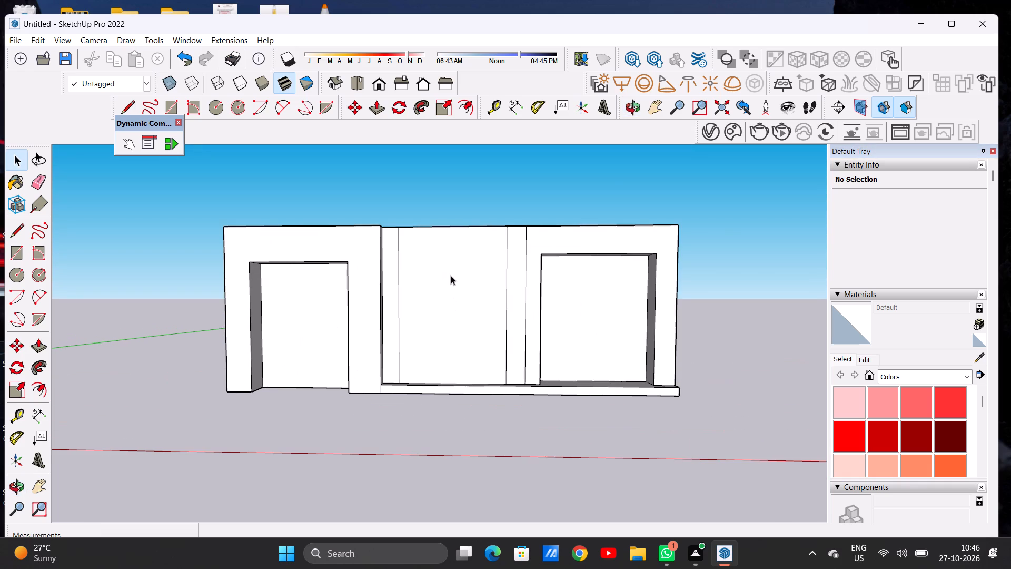
pyautogui.scroll(2, 462, 266)
pyautogui.press('r')
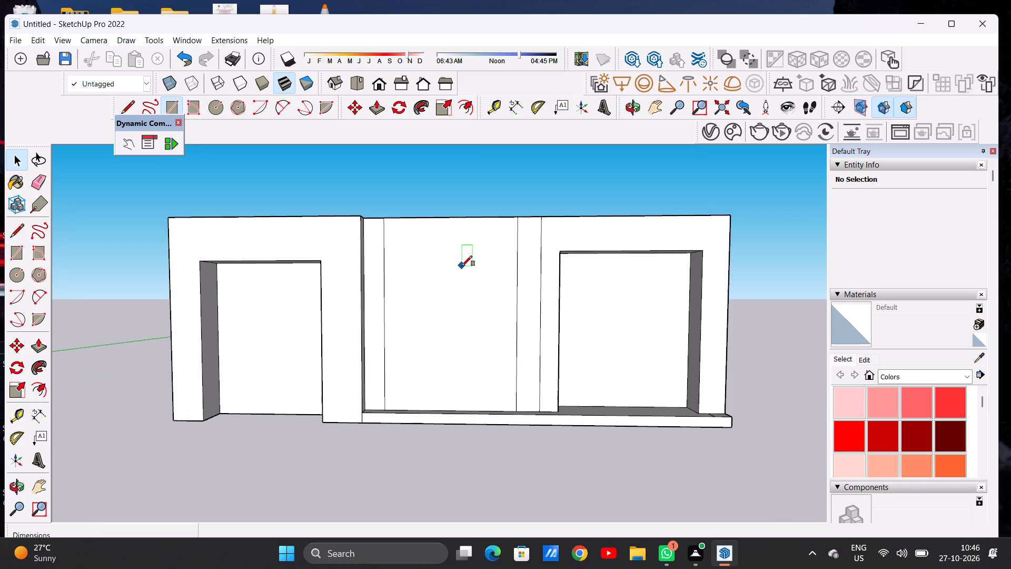
pyautogui.moveTo(428, 364); pyautogui.dragTo(418, 408, button='middle')
pyautogui.scroll(3, 418, 408)
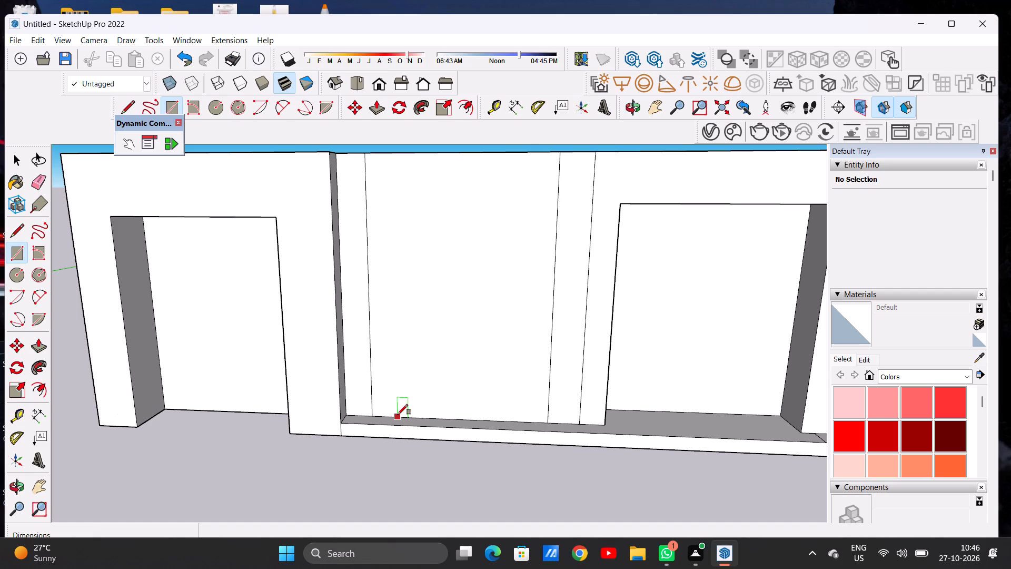
pyautogui.click(398, 415)
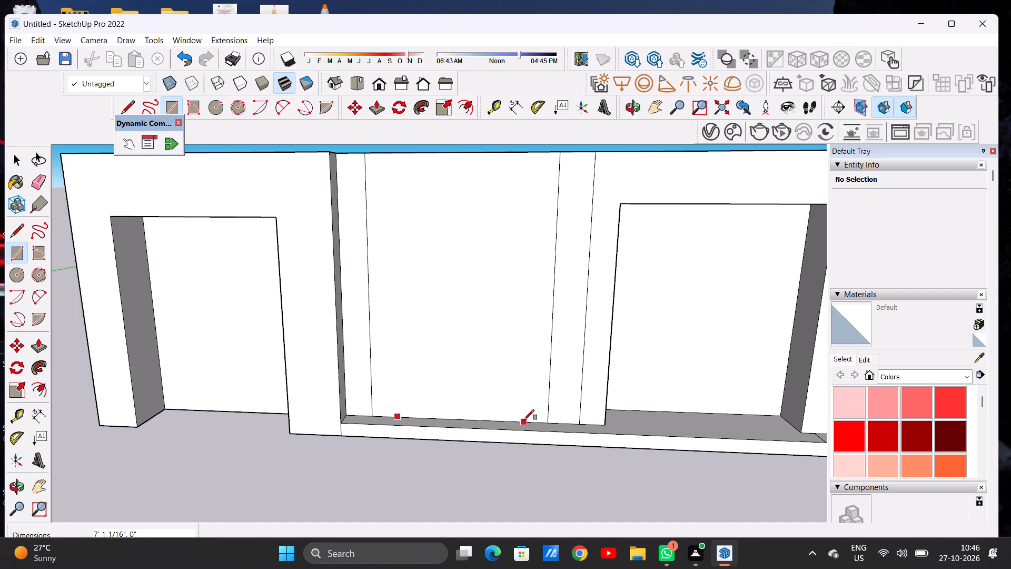
pyautogui.click(524, 420)
pyautogui.scroll(-4, 523, 320)
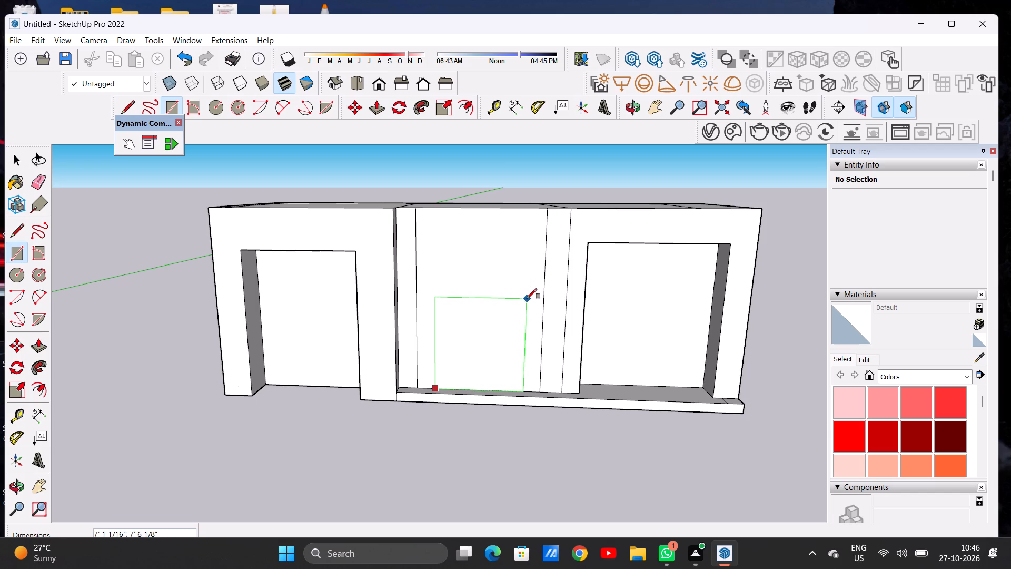
pyautogui.click(527, 299)
pyautogui.press('space')
# Draw a rectangle about 7' 1" wide and 1' 8" high directly on top of the middle bay's door rectangle.
pyautogui.scroll(-6, 445, 275)
pyautogui.moveTo(457, 298); pyautogui.dragTo(464, 256, button='middle')
pyautogui.scroll(7, 473, 282)
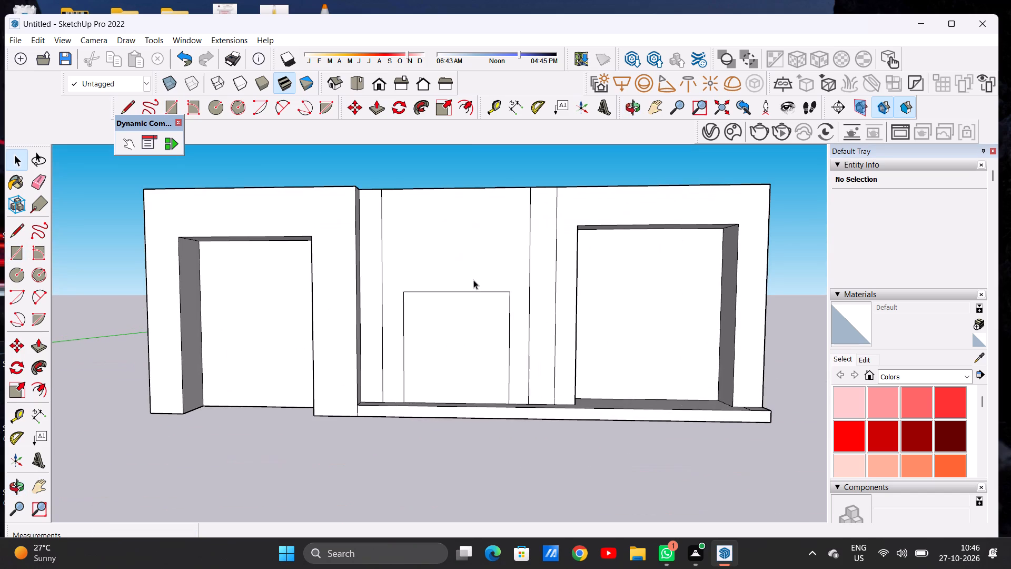
pyautogui.press('r')
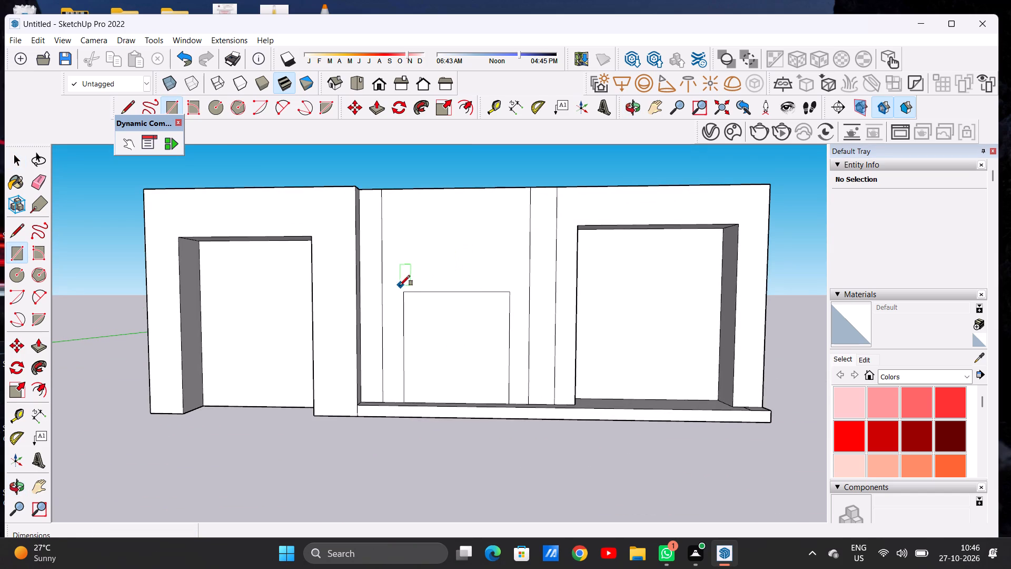
pyautogui.click(407, 293)
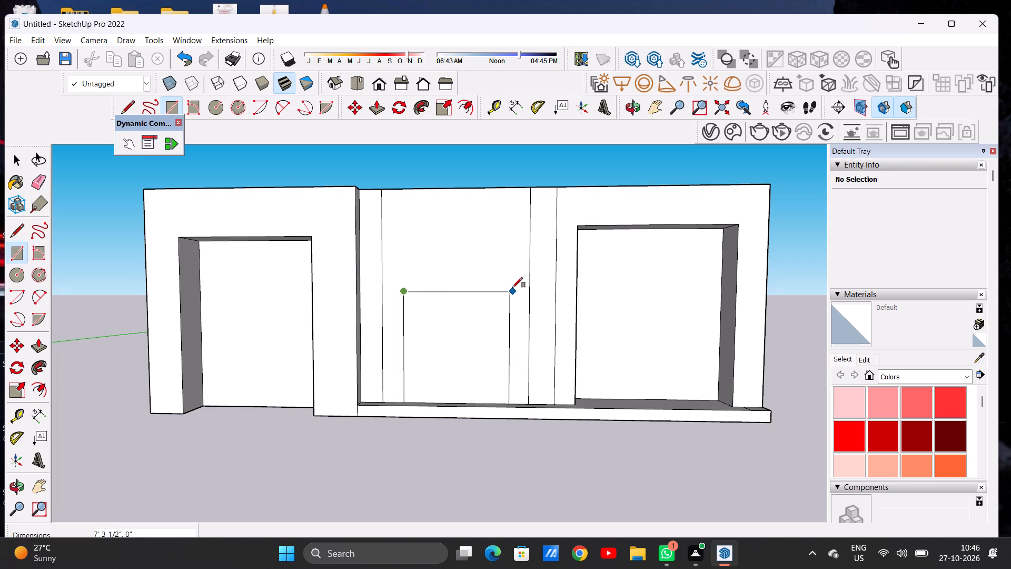
pyautogui.click(510, 289)
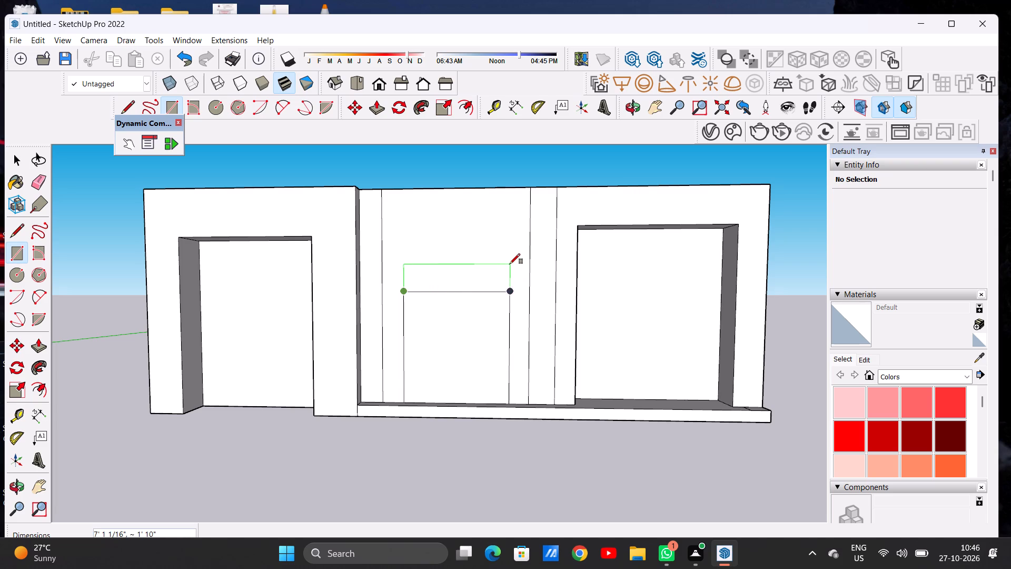
pyautogui.click(510, 266)
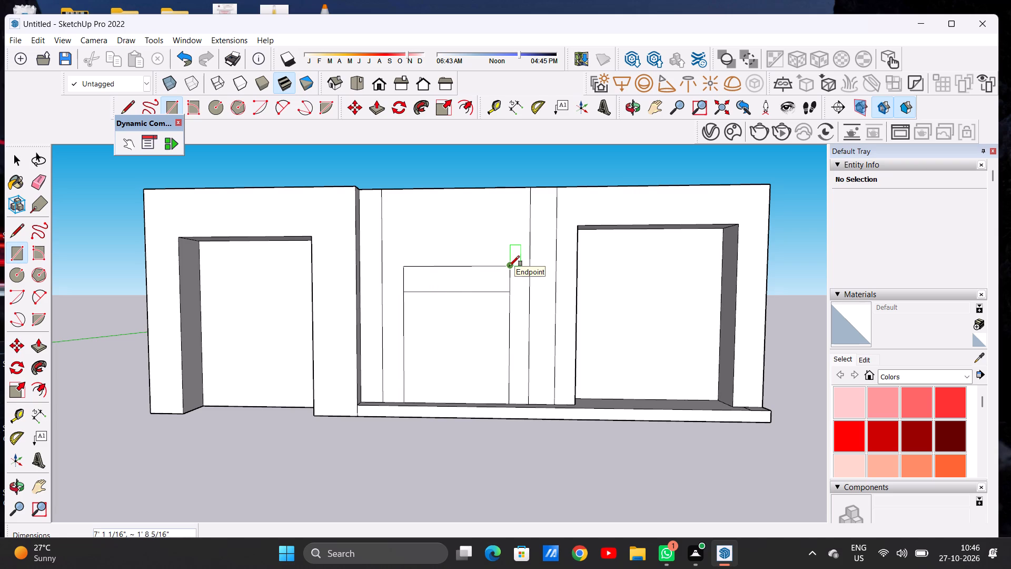
pyautogui.press('space')
# Erase the shared line between the two stacked rectangles to merge them into one taller door outline.
pyautogui.press('e')
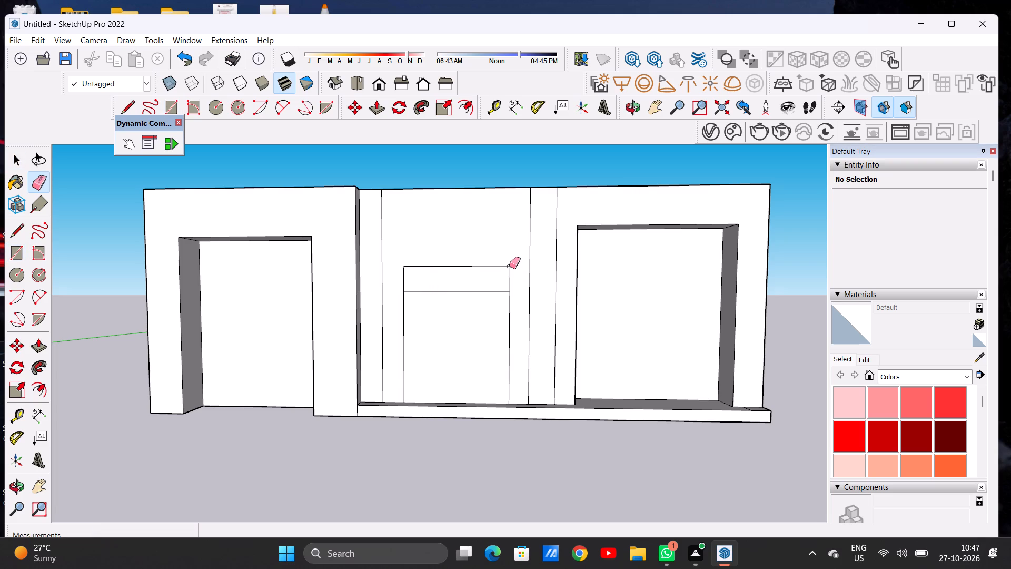
pyautogui.scroll(4, 482, 303)
pyautogui.moveTo(483, 288); pyautogui.dragTo(483, 296)
pyautogui.moveTo(481, 278); pyautogui.dragTo(482, 291)
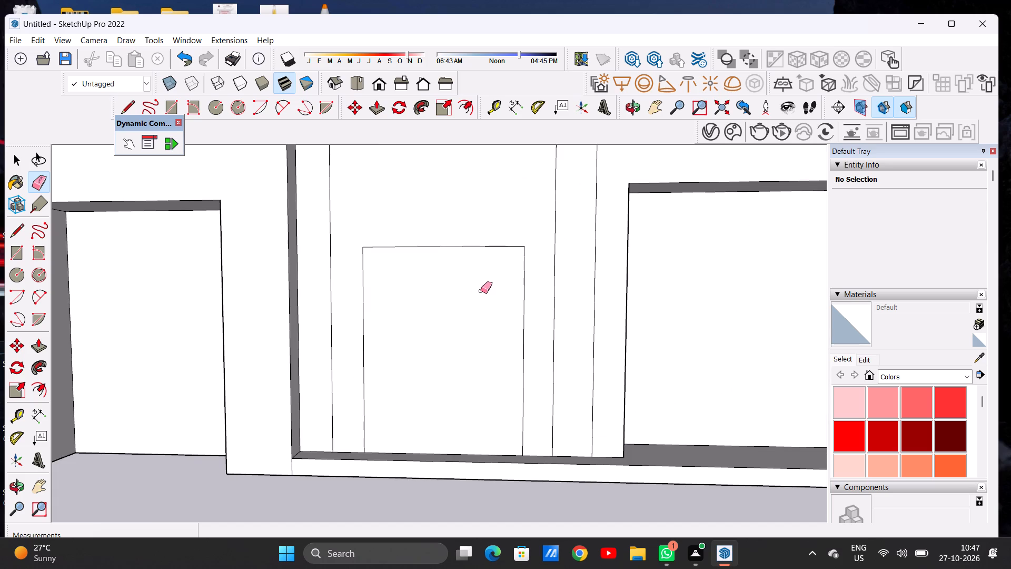
pyautogui.press('space')
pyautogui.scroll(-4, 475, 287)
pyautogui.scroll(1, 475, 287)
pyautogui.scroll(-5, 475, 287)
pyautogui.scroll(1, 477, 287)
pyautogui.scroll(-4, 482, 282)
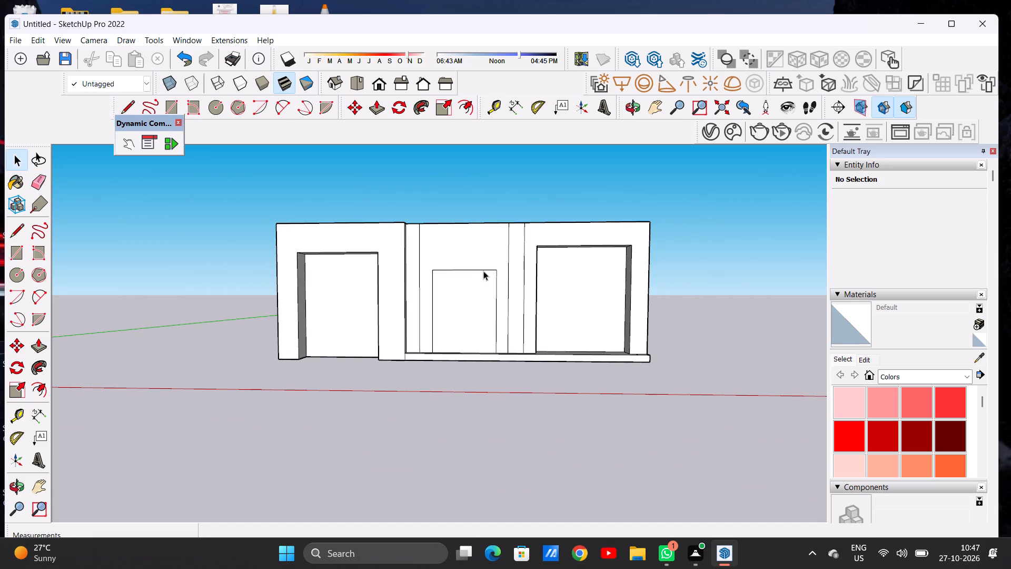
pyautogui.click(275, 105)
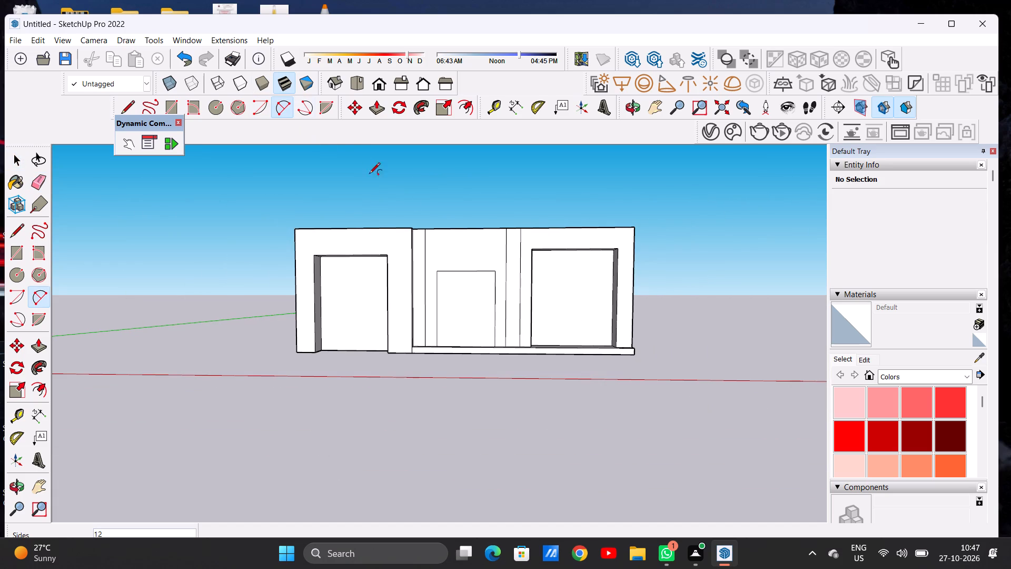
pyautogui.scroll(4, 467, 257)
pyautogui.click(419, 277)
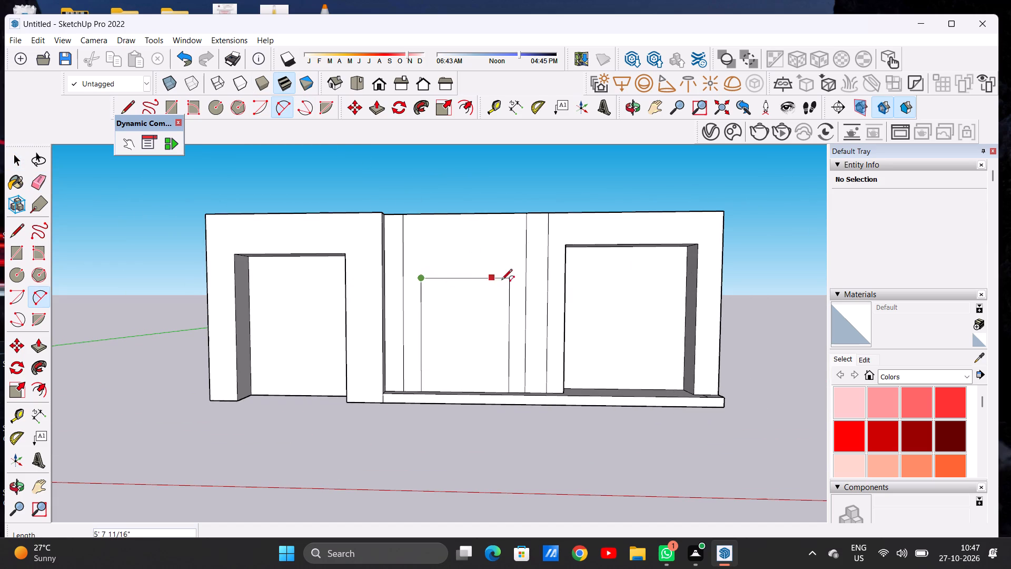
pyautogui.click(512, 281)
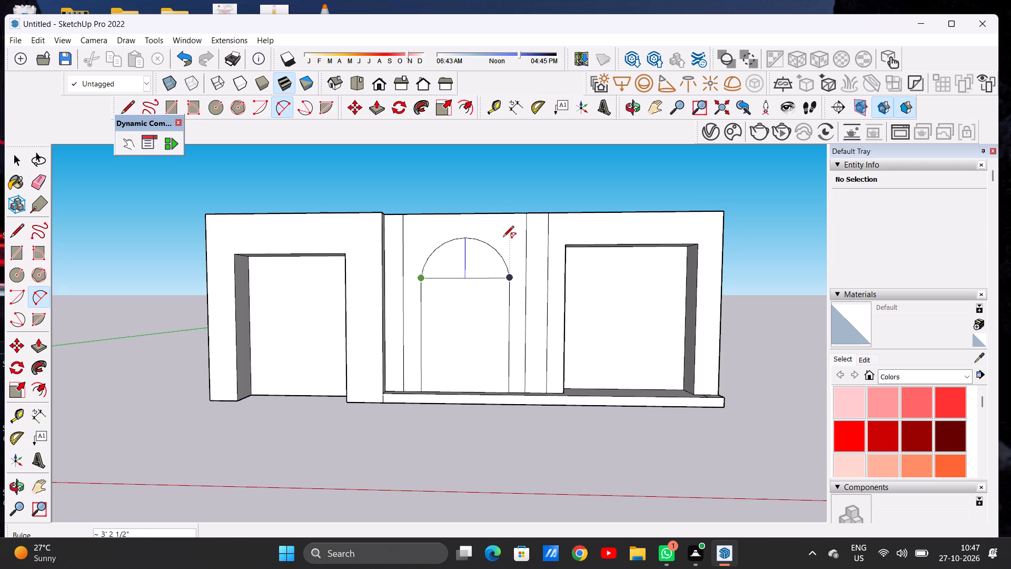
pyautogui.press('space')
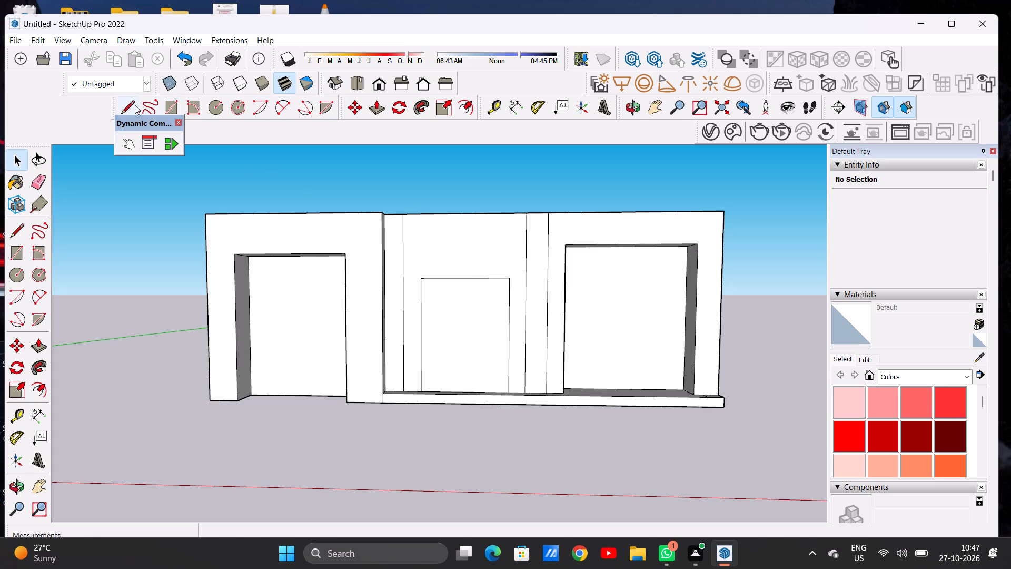
# Draw a rectangle about 7' 1" wide and 3' 3" high directly on top of the middle bay's door outline.
pyautogui.click(170, 102)
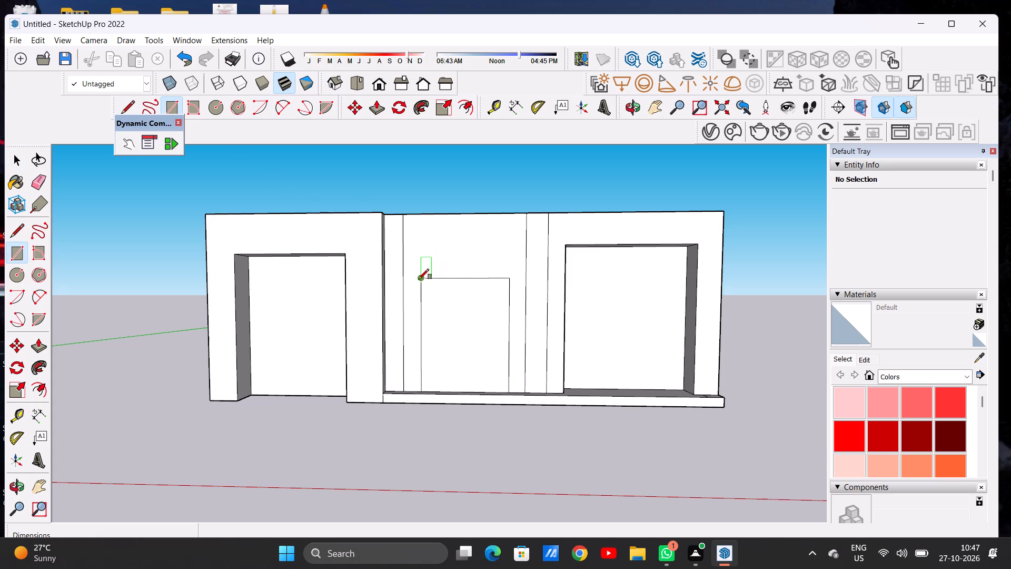
pyautogui.click(419, 279)
pyautogui.click(512, 280)
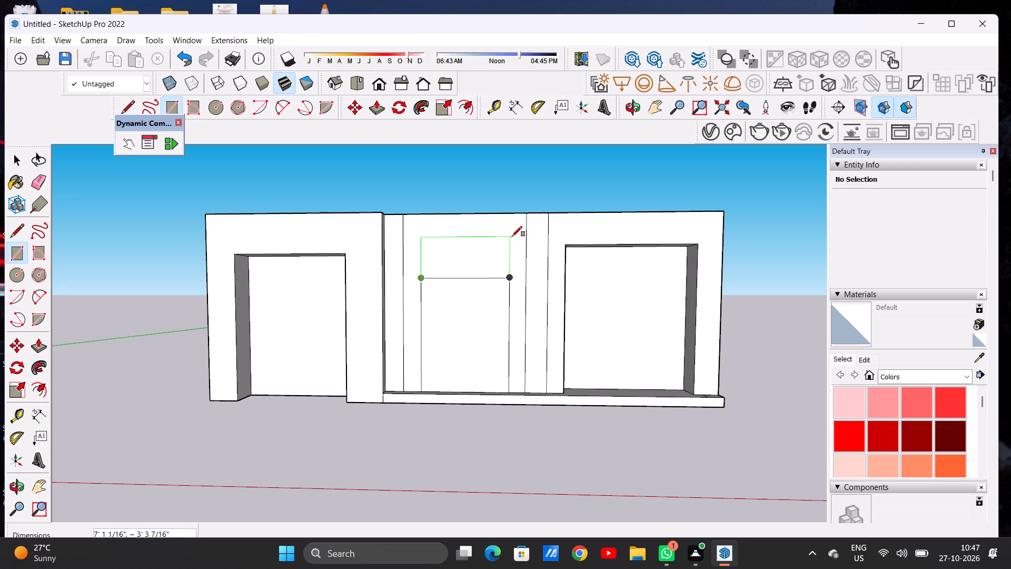
pyautogui.click(512, 238)
pyautogui.press('space')
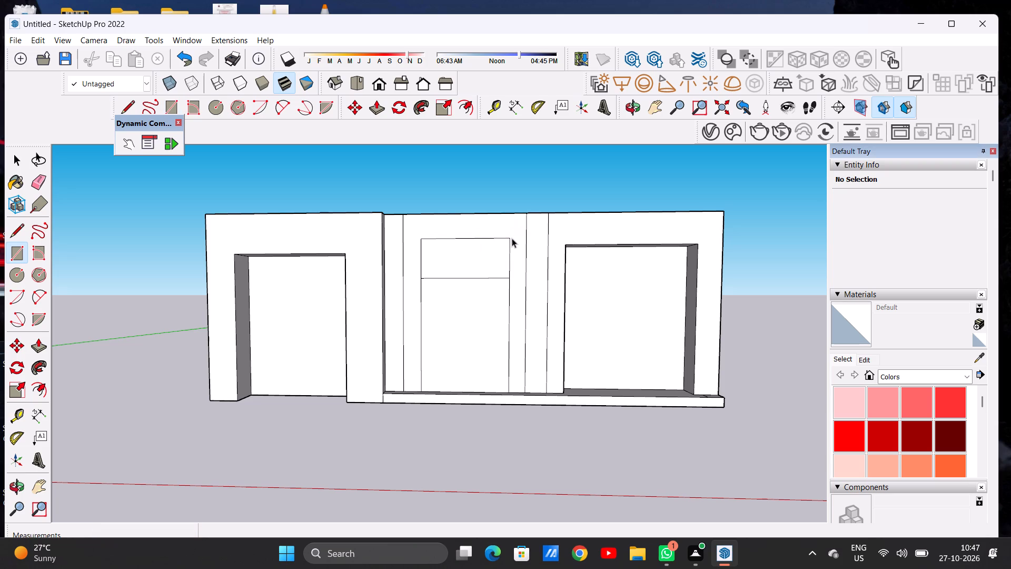
# Erase the shared line between the new rectangle and the door outline to merge them into one taller outline.
pyautogui.write('E')
pyautogui.moveTo(477, 280); pyautogui.dragTo(478, 286)
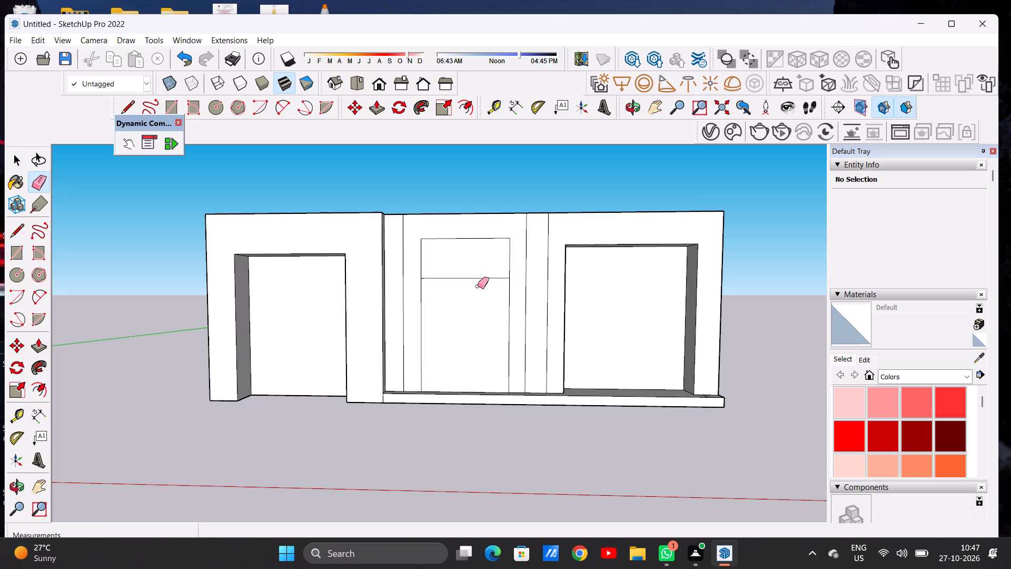
pyautogui.click(477, 271)
pyautogui.click(478, 279)
pyautogui.press('space')
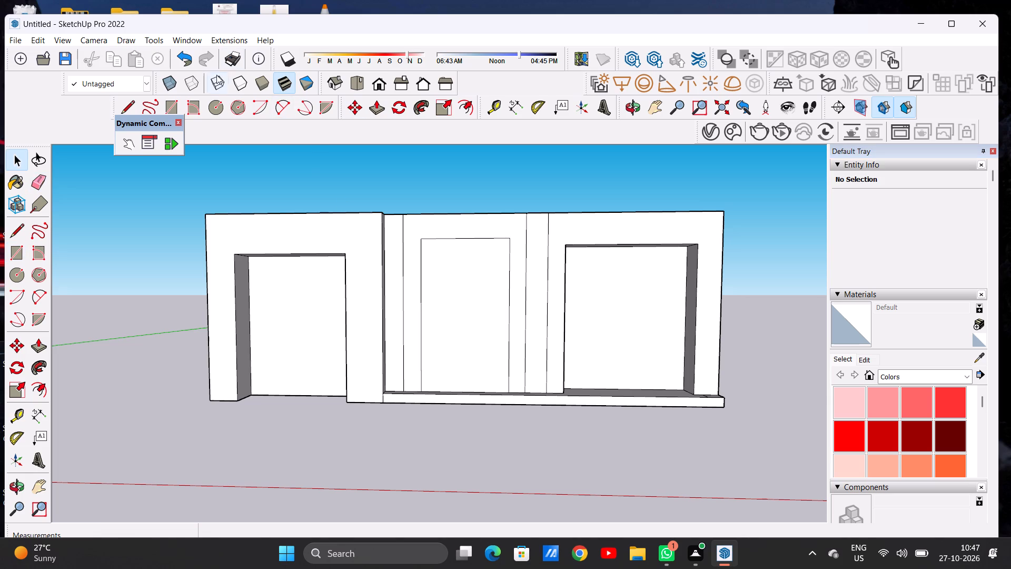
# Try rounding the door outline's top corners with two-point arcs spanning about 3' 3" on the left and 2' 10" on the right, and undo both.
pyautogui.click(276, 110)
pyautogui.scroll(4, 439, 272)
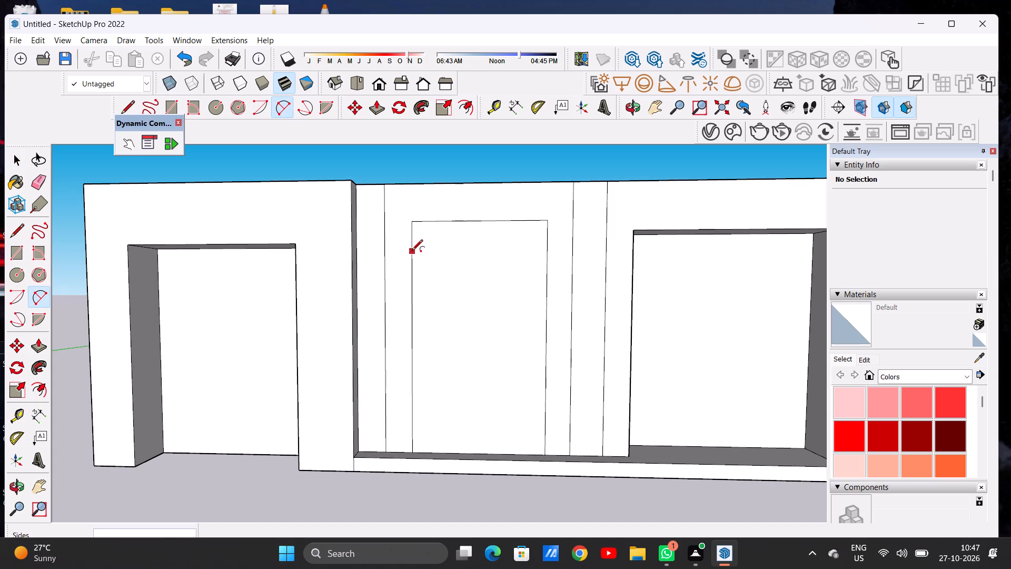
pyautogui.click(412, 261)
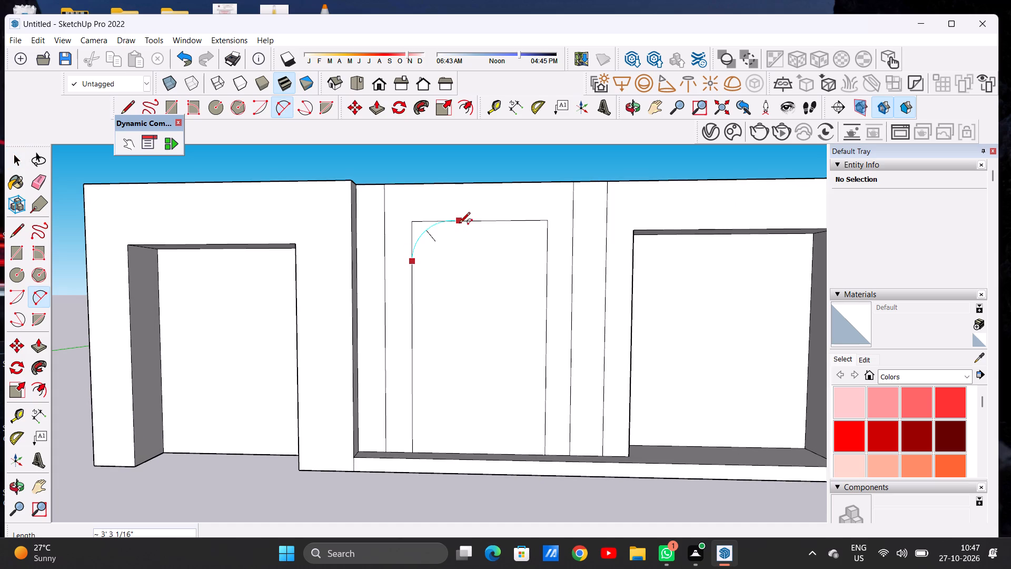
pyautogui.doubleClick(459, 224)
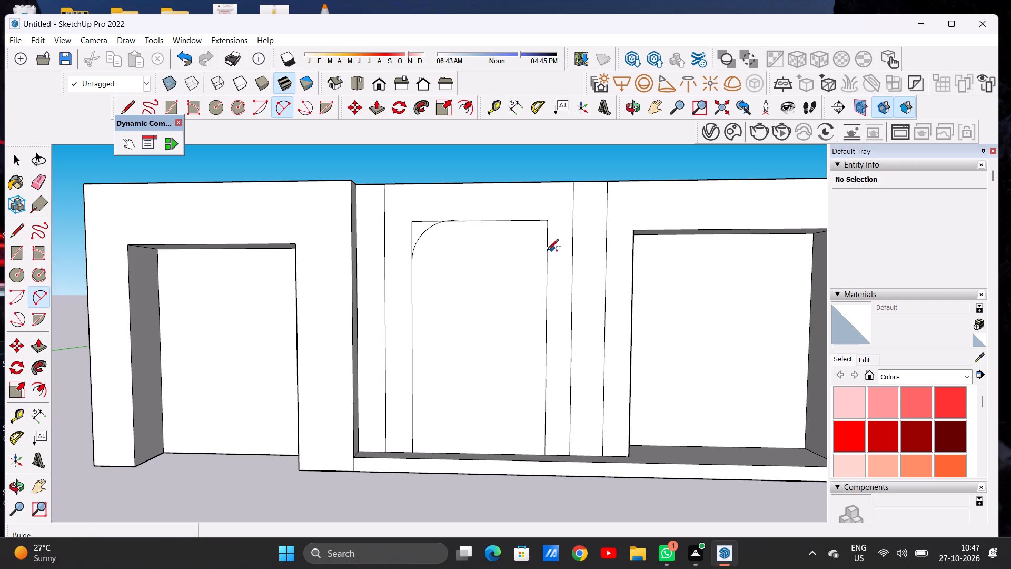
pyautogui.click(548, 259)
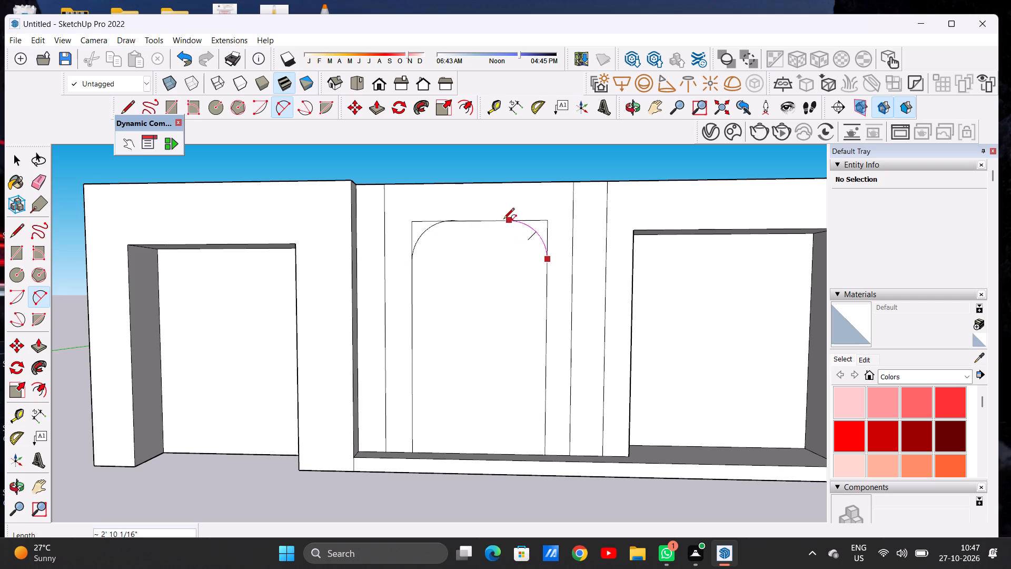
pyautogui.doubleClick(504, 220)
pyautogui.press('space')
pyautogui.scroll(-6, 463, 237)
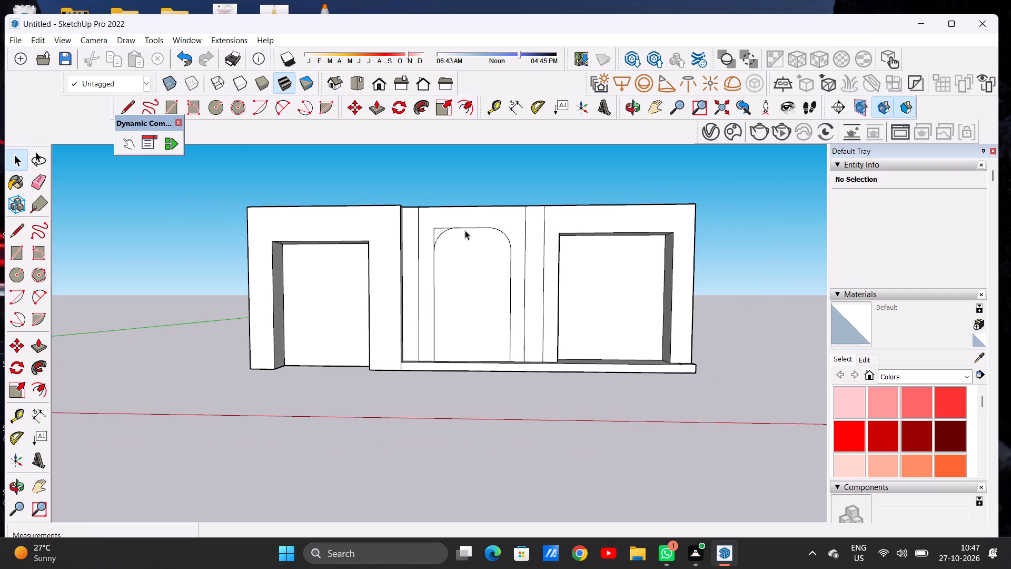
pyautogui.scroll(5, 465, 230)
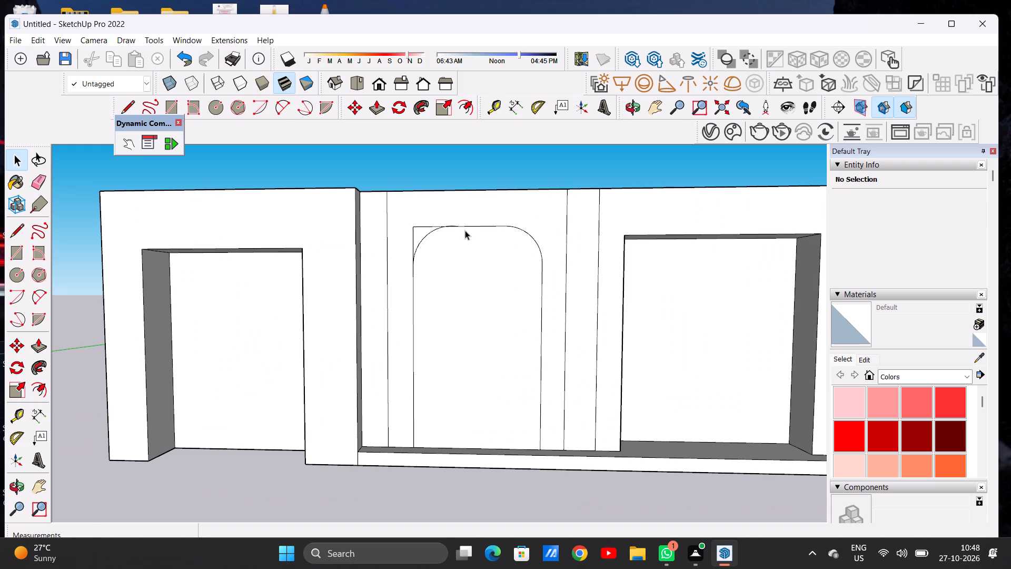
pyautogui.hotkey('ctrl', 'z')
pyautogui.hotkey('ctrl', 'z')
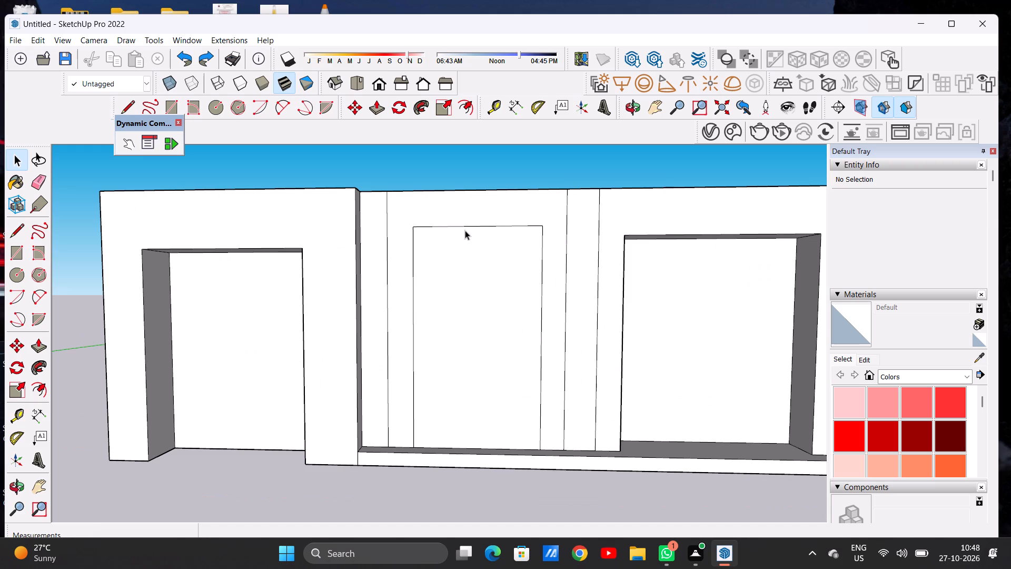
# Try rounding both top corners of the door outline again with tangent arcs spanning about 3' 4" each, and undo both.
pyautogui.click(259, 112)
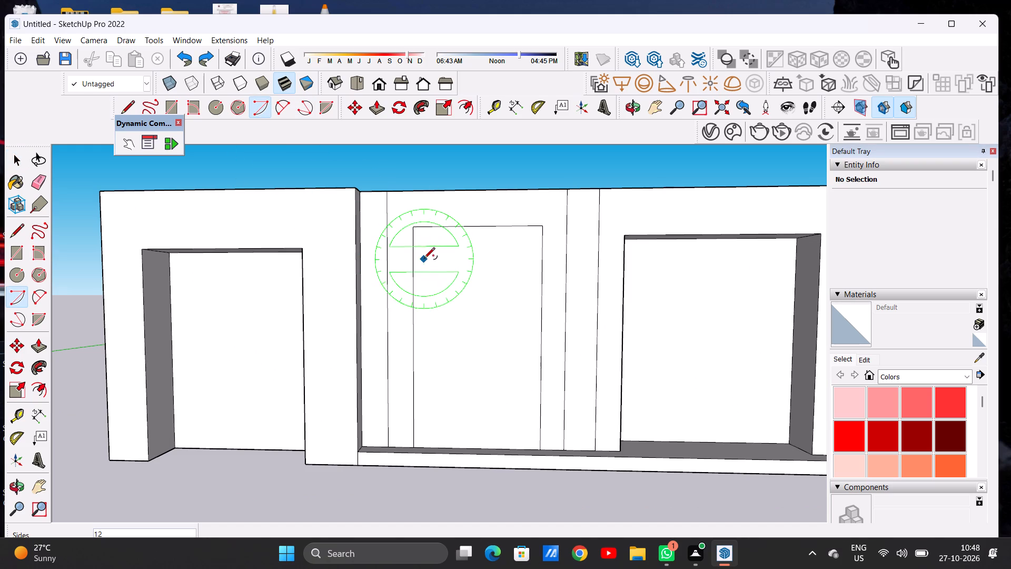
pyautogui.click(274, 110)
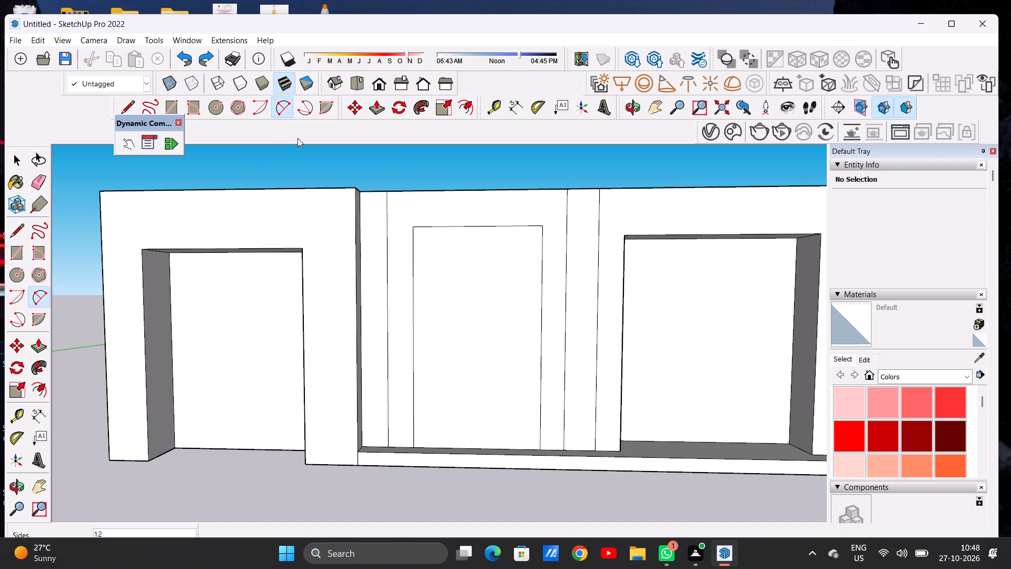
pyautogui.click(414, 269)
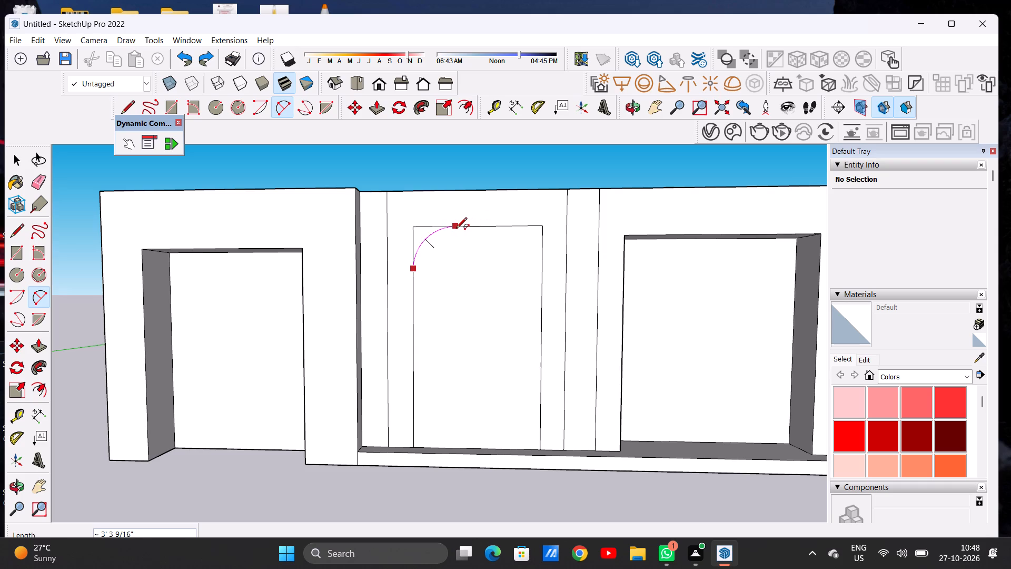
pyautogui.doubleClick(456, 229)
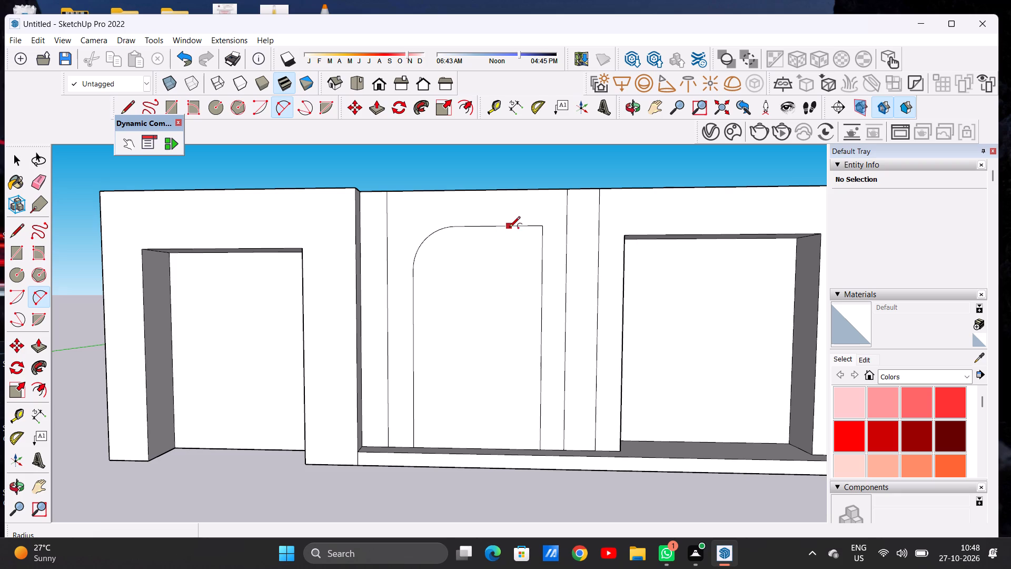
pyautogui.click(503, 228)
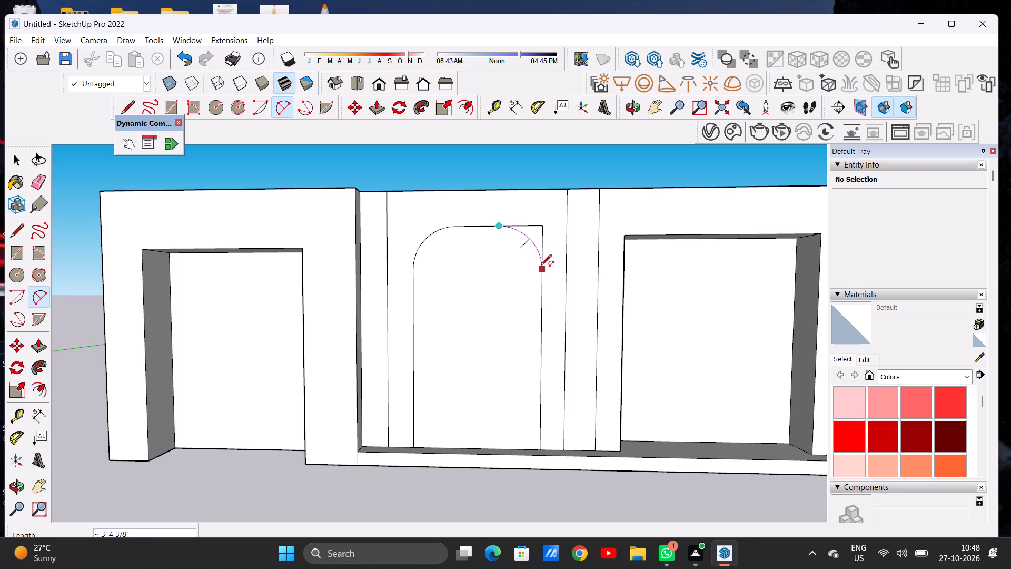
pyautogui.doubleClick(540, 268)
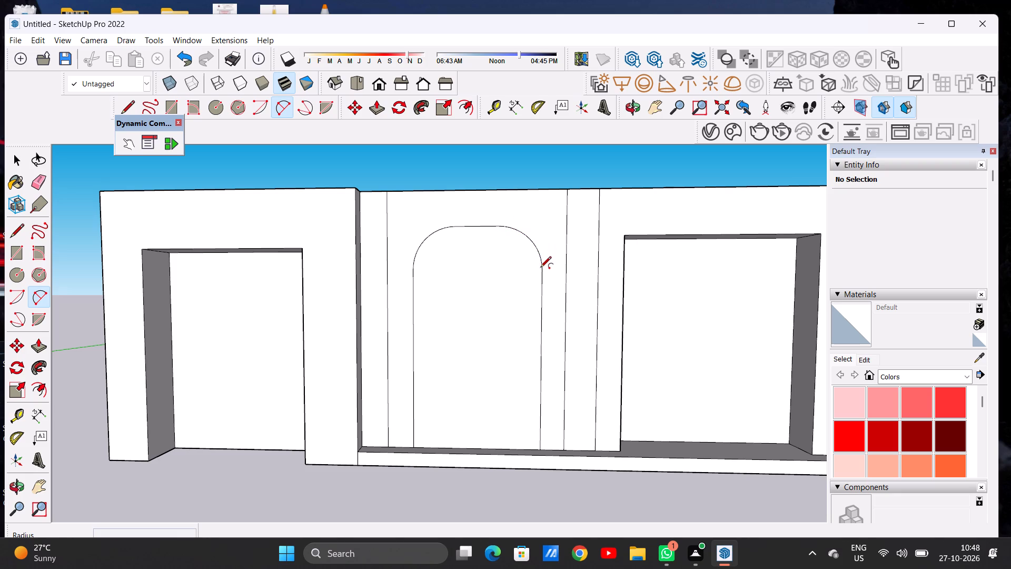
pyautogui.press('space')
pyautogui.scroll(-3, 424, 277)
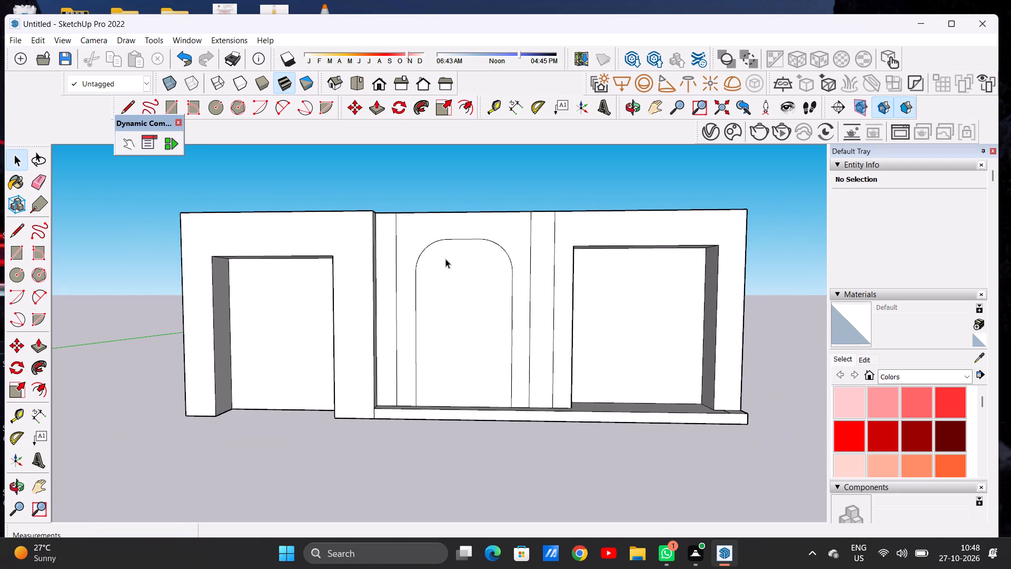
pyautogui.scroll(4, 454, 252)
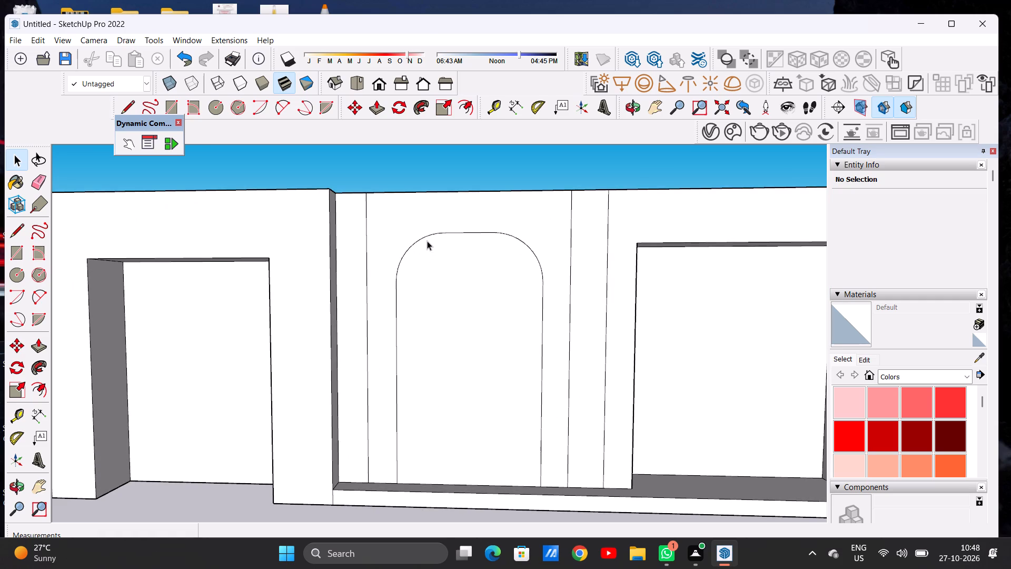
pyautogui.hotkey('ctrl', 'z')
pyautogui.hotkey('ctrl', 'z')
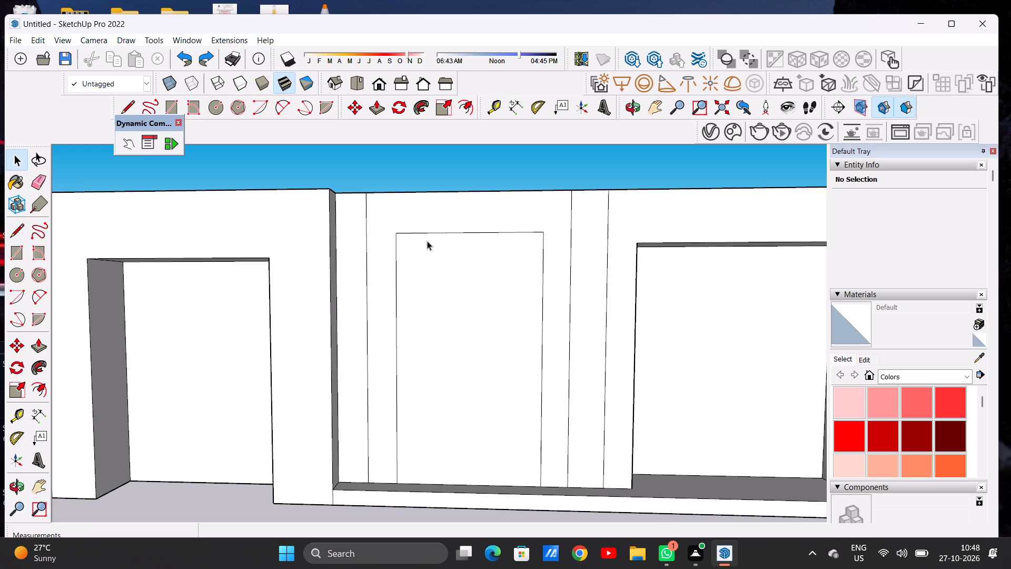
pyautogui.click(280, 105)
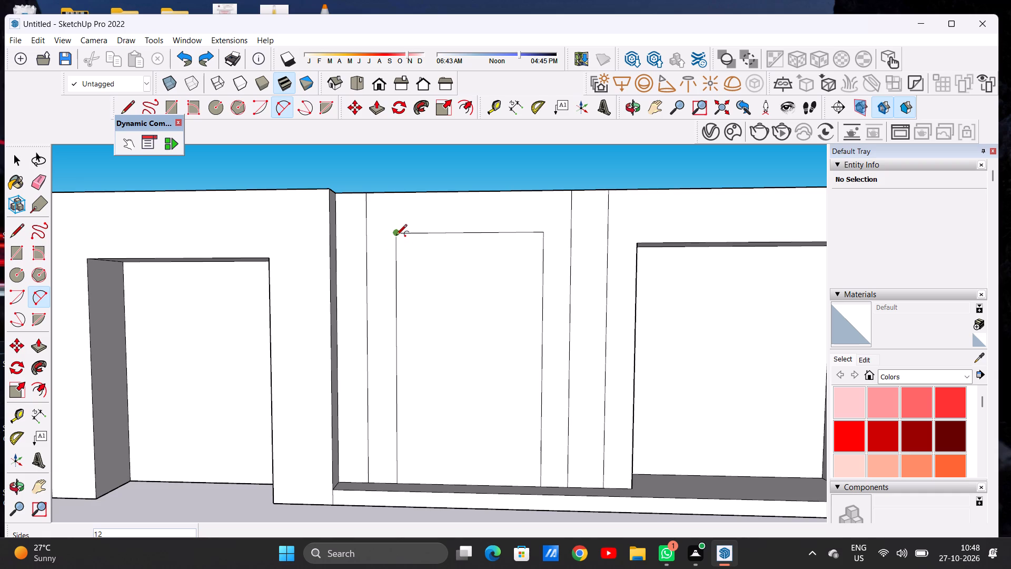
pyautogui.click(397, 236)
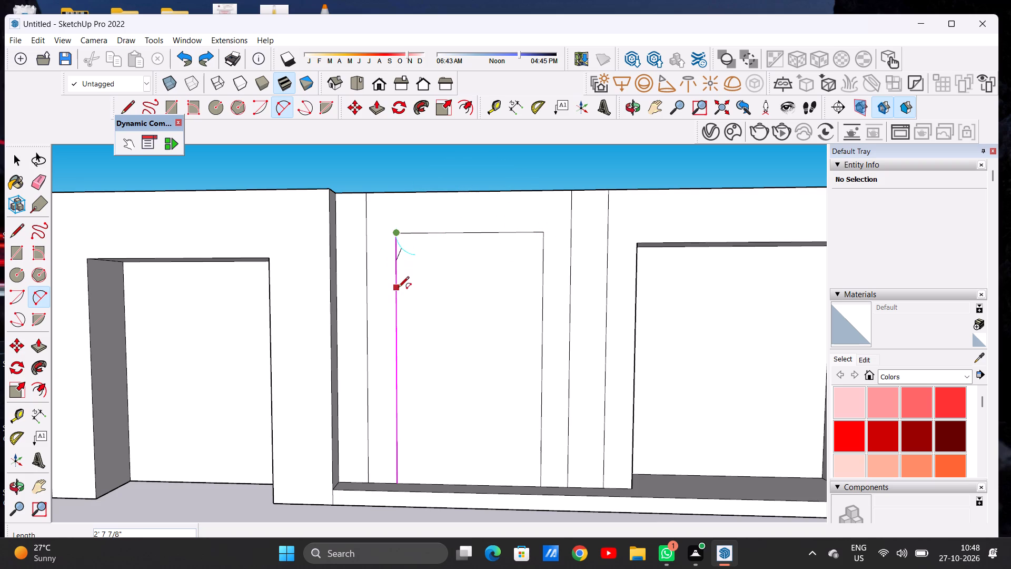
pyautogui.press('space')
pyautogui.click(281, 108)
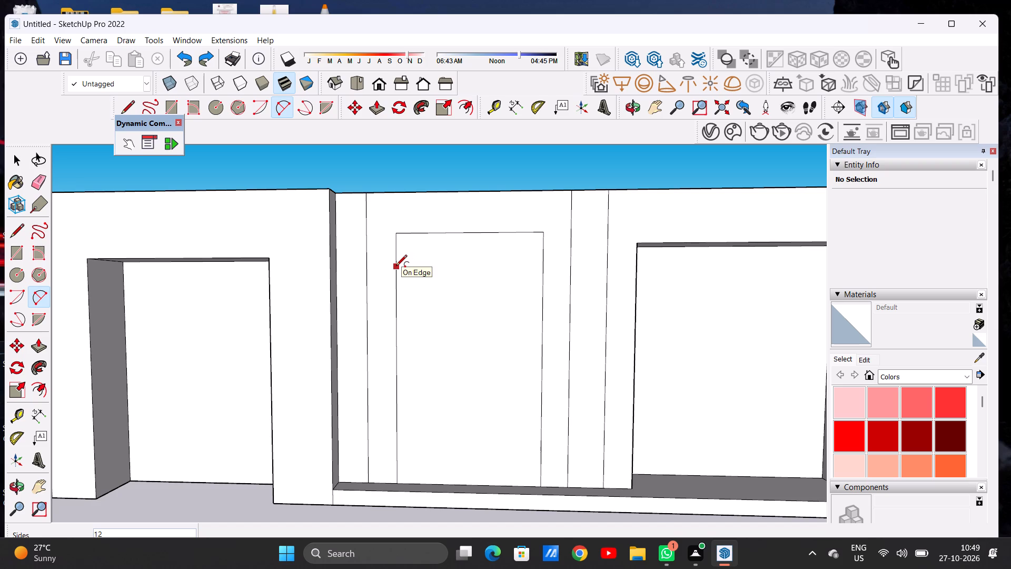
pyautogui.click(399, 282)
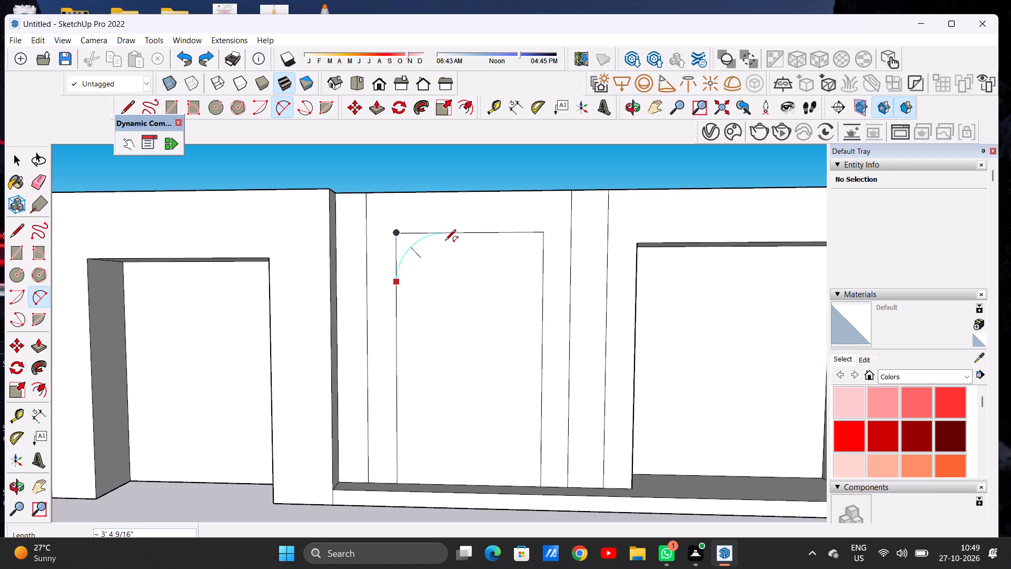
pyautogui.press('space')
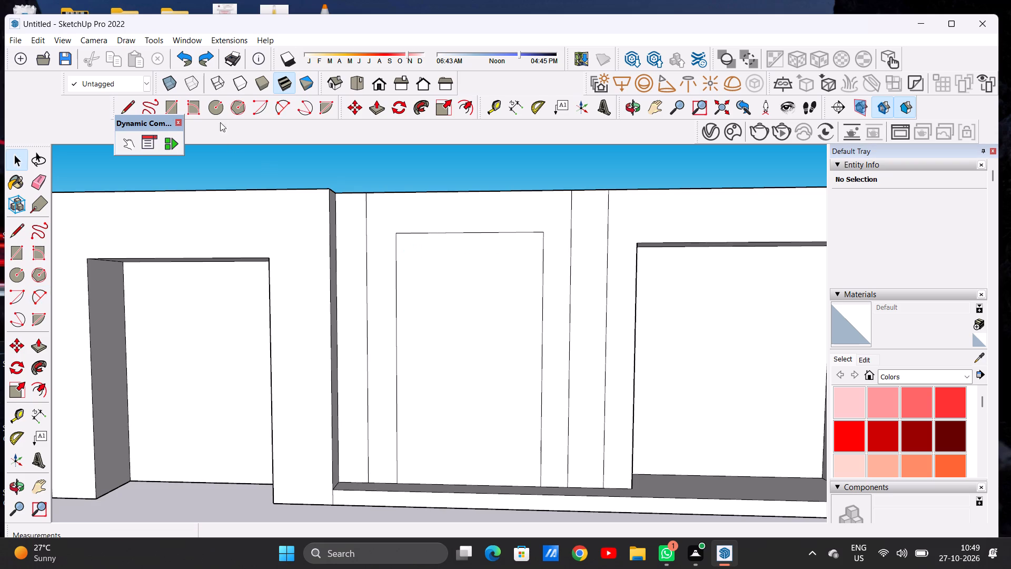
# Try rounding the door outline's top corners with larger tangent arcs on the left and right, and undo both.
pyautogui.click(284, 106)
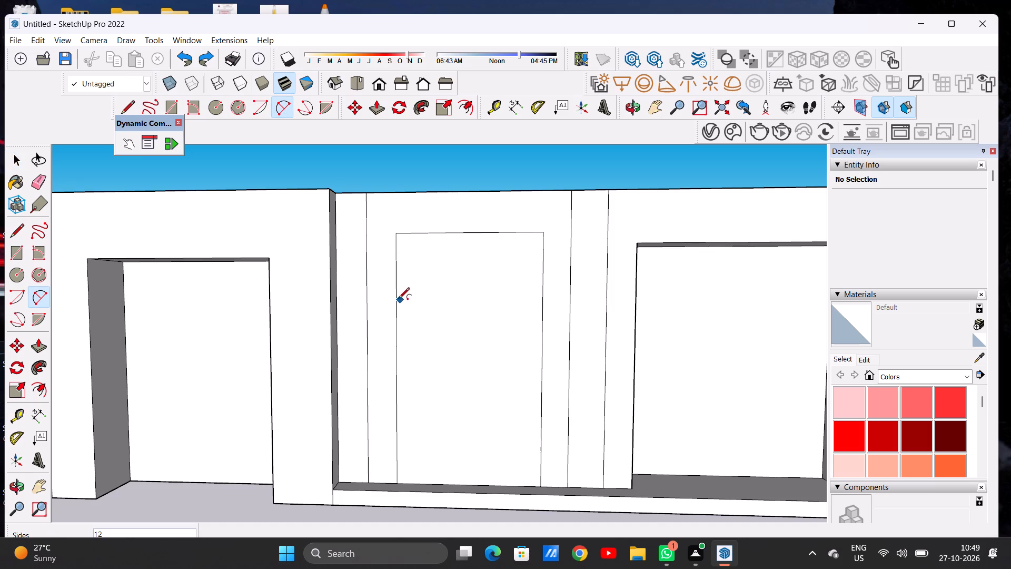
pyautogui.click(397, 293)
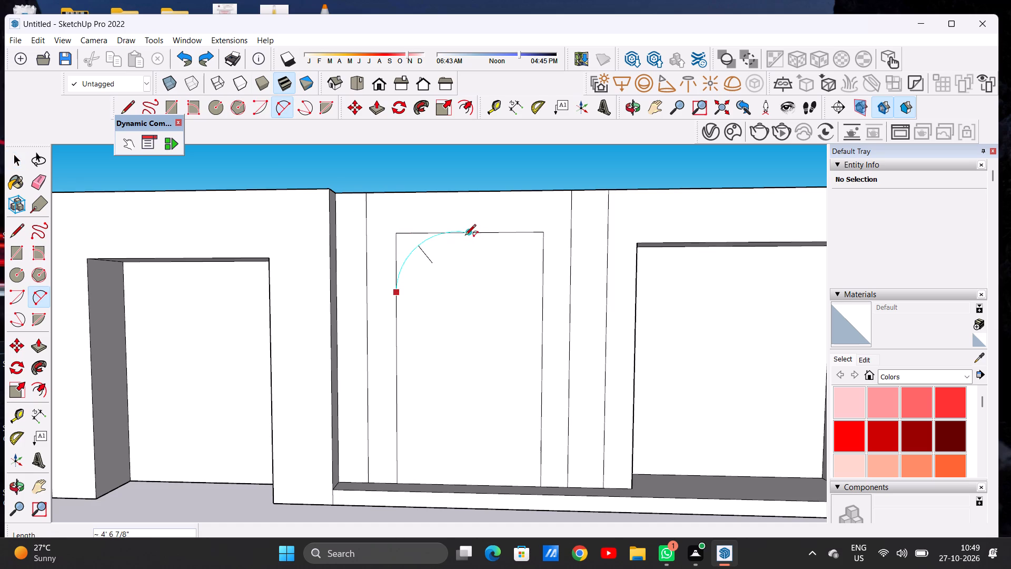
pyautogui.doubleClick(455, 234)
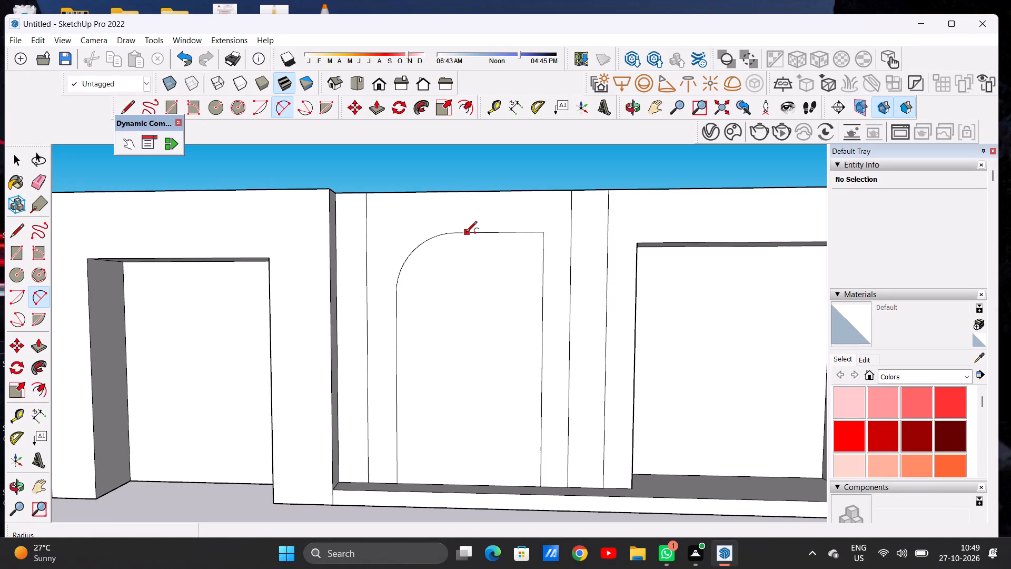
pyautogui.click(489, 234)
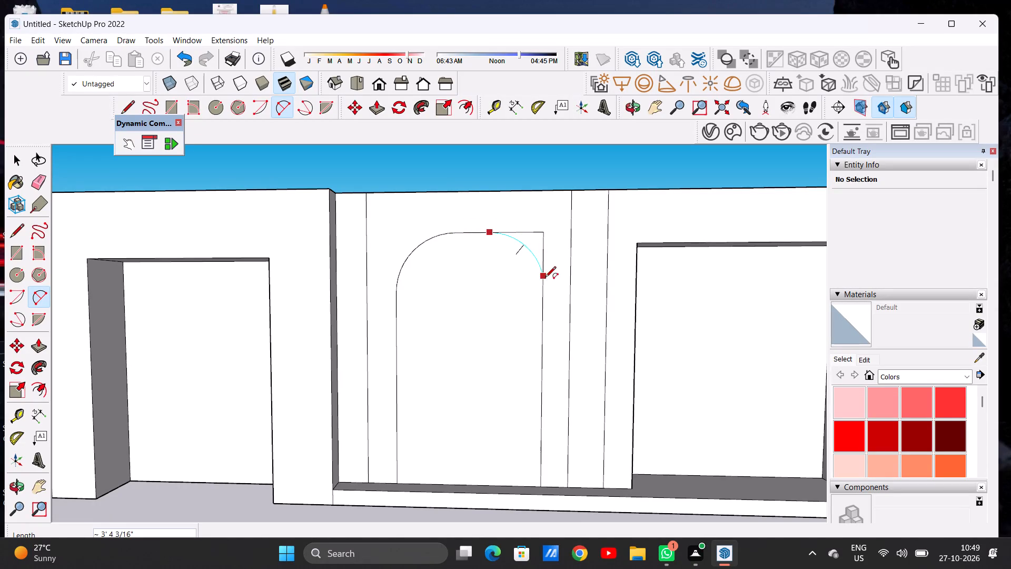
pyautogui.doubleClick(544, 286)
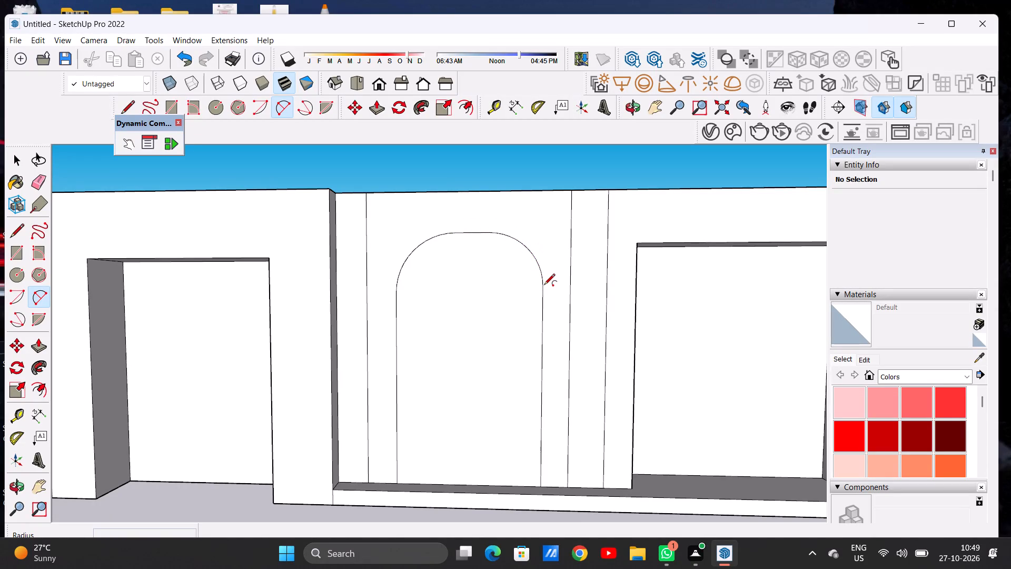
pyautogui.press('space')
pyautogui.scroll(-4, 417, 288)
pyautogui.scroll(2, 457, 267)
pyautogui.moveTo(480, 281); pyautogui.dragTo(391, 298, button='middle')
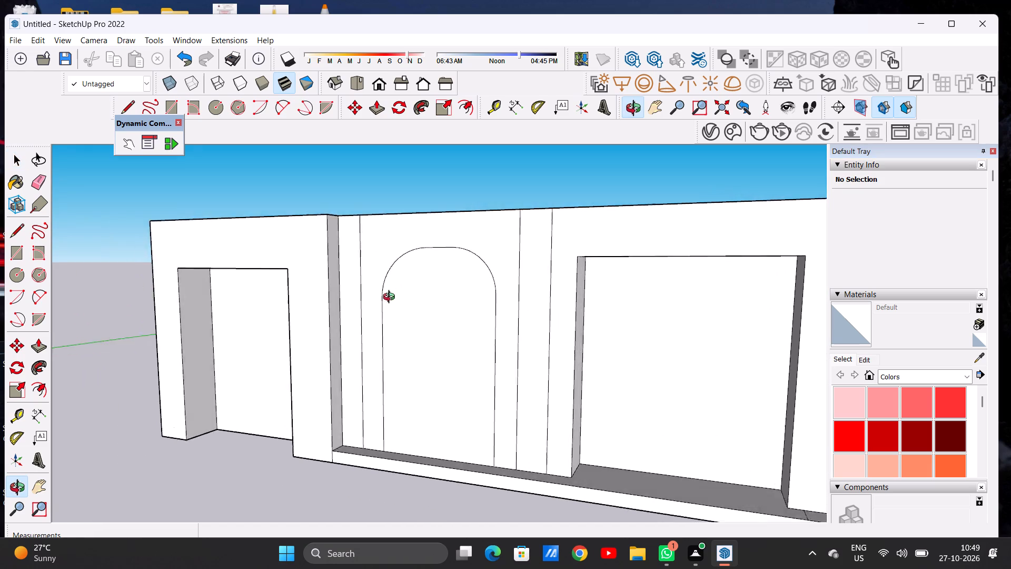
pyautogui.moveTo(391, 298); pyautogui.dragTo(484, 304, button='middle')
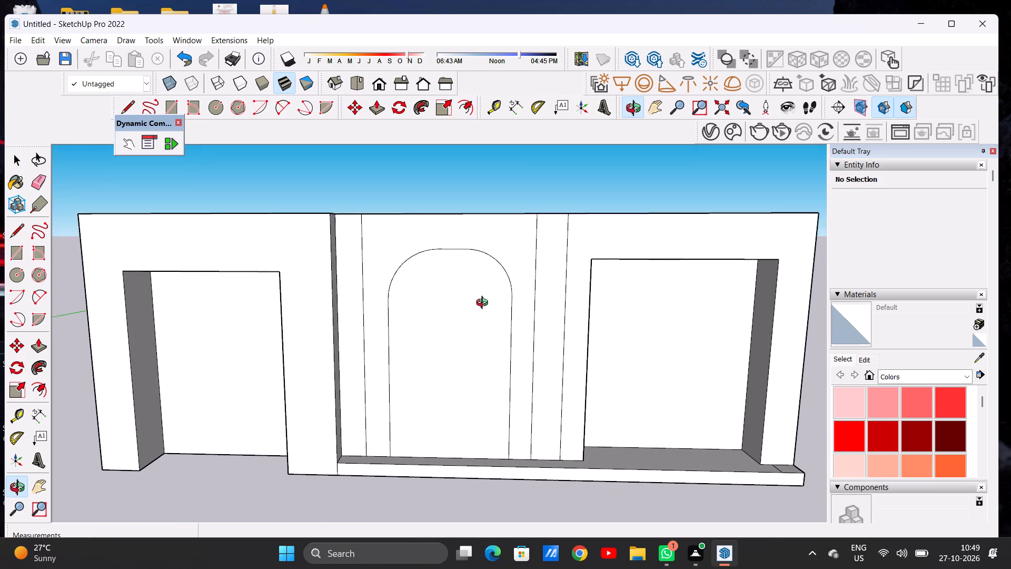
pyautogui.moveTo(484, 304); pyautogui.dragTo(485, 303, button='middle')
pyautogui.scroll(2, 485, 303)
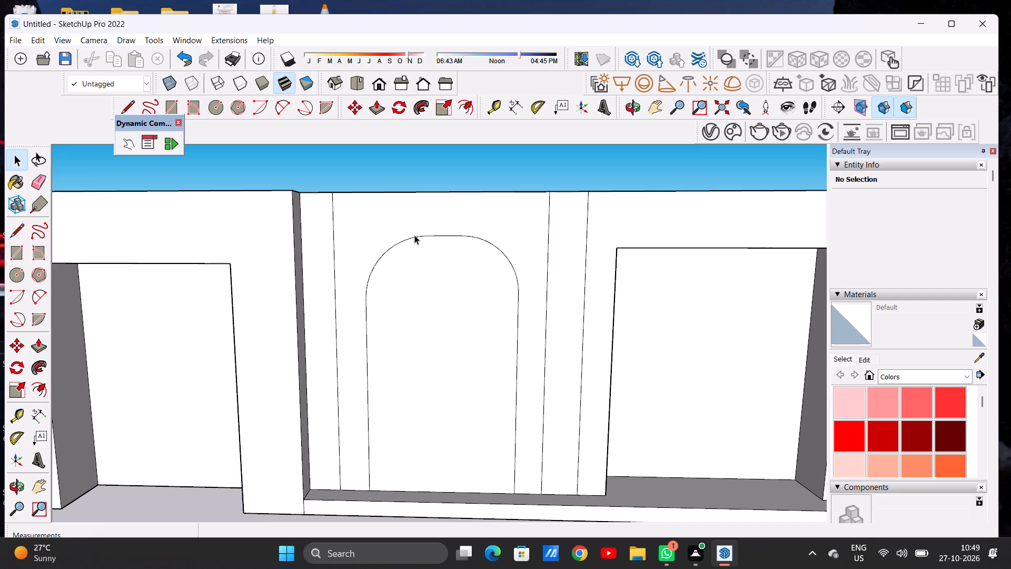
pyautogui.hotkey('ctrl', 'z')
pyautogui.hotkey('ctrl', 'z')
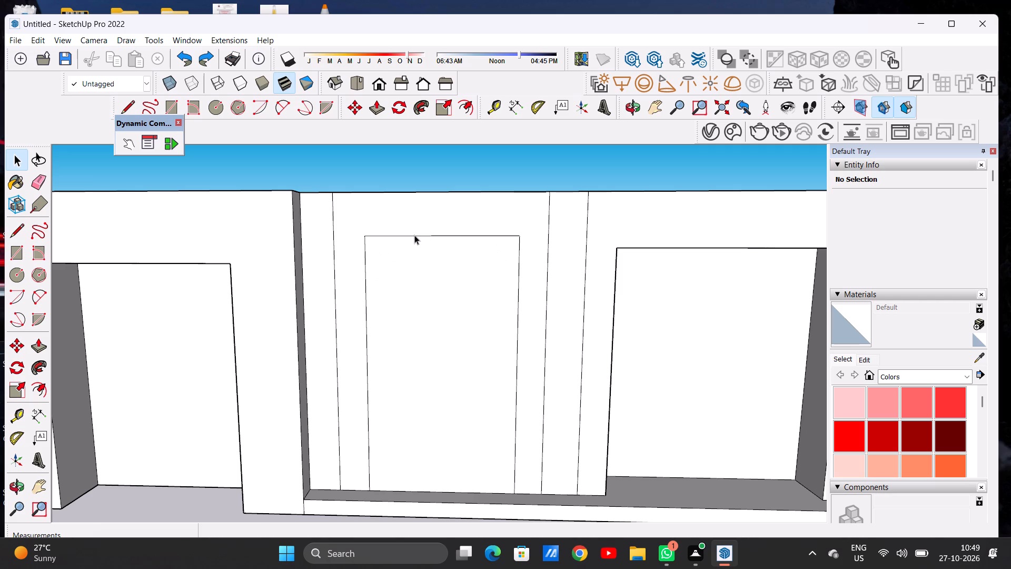
# Draw two sloping lines about 4' 1" long from the door outline's left and right sides to the midpoint of its top edge.
pyautogui.click(129, 103)
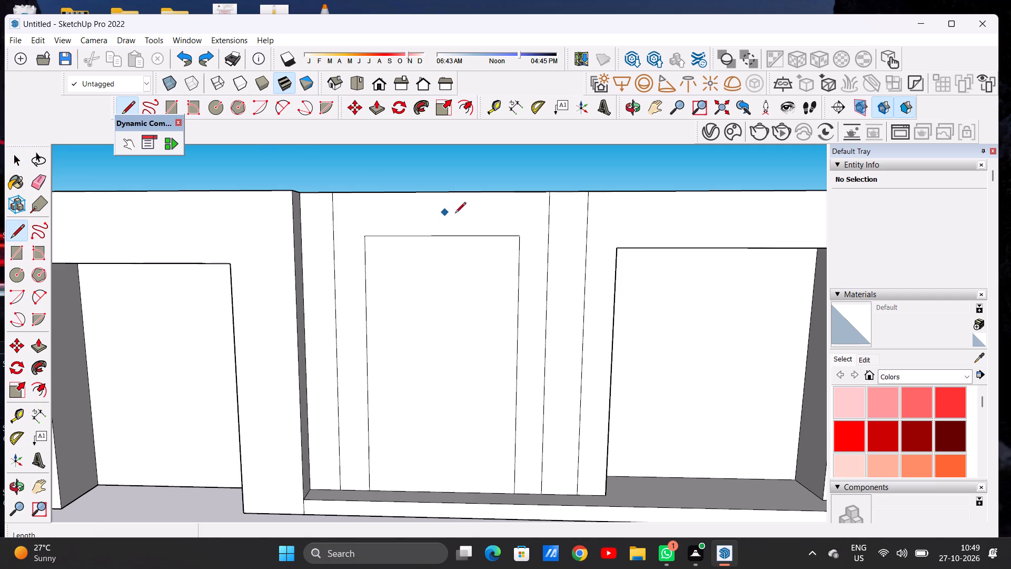
pyautogui.click(366, 280)
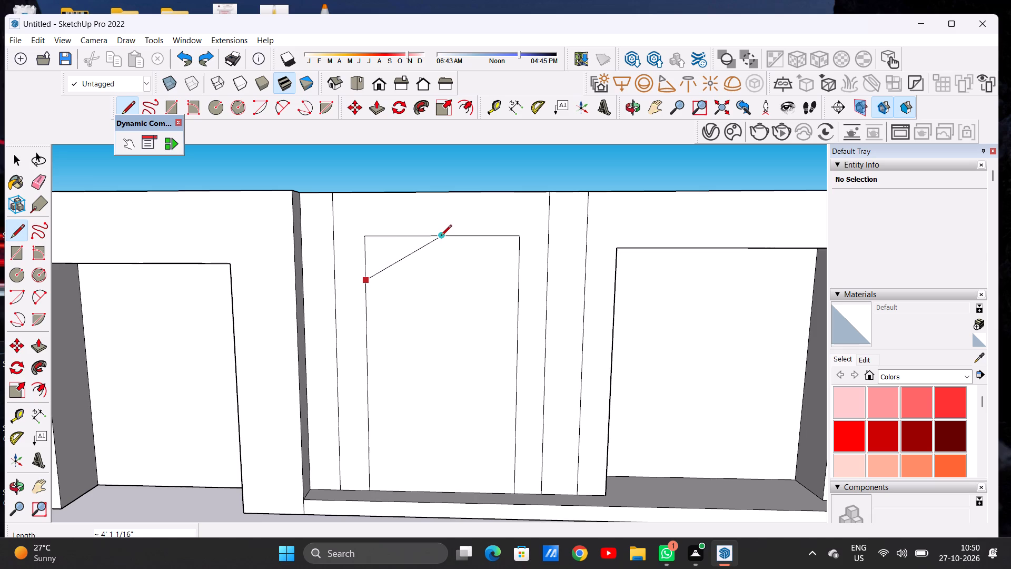
pyautogui.click(440, 236)
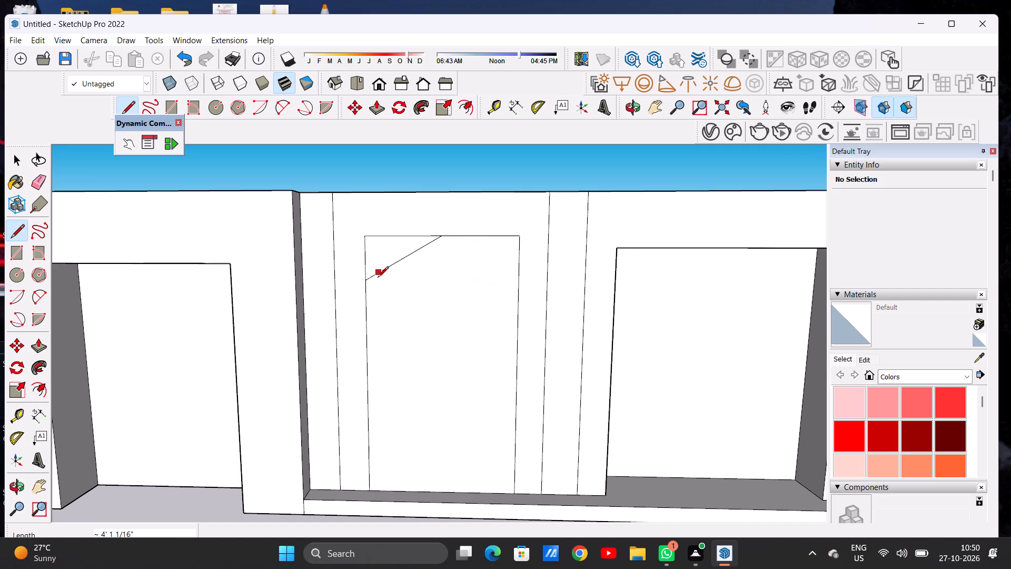
pyautogui.click(518, 282)
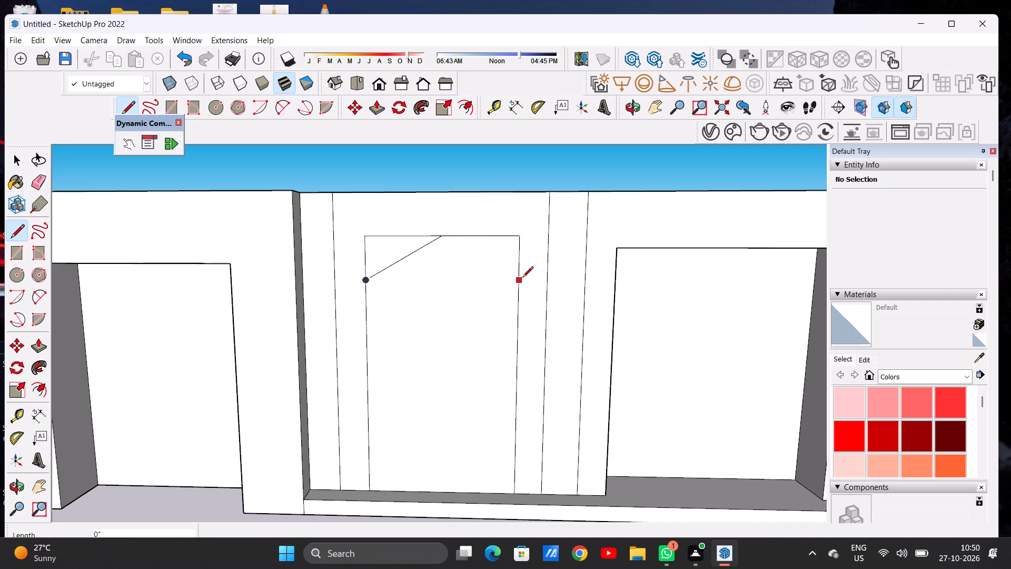
pyautogui.click(521, 279)
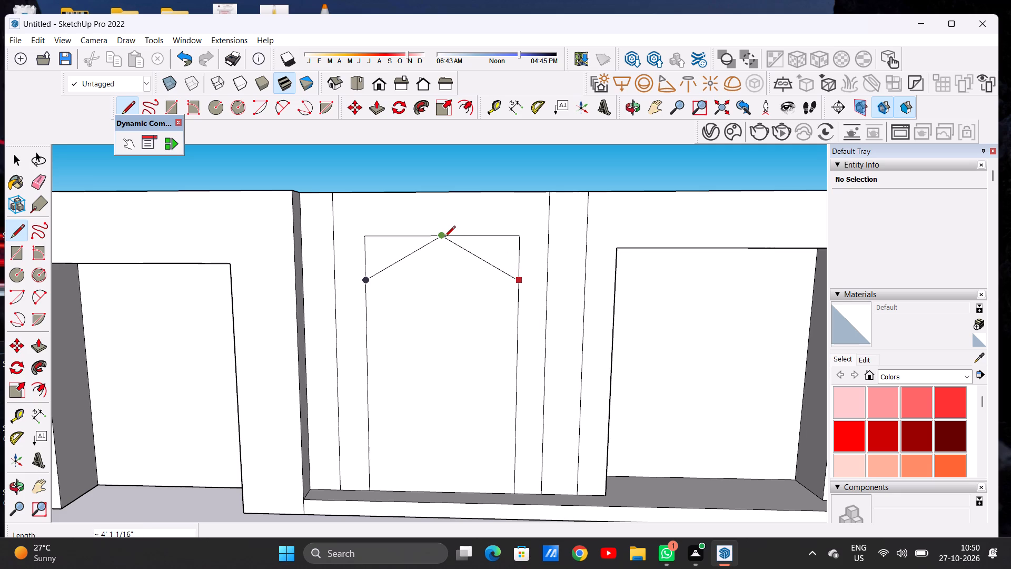
pyautogui.click(443, 235)
pyautogui.press('space')
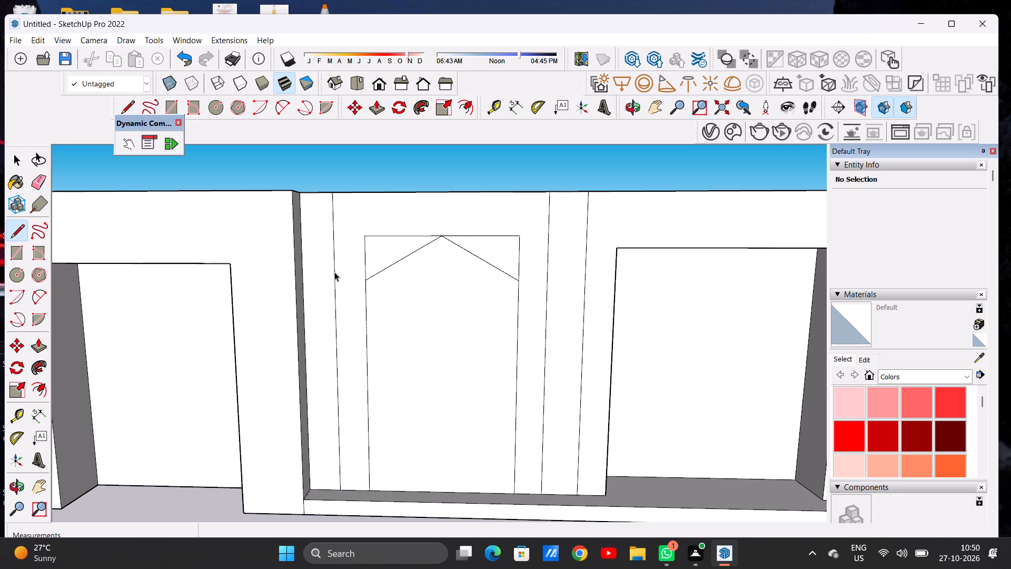
# Draw a two-point arc of about 3' 10" radius over the left sloping line and a matching arc over the right one.
pyautogui.scroll(-3, 328, 274)
pyautogui.scroll(5, 410, 264)
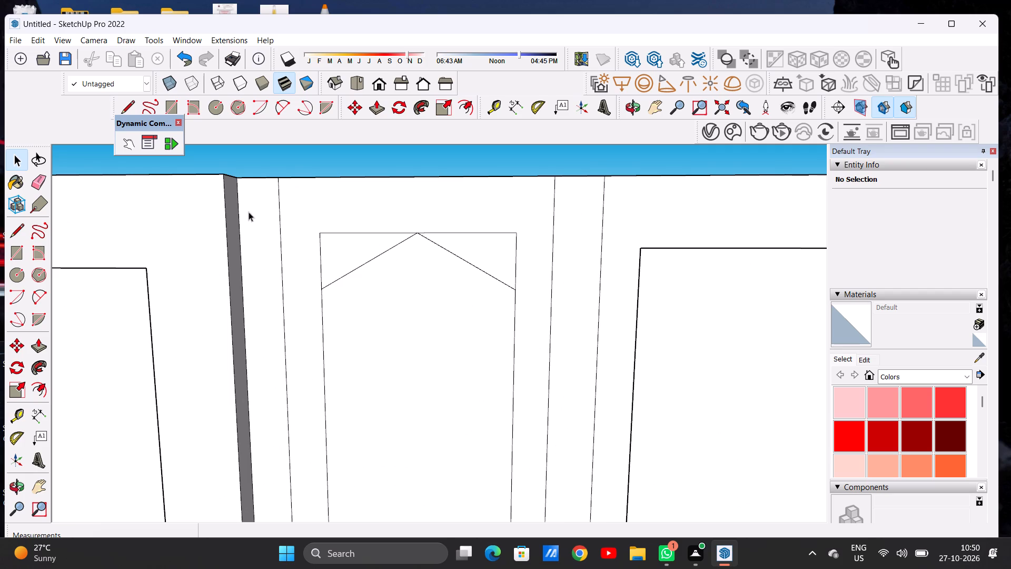
pyautogui.click(284, 109)
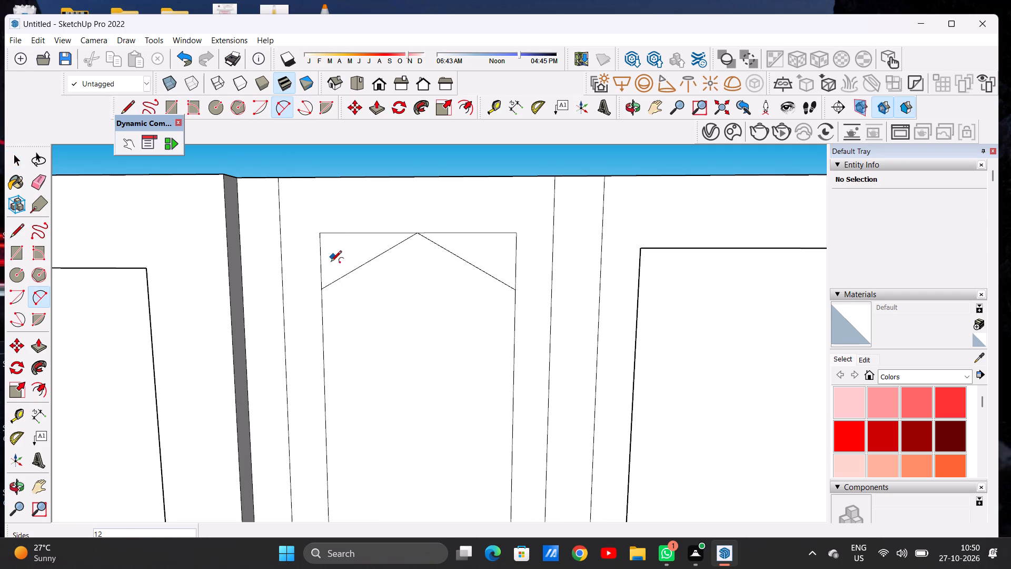
pyautogui.click(322, 287)
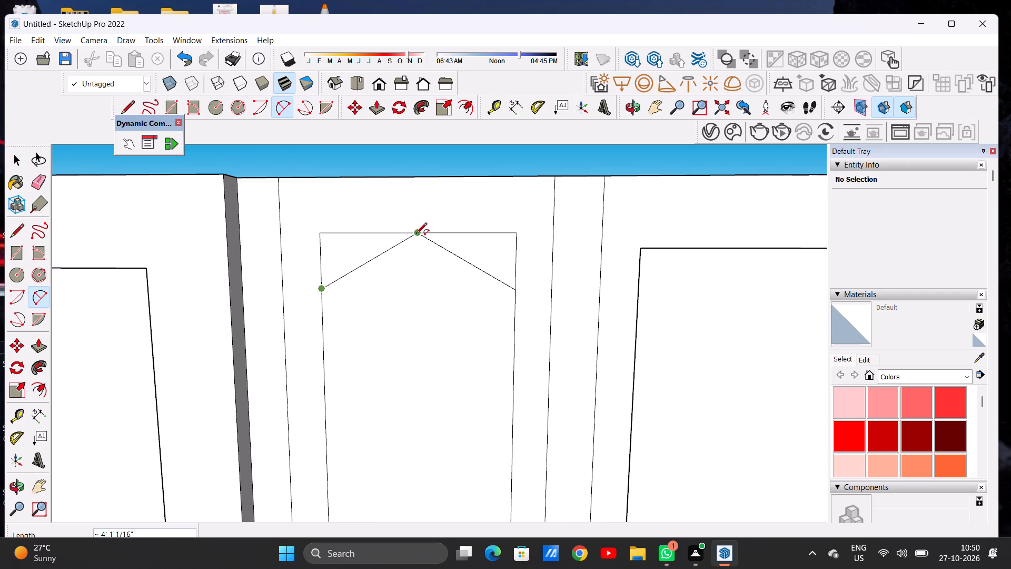
pyautogui.click(416, 232)
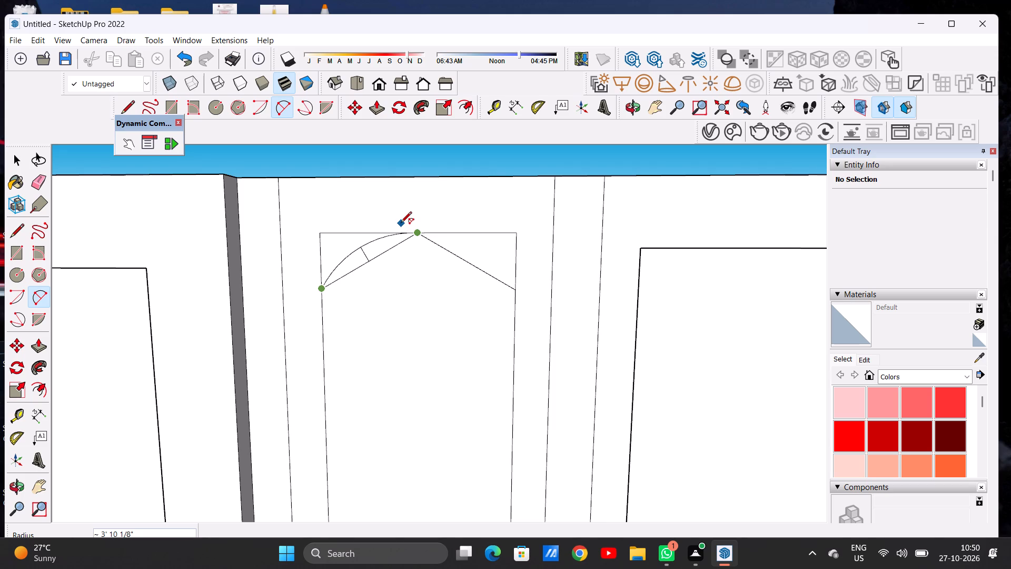
pyautogui.click(401, 223)
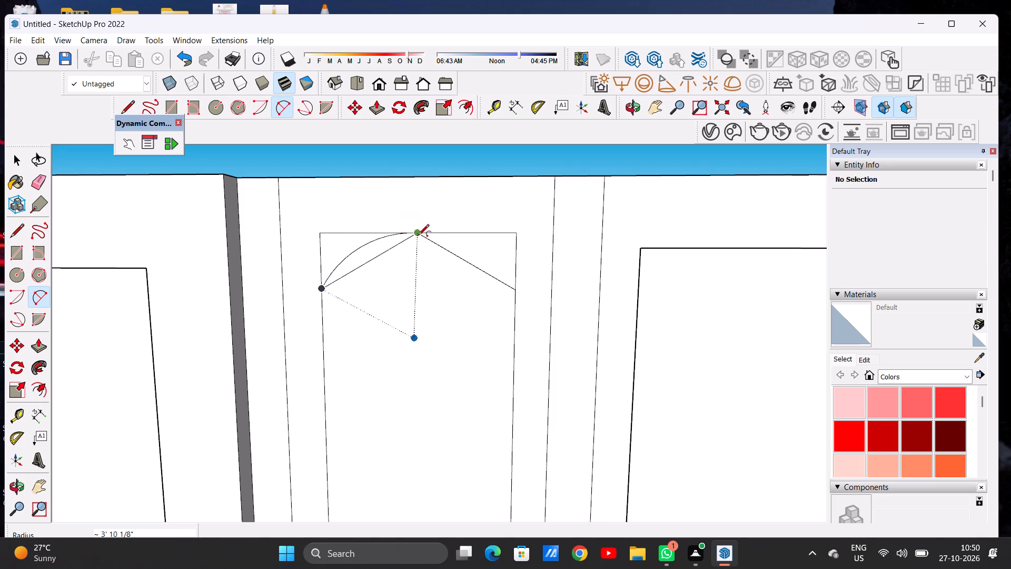
pyautogui.click(418, 236)
pyautogui.click(514, 288)
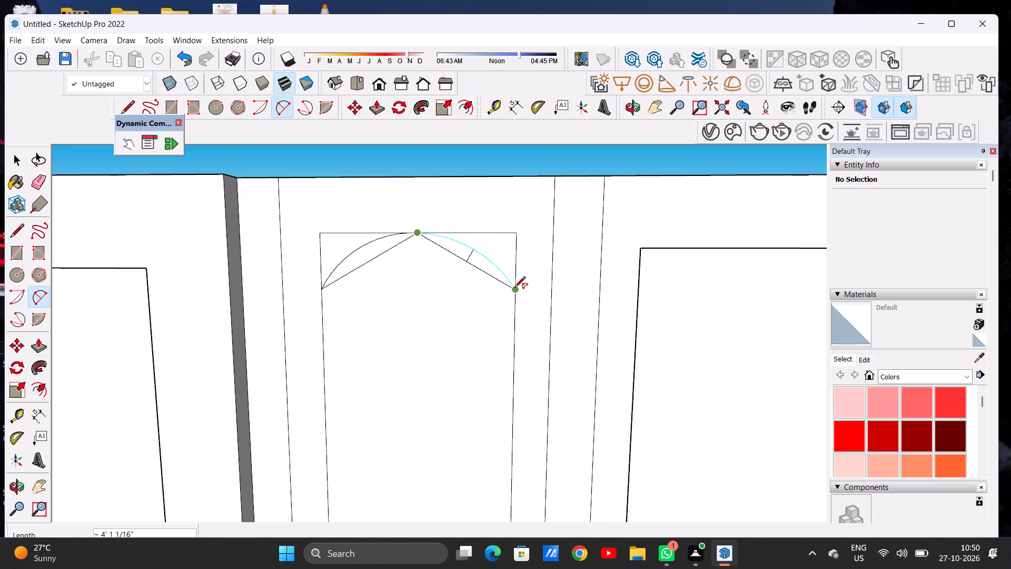
pyautogui.click(514, 288)
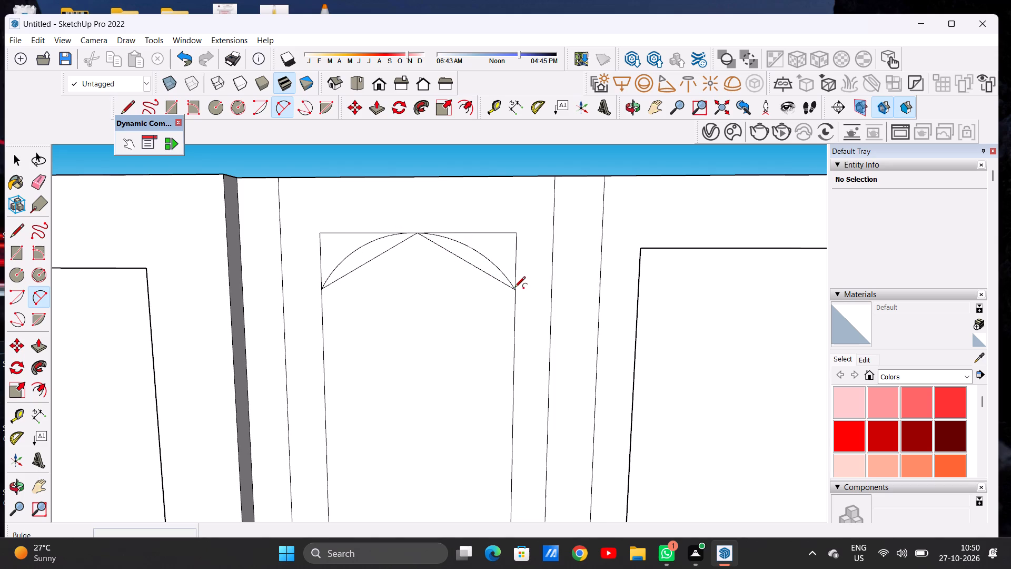
pyautogui.press('space')
# Erase the two sloping guide lines beneath the arcs.
pyautogui.scroll(1, 388, 265)
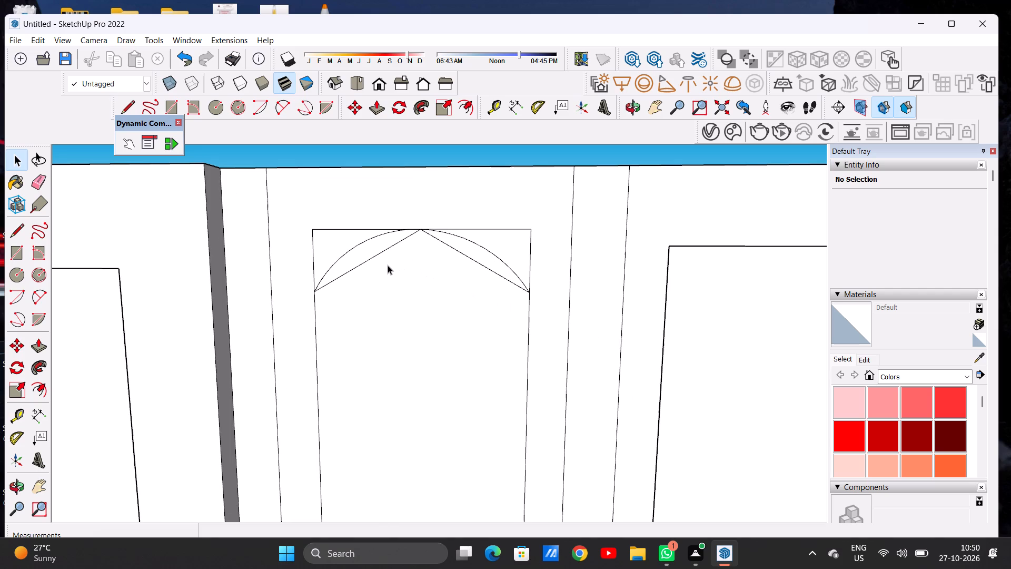
pyautogui.press('e')
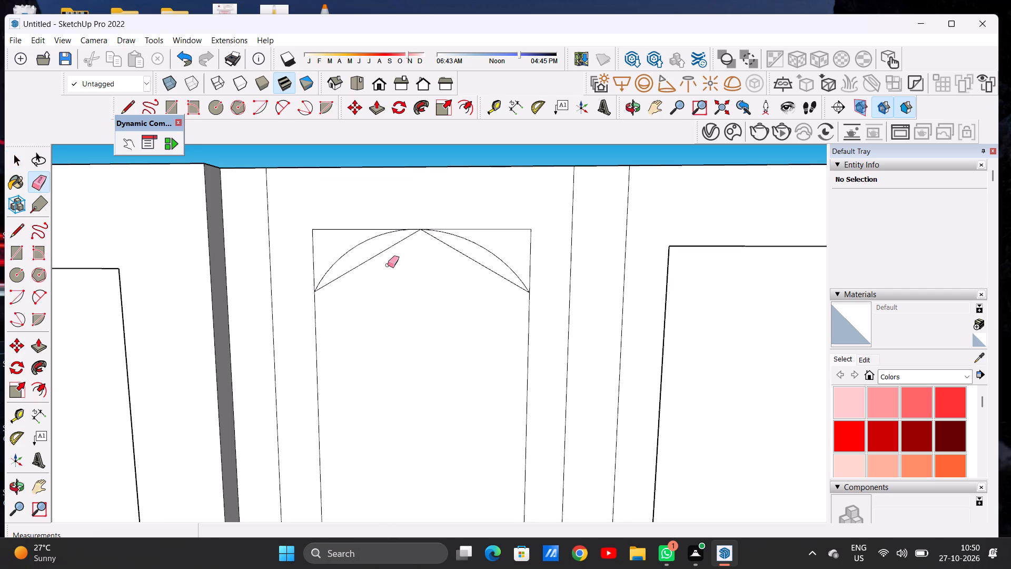
pyautogui.click(383, 251)
pyautogui.click(460, 251)
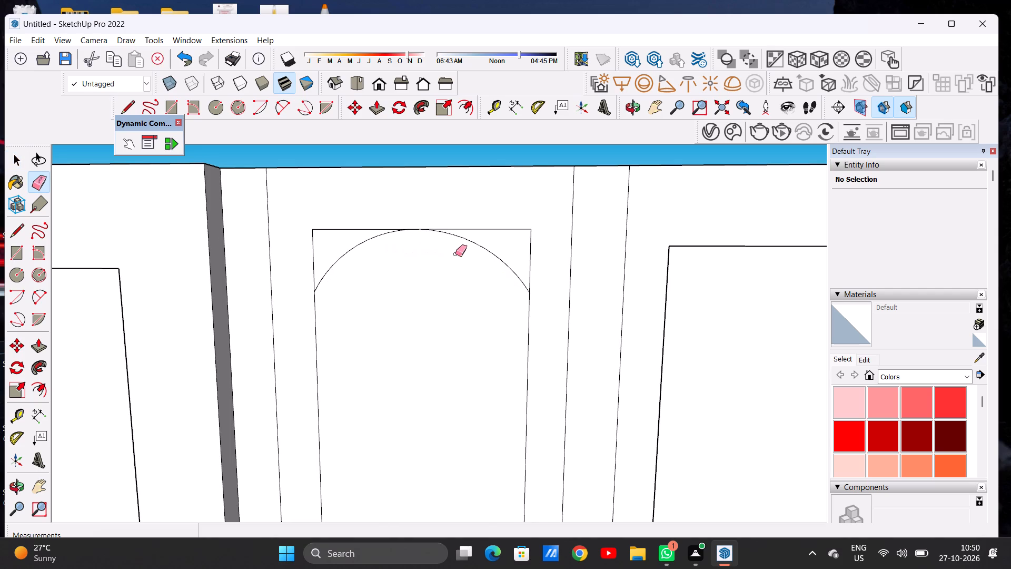
# Erase the door outline's square top corners outside the arcs, removing the top edge and both upper side segments.
pyautogui.scroll(-6, 380, 283)
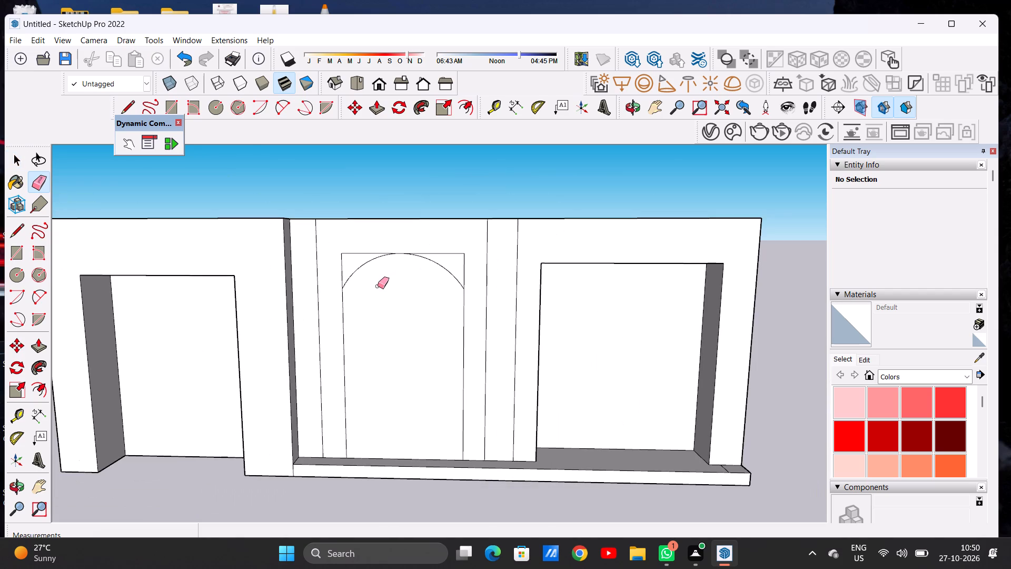
pyautogui.scroll(5, 418, 250)
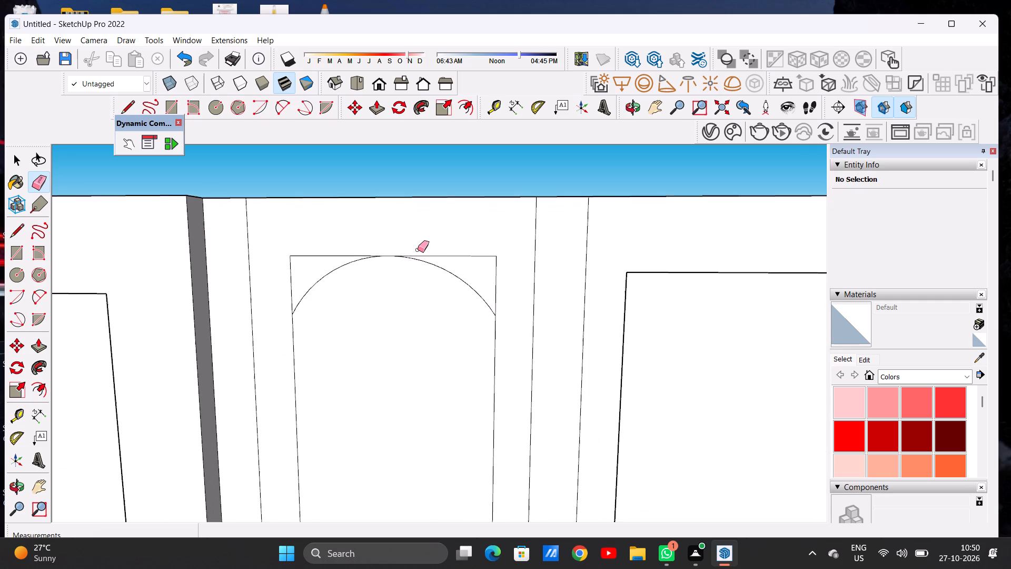
pyautogui.scroll(6, 400, 254)
pyautogui.moveTo(305, 243); pyautogui.dragTo(298, 251)
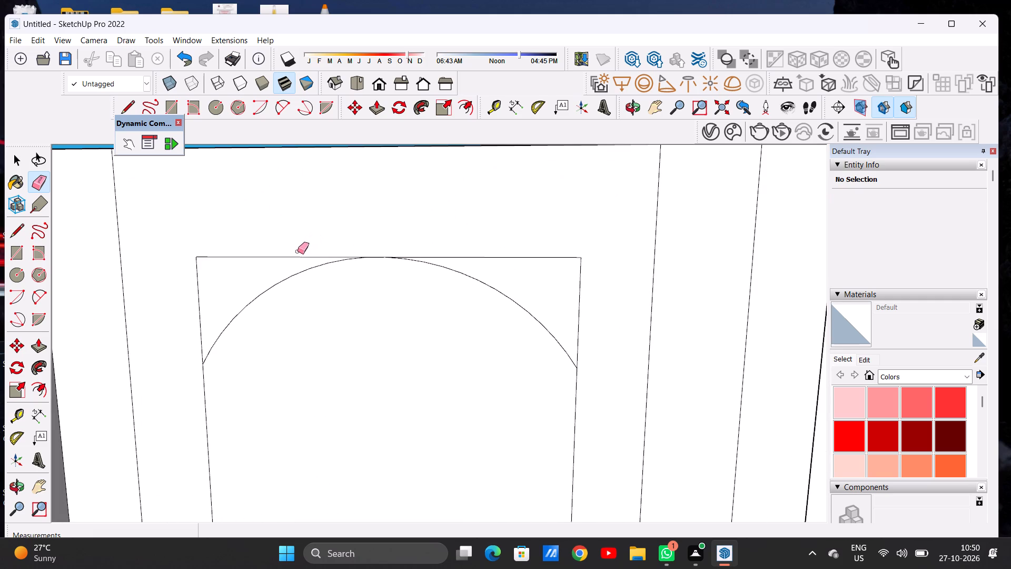
pyautogui.moveTo(298, 251); pyautogui.dragTo(293, 258)
pyautogui.moveTo(219, 272); pyautogui.dragTo(185, 286)
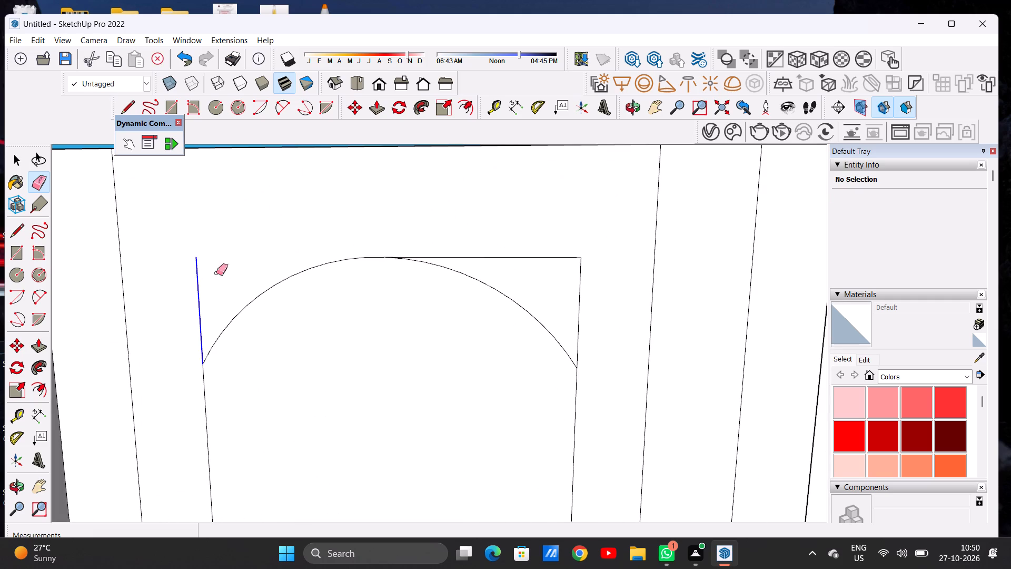
pyautogui.moveTo(489, 254); pyautogui.dragTo(517, 263)
pyautogui.moveTo(566, 272); pyautogui.dragTo(581, 289)
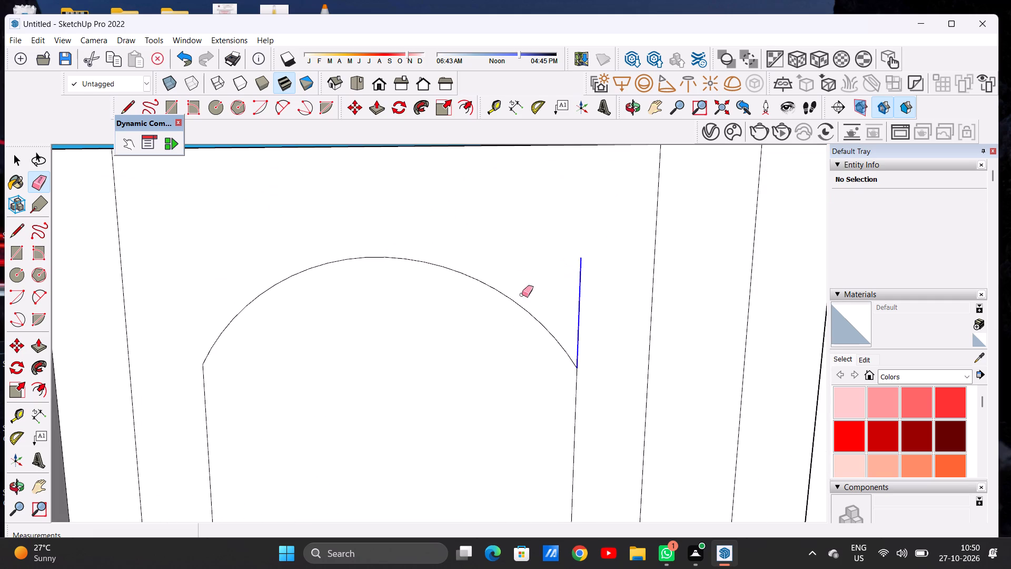
pyautogui.scroll(-9, 467, 282)
pyautogui.scroll(1, 444, 269)
pyautogui.scroll(-5, 444, 269)
pyautogui.scroll(1, 411, 270)
pyautogui.scroll(-3, 411, 270)
pyautogui.press('space')
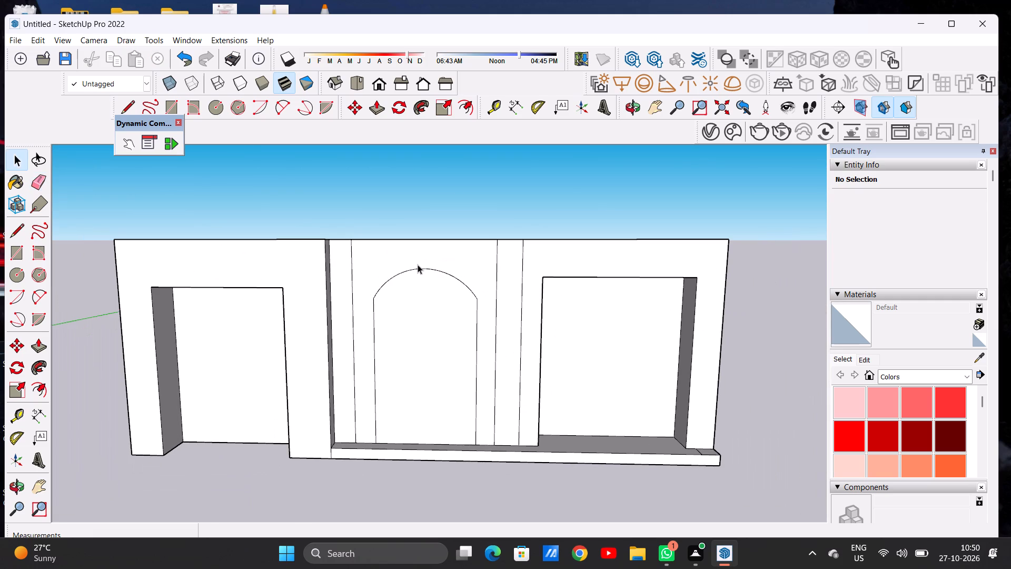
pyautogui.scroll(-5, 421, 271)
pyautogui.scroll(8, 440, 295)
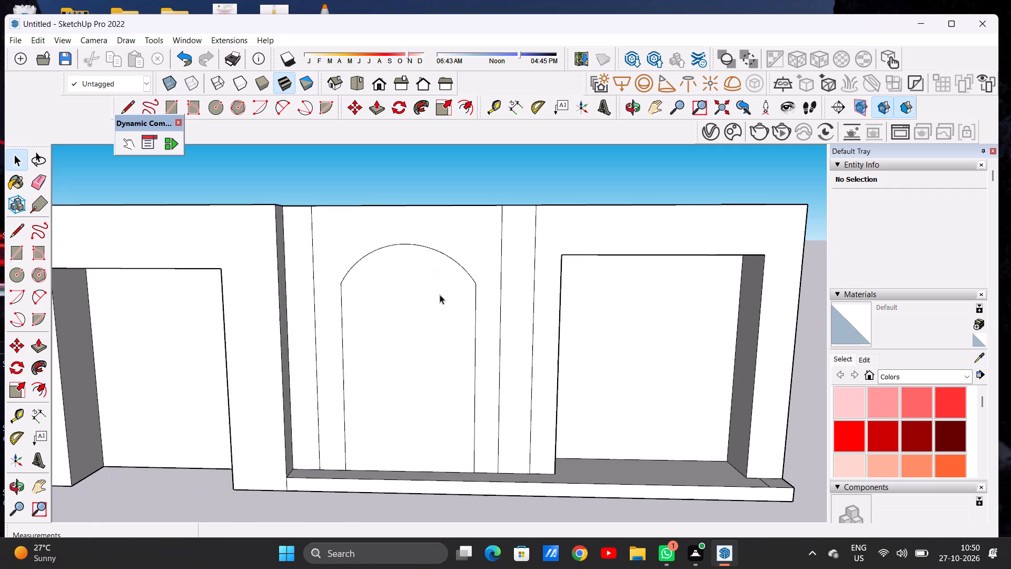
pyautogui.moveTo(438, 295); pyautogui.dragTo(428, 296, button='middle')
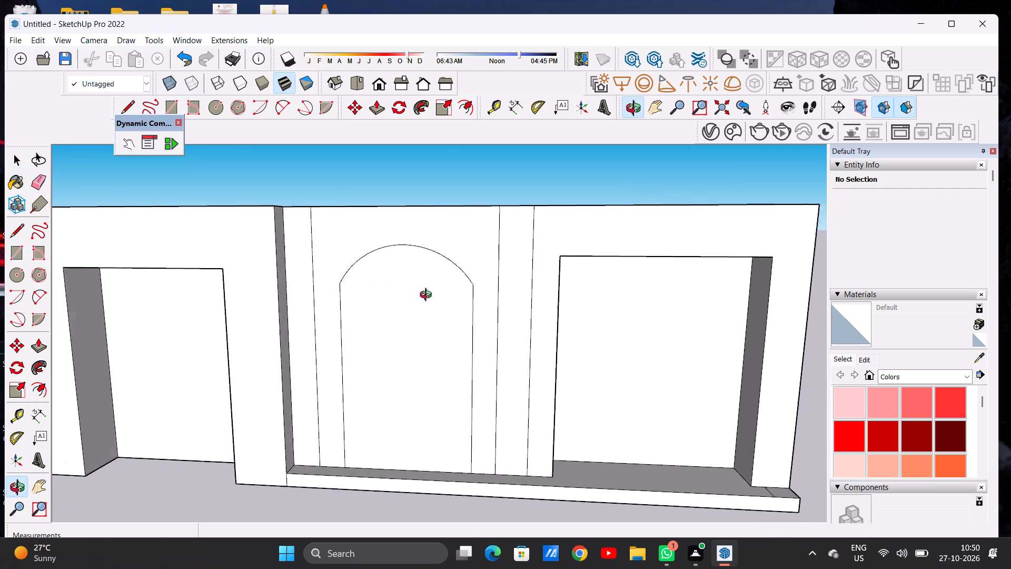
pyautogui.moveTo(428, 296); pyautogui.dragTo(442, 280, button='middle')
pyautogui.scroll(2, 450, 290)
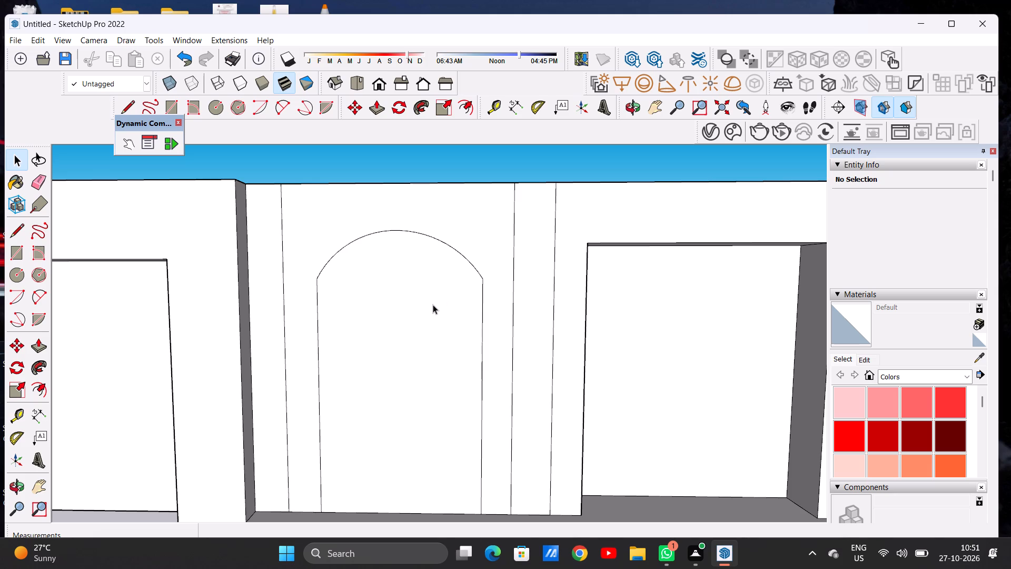
# Offset the arched door outline inward by about 5 1/4".
pyautogui.scroll(-3, 423, 325)
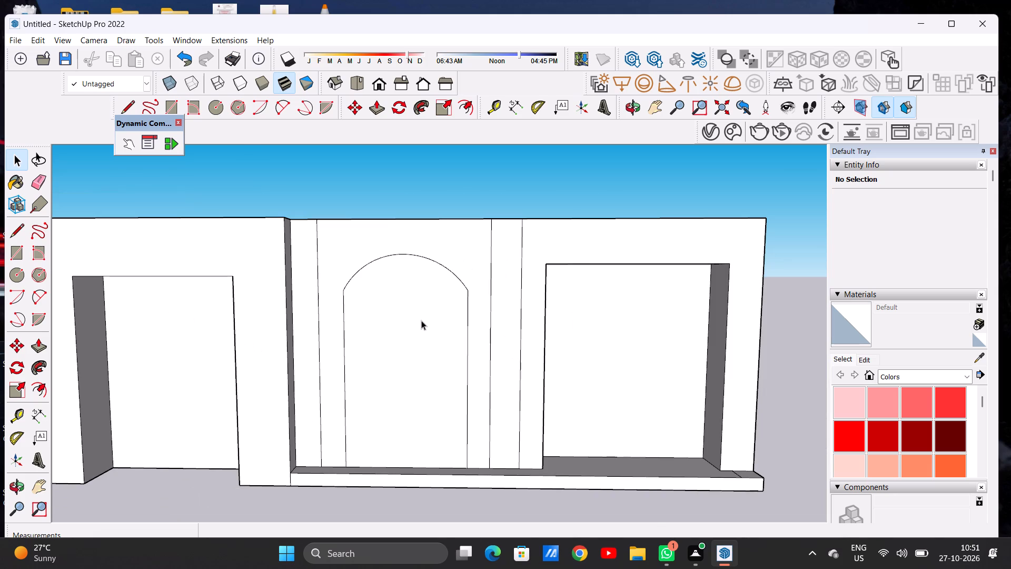
pyautogui.write('OF')
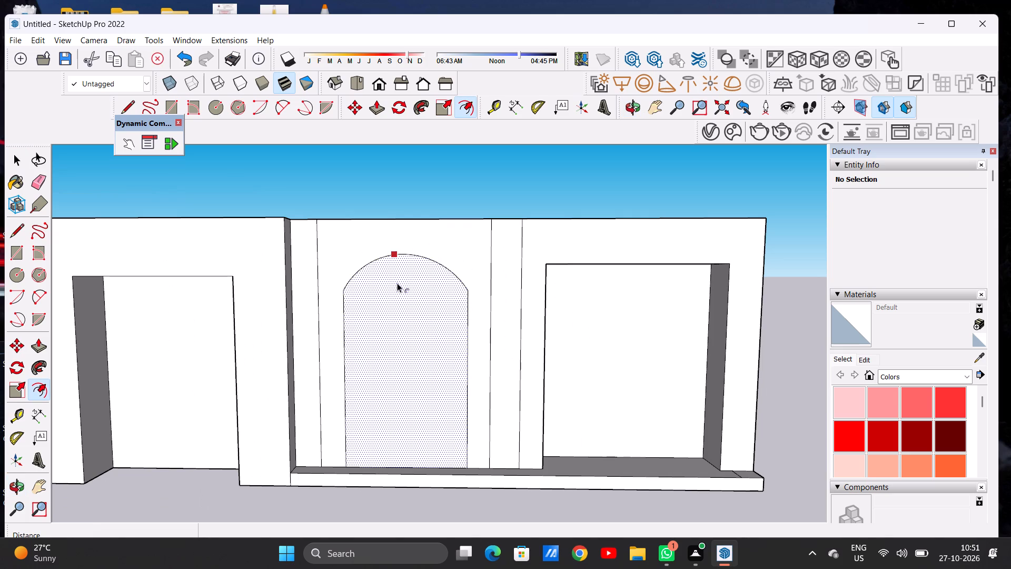
pyautogui.click(397, 283)
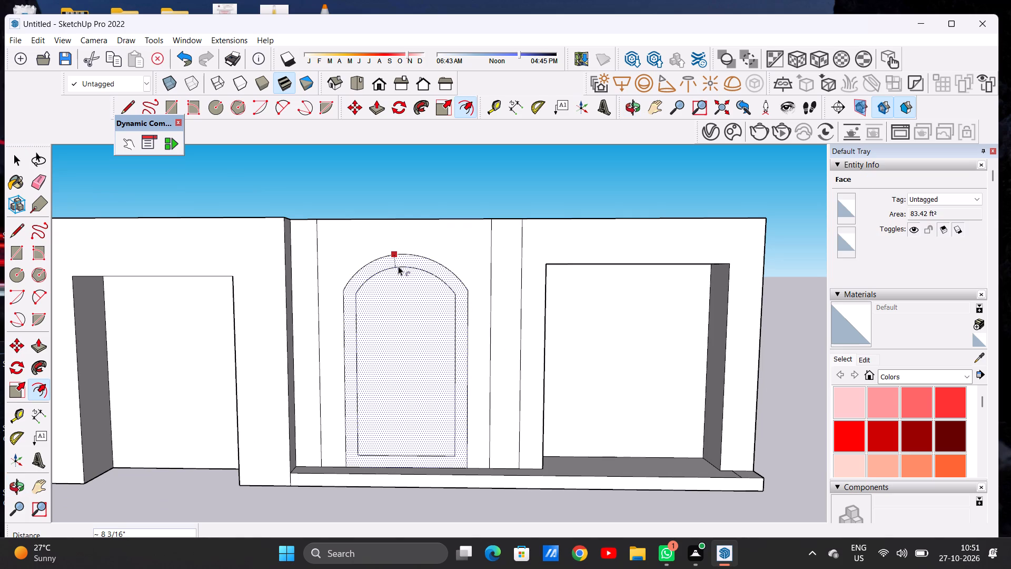
pyautogui.click(398, 262)
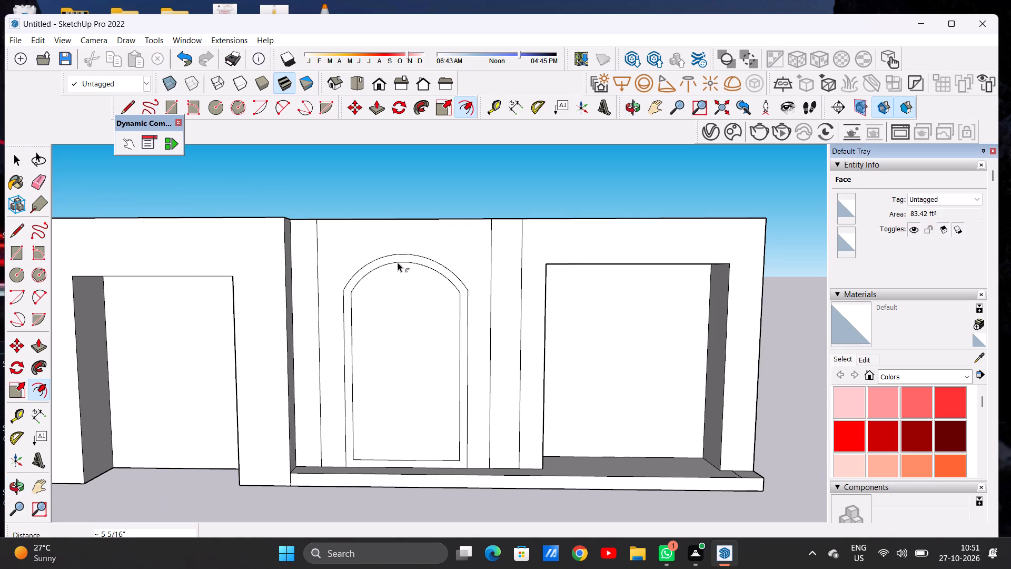
pyautogui.press('space')
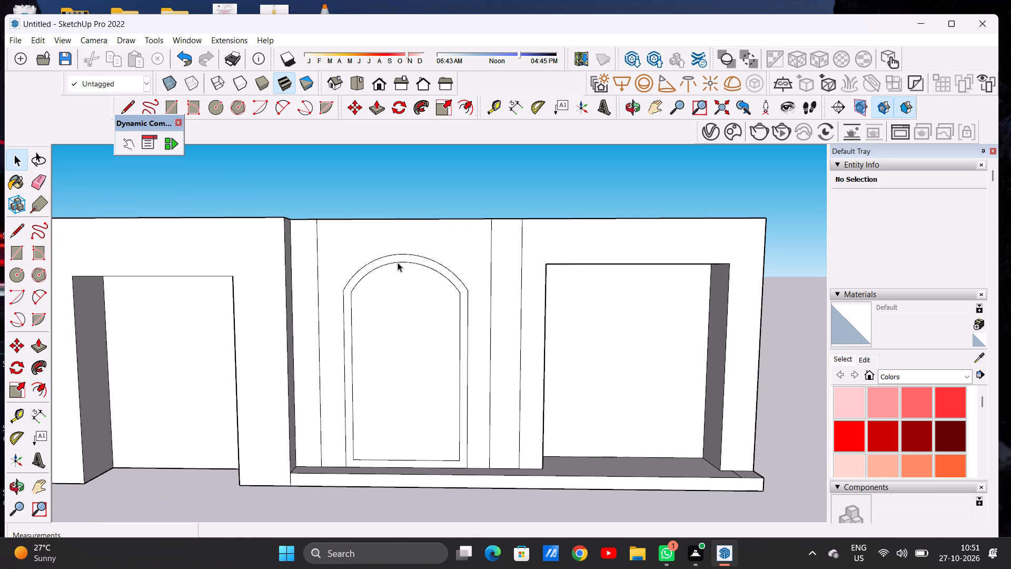
# Offset the inner arched outline inward again by about 4 1/2" to form a second frame band.
pyautogui.scroll(1, 398, 262)
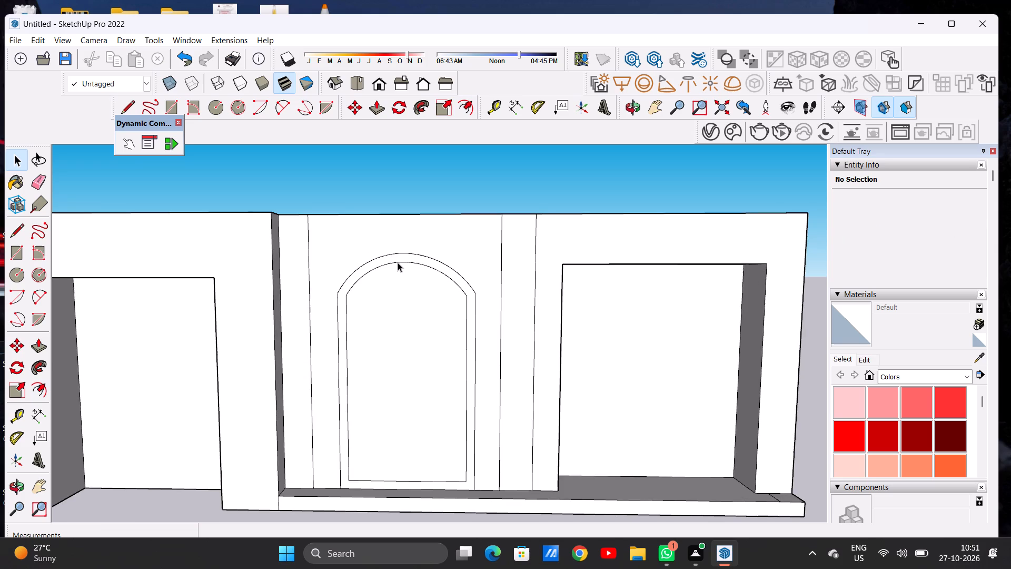
pyautogui.write('OF')
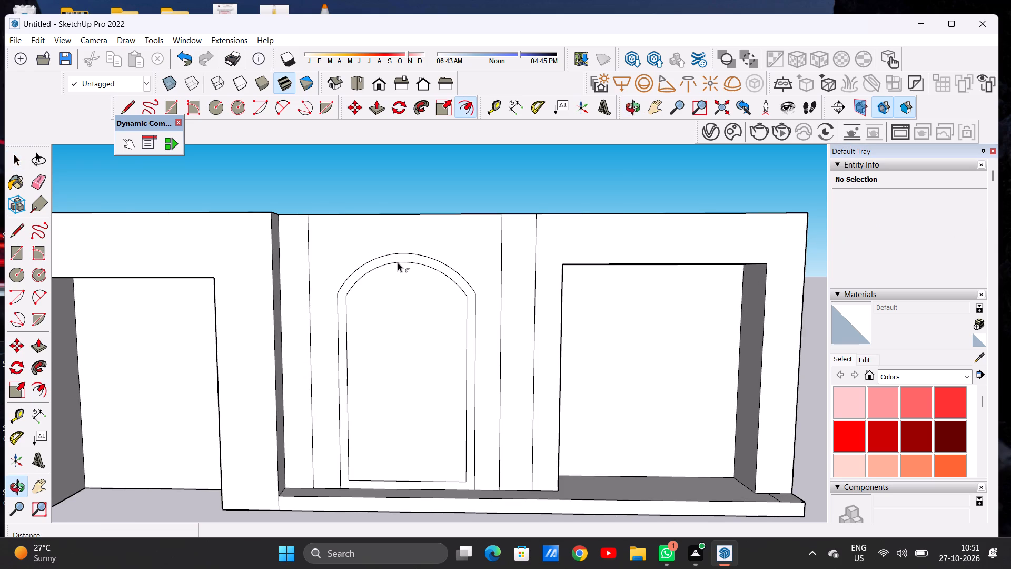
pyautogui.click(392, 277)
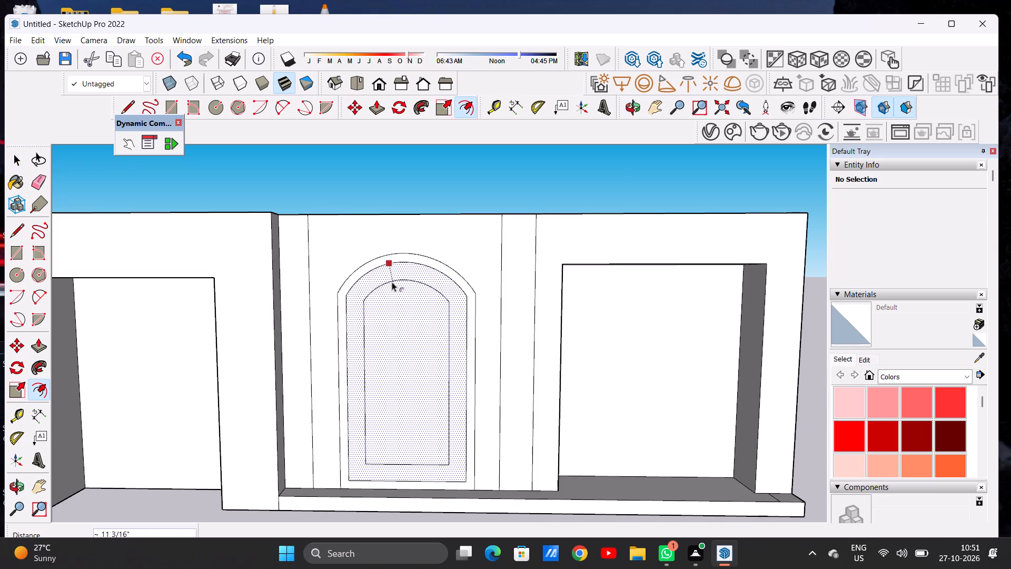
pyautogui.click(392, 271)
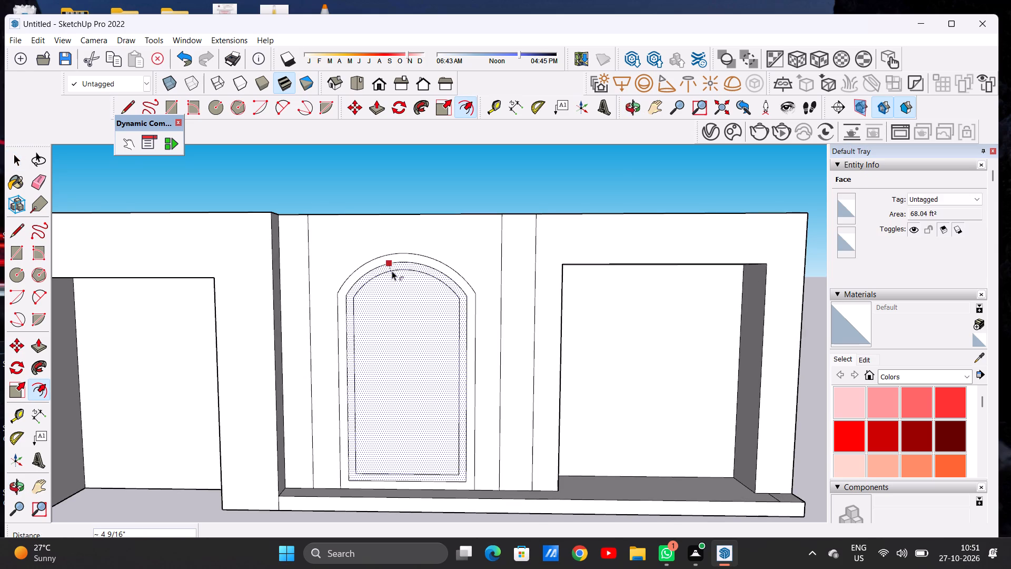
pyautogui.press('space')
# Push the innermost arched door face back into the wall about 3' 8".
pyautogui.press('p')
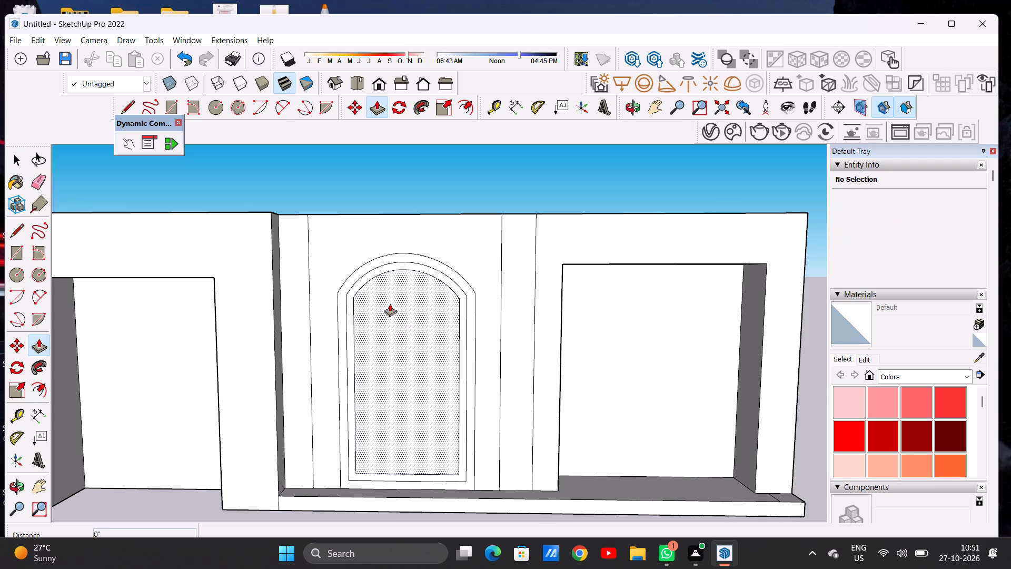
pyautogui.click(399, 357)
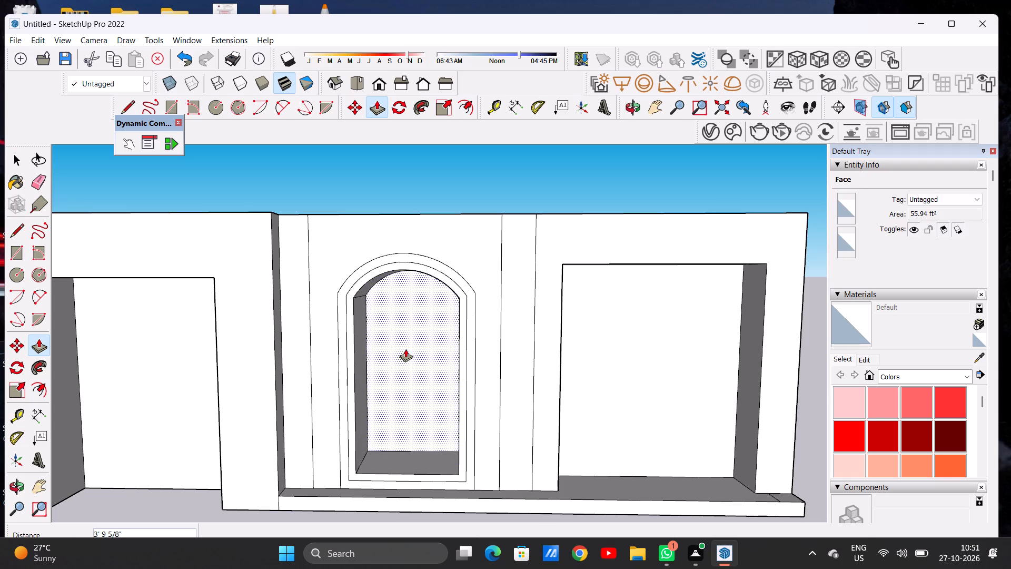
pyautogui.click(405, 349)
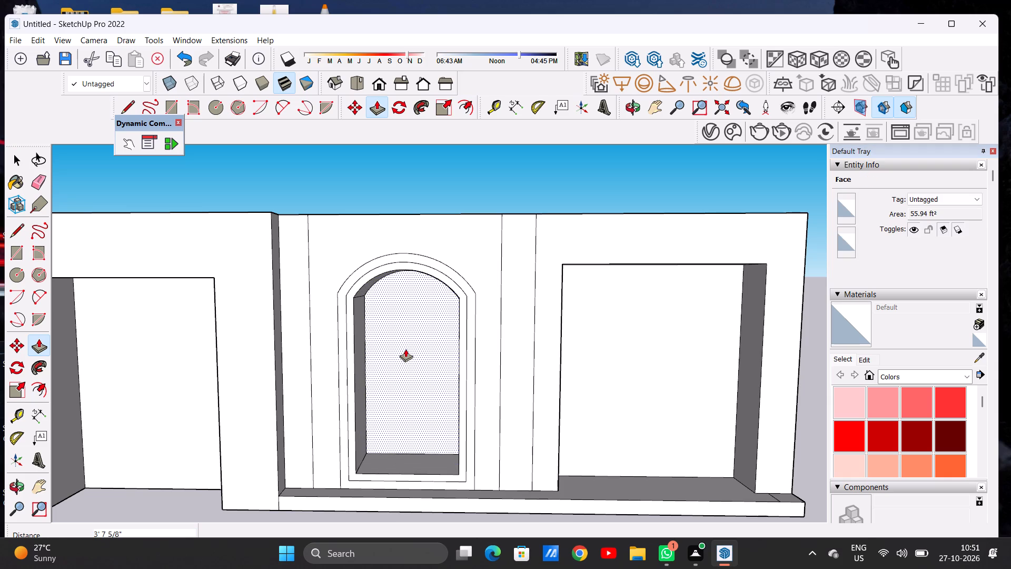
pyautogui.press('space')
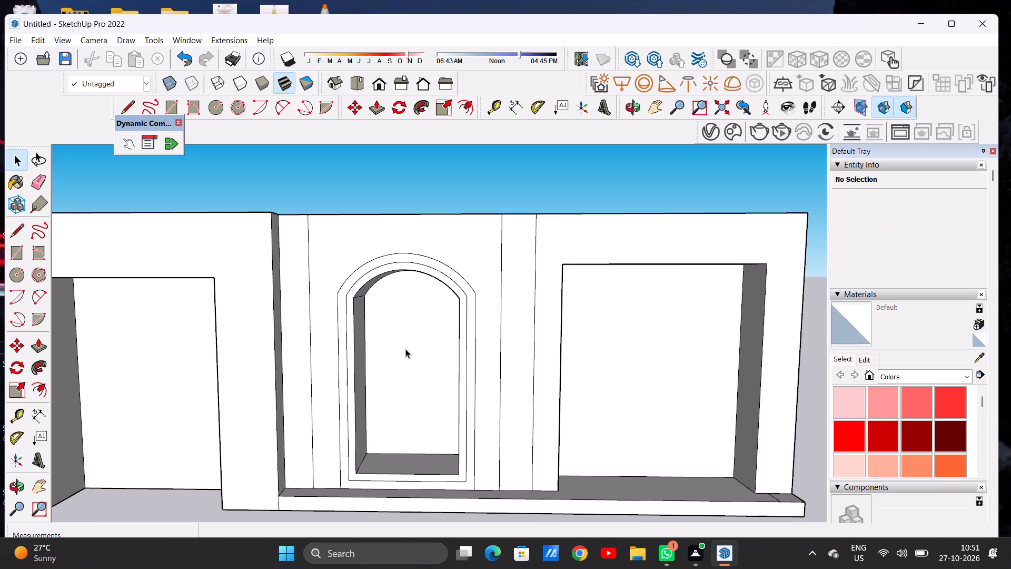
# Pull the outer arched frame band forward from the wall about 7 1/2".
pyautogui.scroll(-3, 406, 355)
pyautogui.moveTo(414, 365); pyautogui.dragTo(348, 403, button='middle')
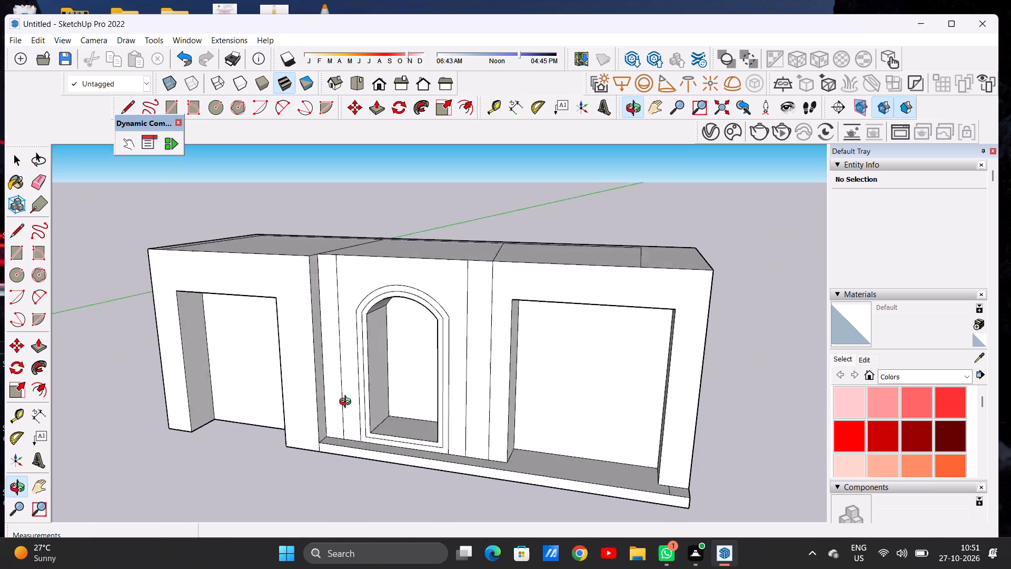
pyautogui.moveTo(348, 403); pyautogui.dragTo(333, 396, button='middle')
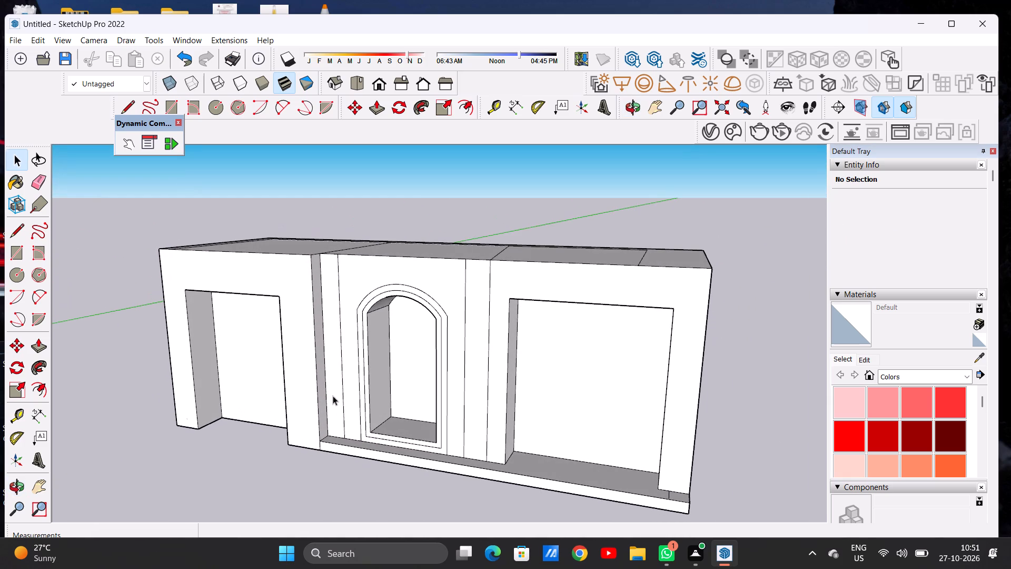
pyautogui.scroll(5, 435, 336)
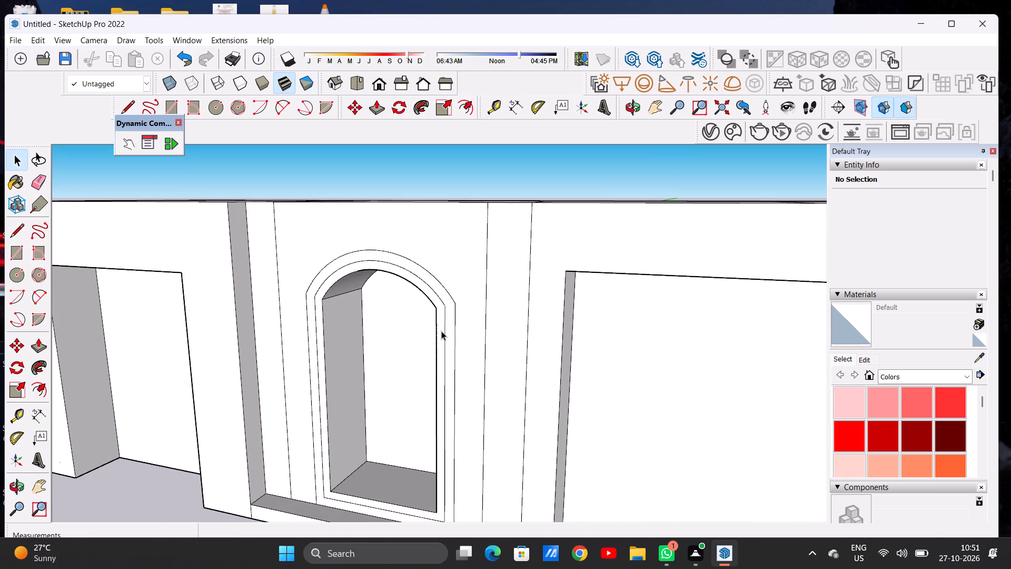
pyautogui.press('p')
pyautogui.scroll(5, 452, 323)
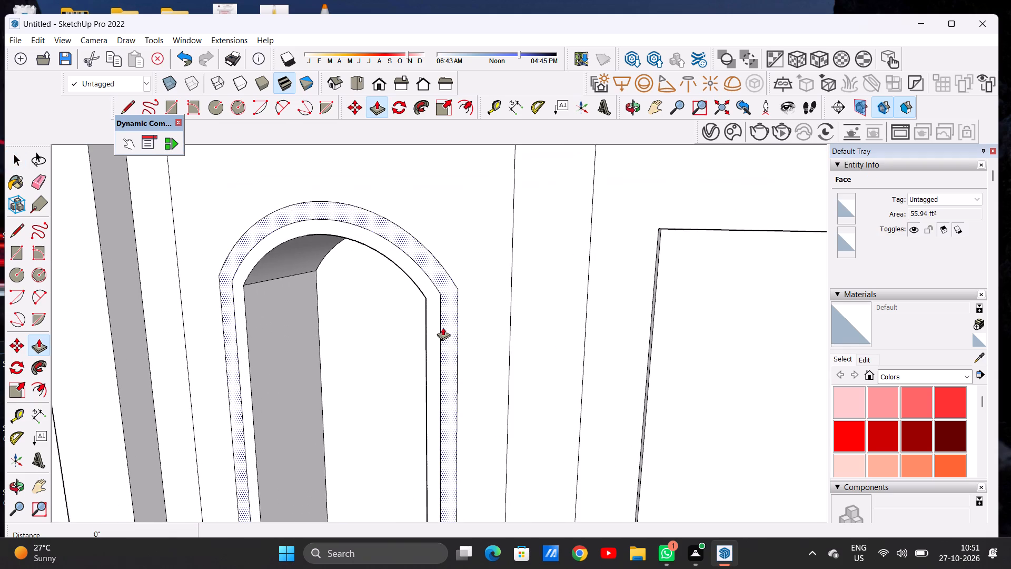
pyautogui.click(450, 325)
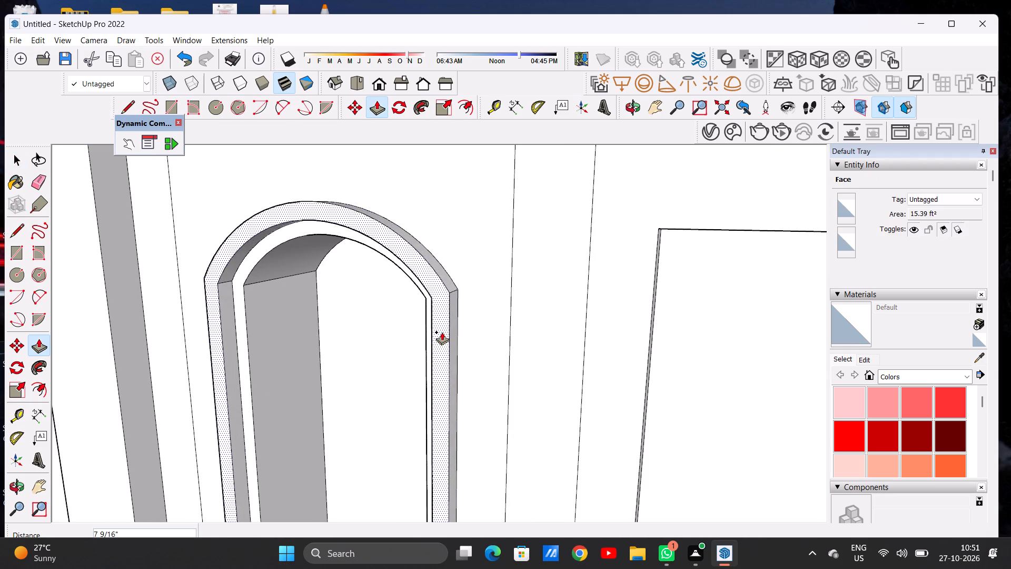
pyautogui.click(442, 332)
pyautogui.press('space')
# Draw two closely spaced parallel lines, each about 5' 5" long, across the arched recess floor from side wall to side wall.
pyautogui.scroll(-11, 462, 327)
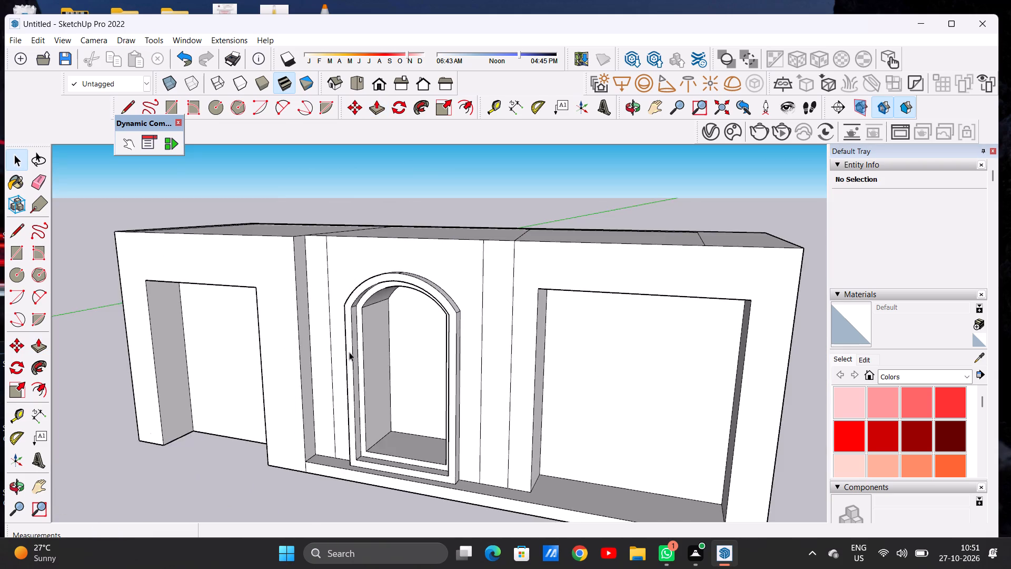
pyautogui.moveTo(349, 352); pyautogui.dragTo(434, 315, button='middle')
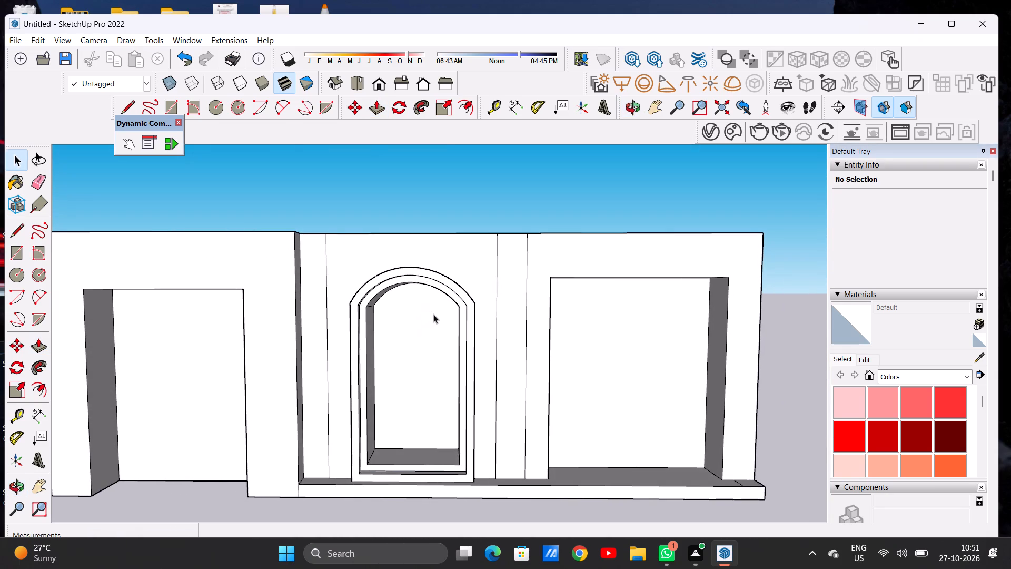
pyautogui.scroll(4, 423, 364)
pyautogui.scroll(-2, 436, 344)
pyautogui.scroll(1, 437, 341)
pyautogui.scroll(-4, 438, 338)
pyautogui.moveTo(423, 349); pyautogui.dragTo(409, 431, button='middle')
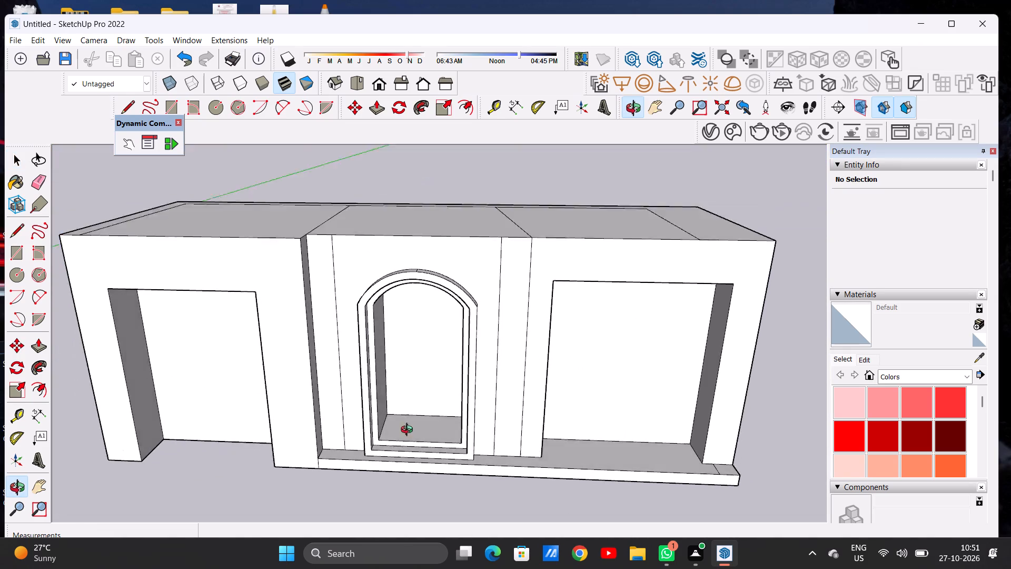
pyautogui.moveTo(409, 431); pyautogui.dragTo(411, 468, button='middle')
pyautogui.scroll(4, 420, 416)
pyautogui.moveTo(409, 404); pyautogui.dragTo(421, 426, button='middle')
pyautogui.scroll(3, 428, 406)
pyautogui.press('l')
pyautogui.scroll(6, 448, 400)
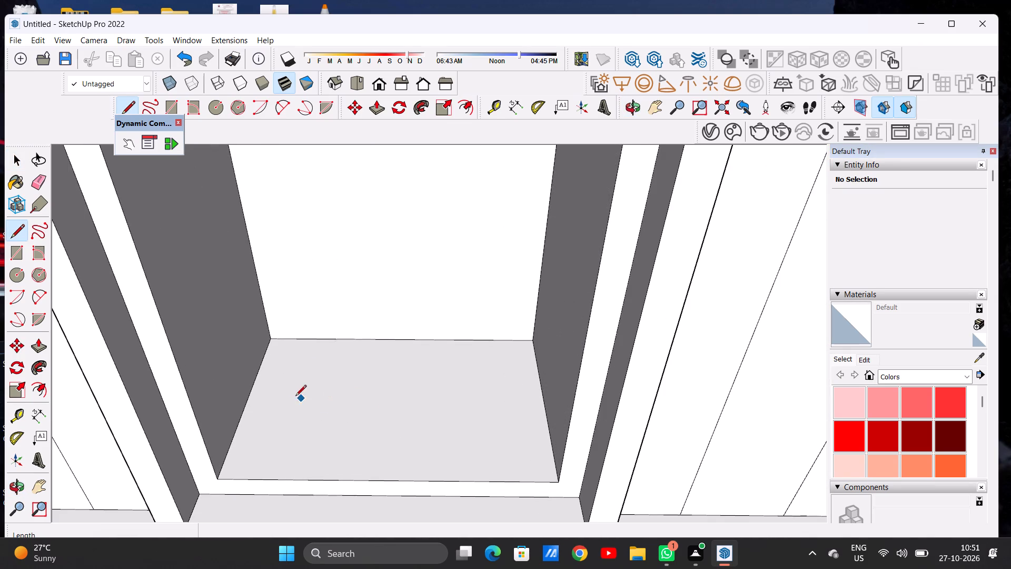
pyautogui.click(246, 407)
pyautogui.click(541, 396)
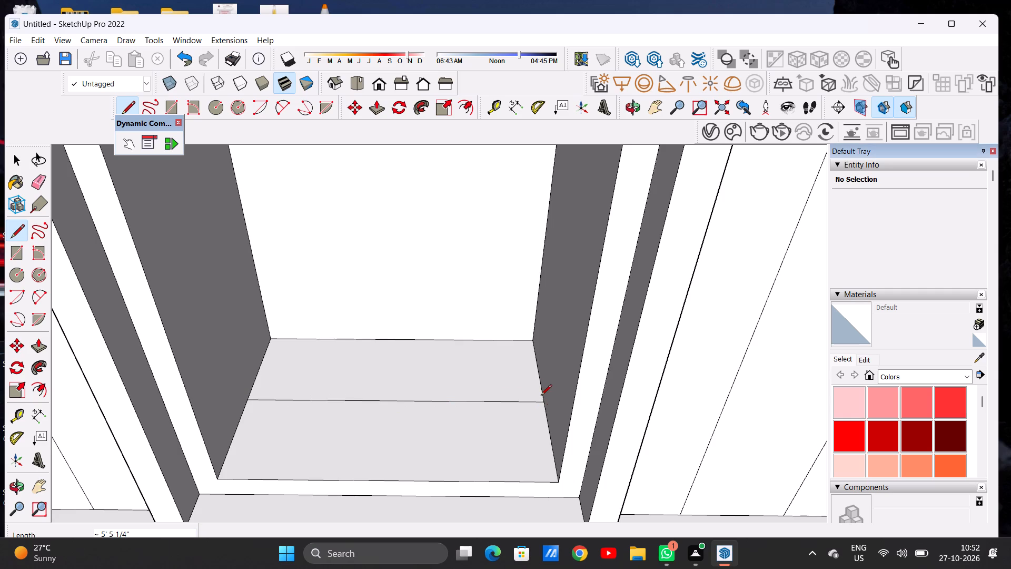
pyautogui.click(241, 415)
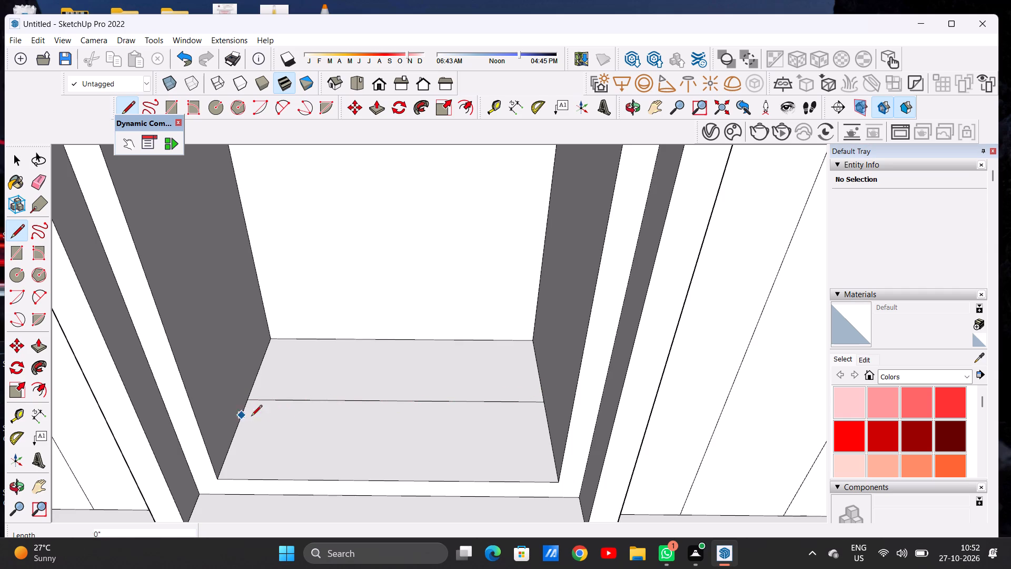
pyautogui.click(543, 421)
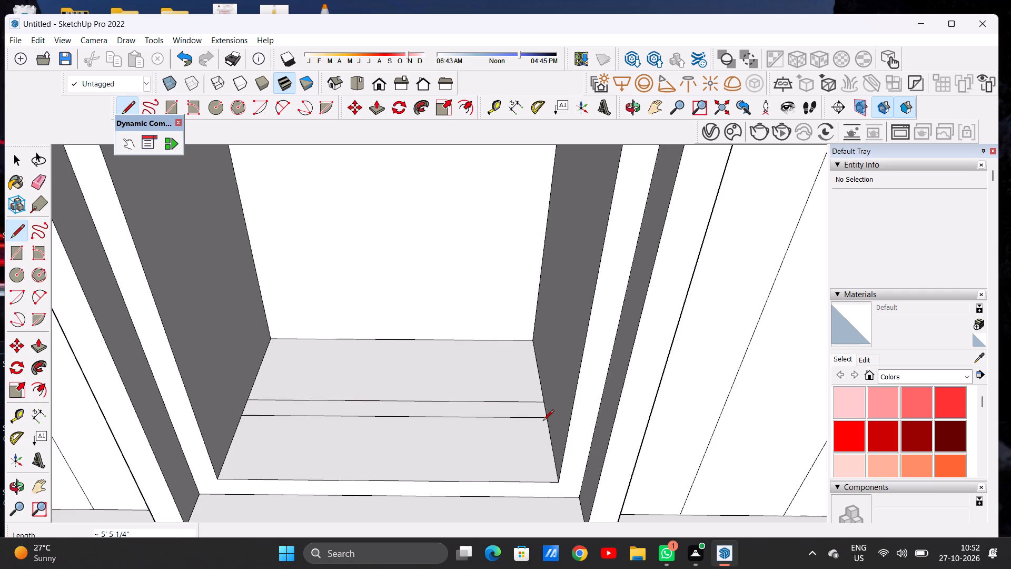
# Move the narrow strip on the arched recess floor, including its edges, about 1' 1" toward the front of the opening.
pyautogui.press('space')
pyautogui.scroll(-5, 532, 420)
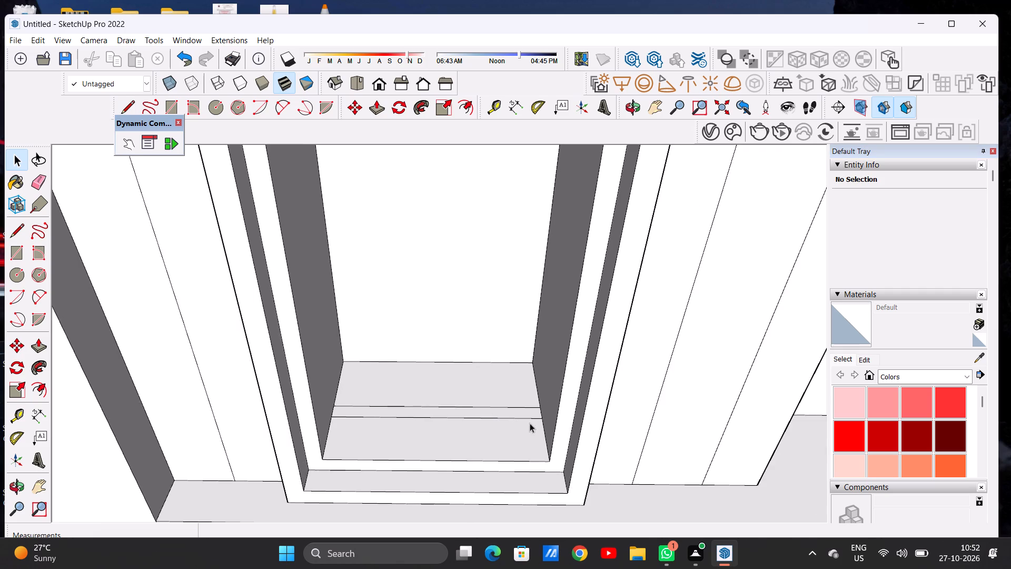
pyautogui.scroll(-2, 503, 419)
pyautogui.scroll(-4, 375, 415)
pyautogui.moveTo(424, 429); pyautogui.dragTo(416, 363, button='middle')
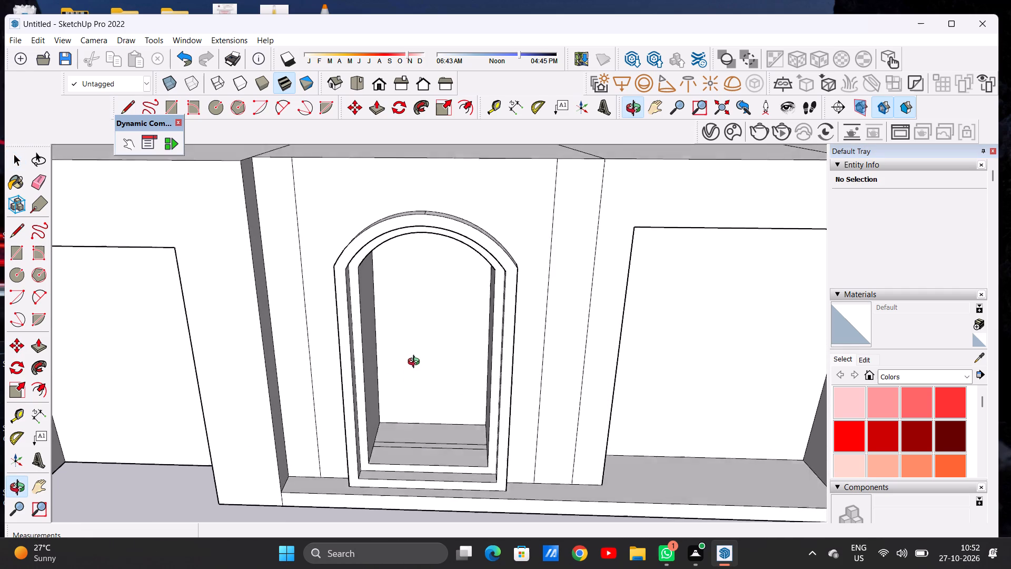
pyautogui.moveTo(416, 363); pyautogui.dragTo(410, 340, button='middle')
pyautogui.scroll(7, 457, 467)
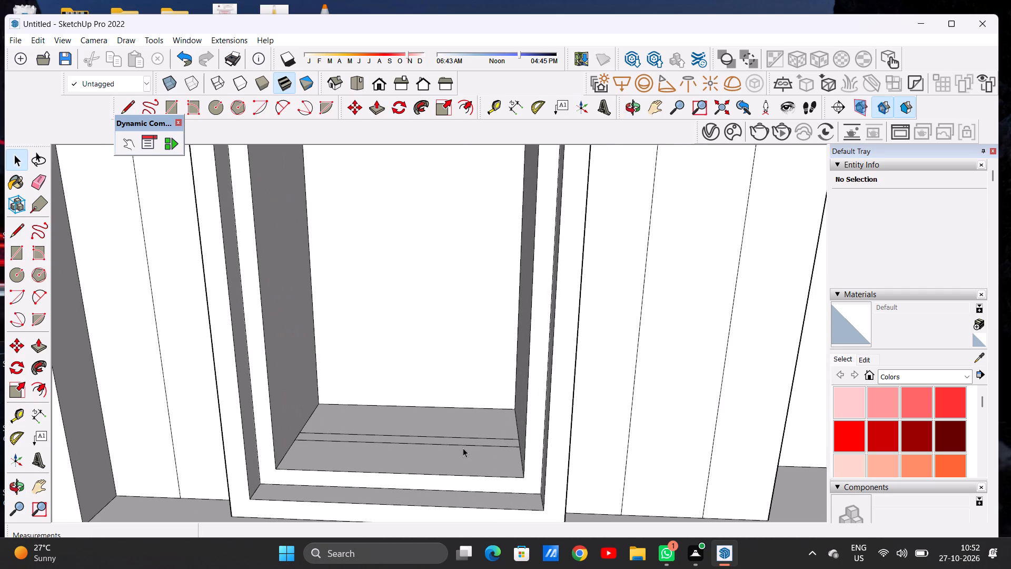
pyautogui.moveTo(463, 449); pyautogui.dragTo(465, 427, button='middle')
pyautogui.scroll(-12, 469, 432)
pyautogui.moveTo(468, 436); pyautogui.dragTo(470, 418, button='middle')
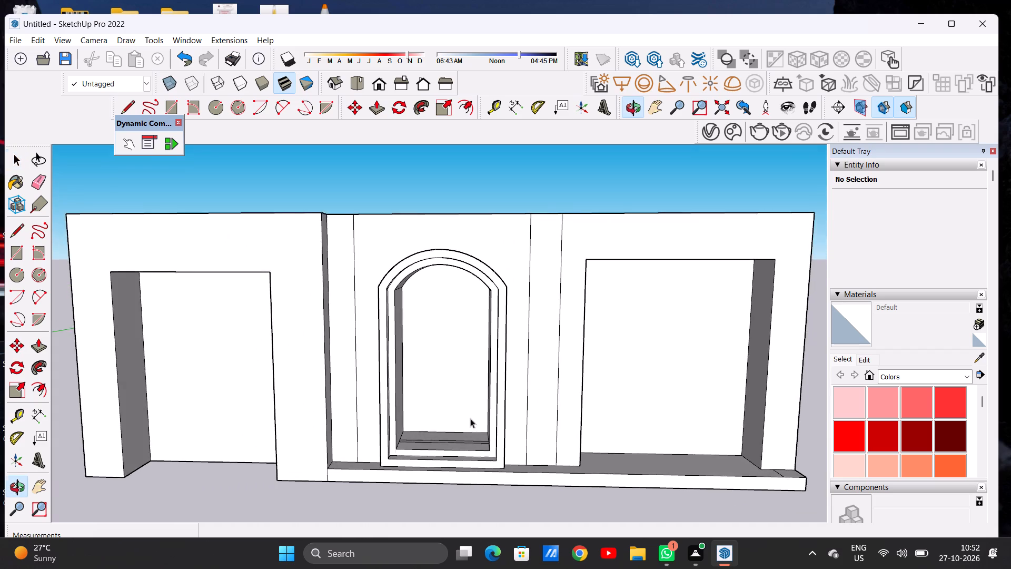
pyautogui.scroll(4, 481, 433)
pyautogui.moveTo(469, 441); pyautogui.dragTo(469, 521, button='middle')
pyautogui.scroll(8, 479, 451)
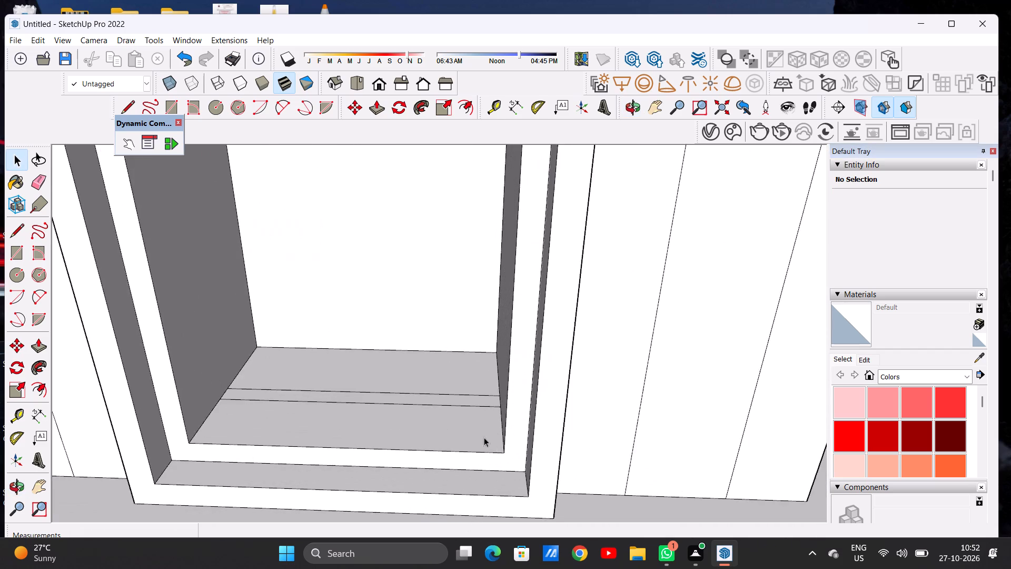
pyautogui.scroll(7, 484, 437)
pyautogui.doubleClick(499, 379)
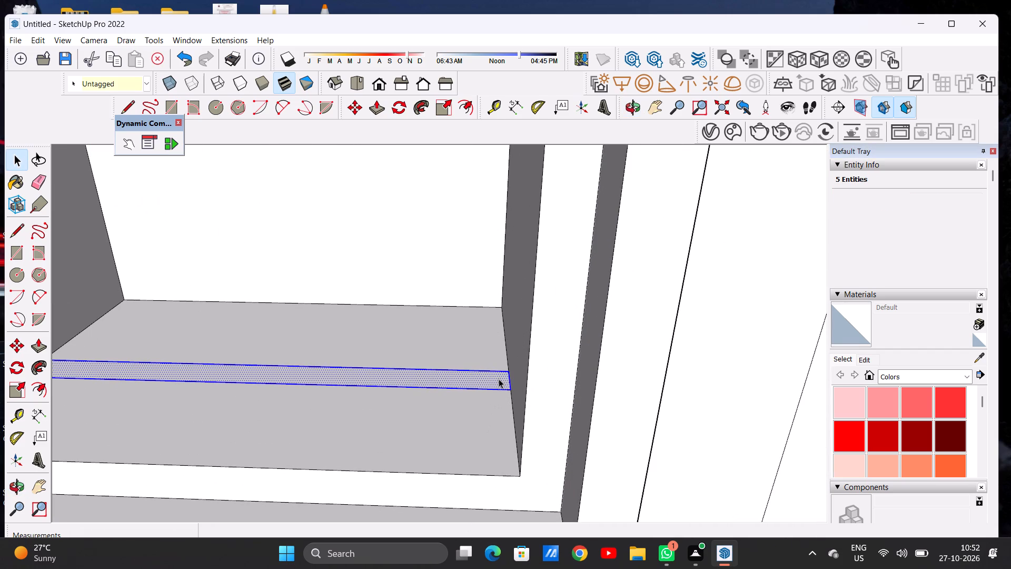
pyautogui.press('m')
pyautogui.click(515, 394)
pyautogui.click(515, 452)
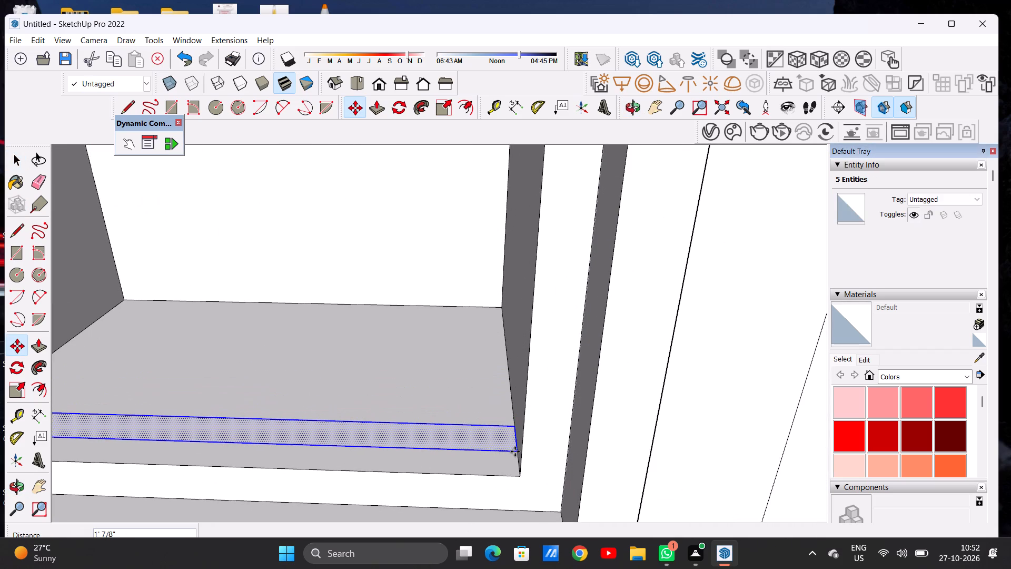
pyautogui.press('space')
pyautogui.scroll(-18, 492, 424)
pyautogui.click(493, 485)
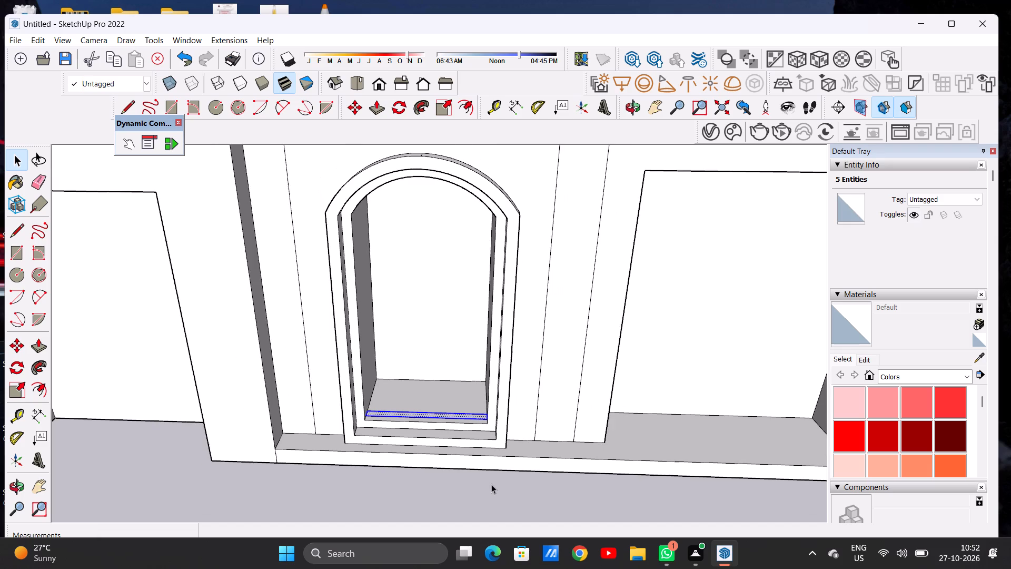
pyautogui.scroll(3, 458, 412)
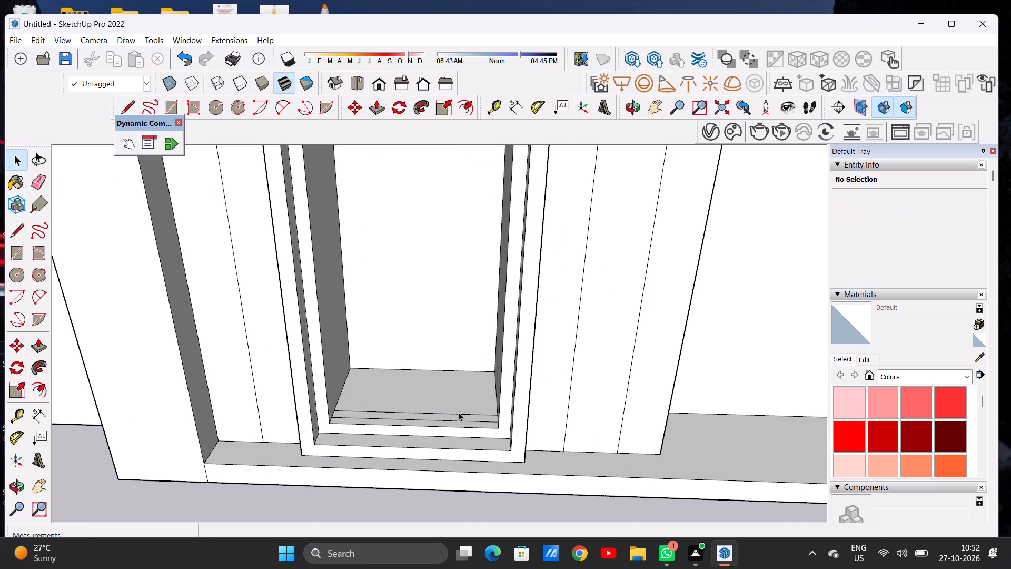
# Pull the narrow strip on the arched recess floor up into a thin door panel ending below the arch.
pyautogui.press('p')
pyautogui.scroll(12, 484, 413)
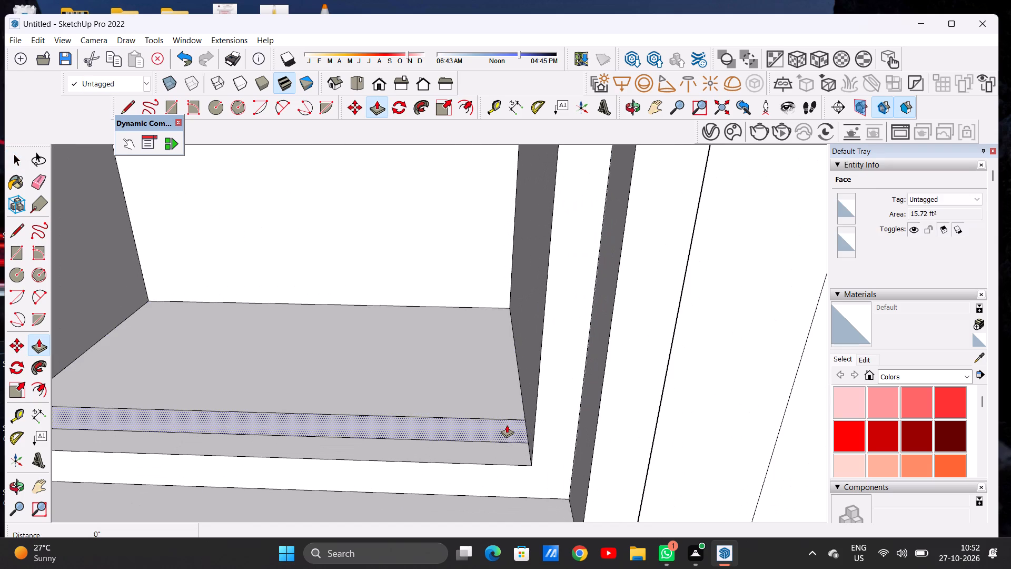
pyautogui.click(507, 425)
pyautogui.scroll(-15, 513, 390)
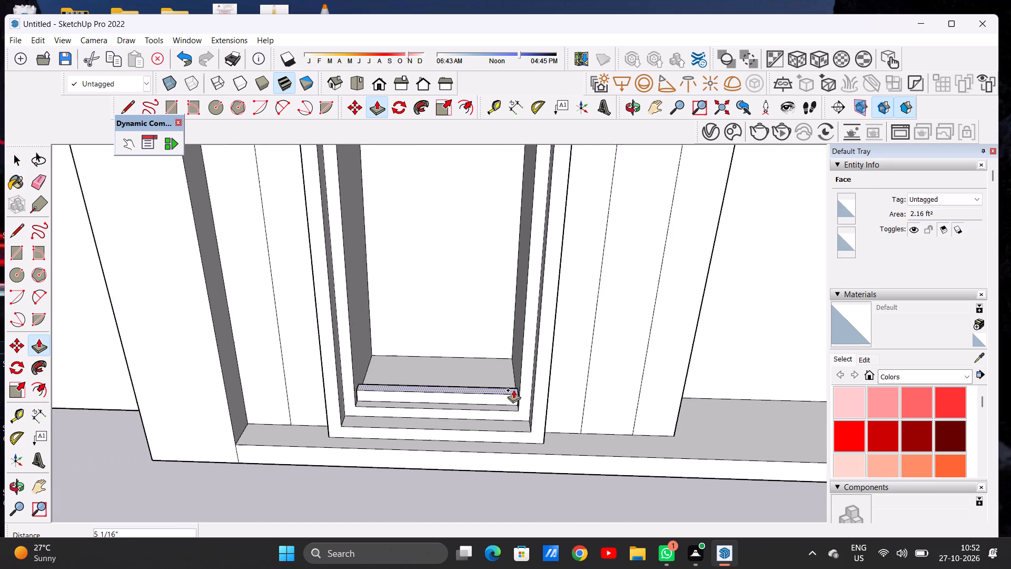
pyautogui.scroll(-10, 512, 340)
pyautogui.scroll(9, 517, 286)
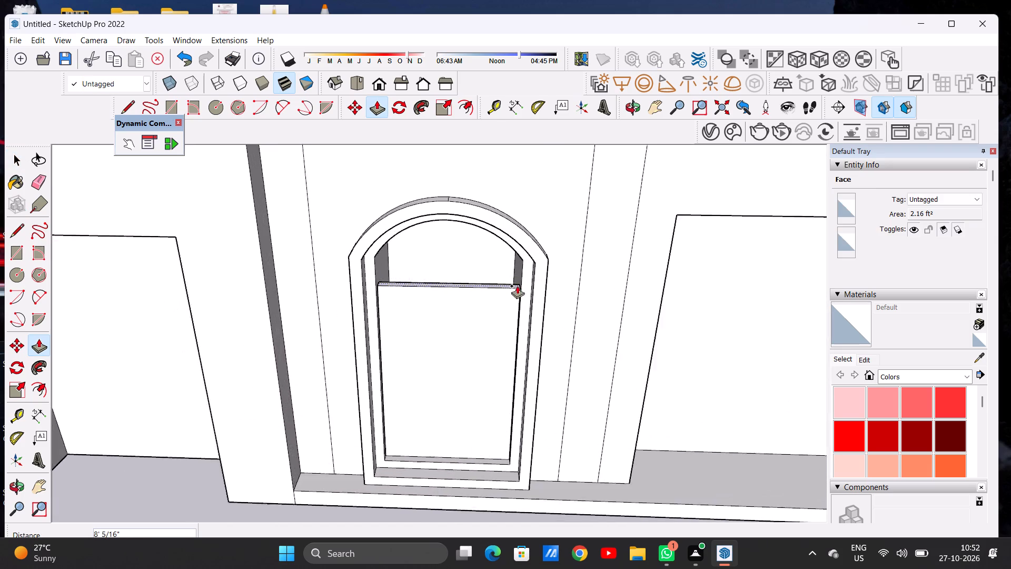
pyautogui.scroll(1, 517, 286)
pyautogui.scroll(-1, 517, 286)
pyautogui.scroll(1, 517, 286)
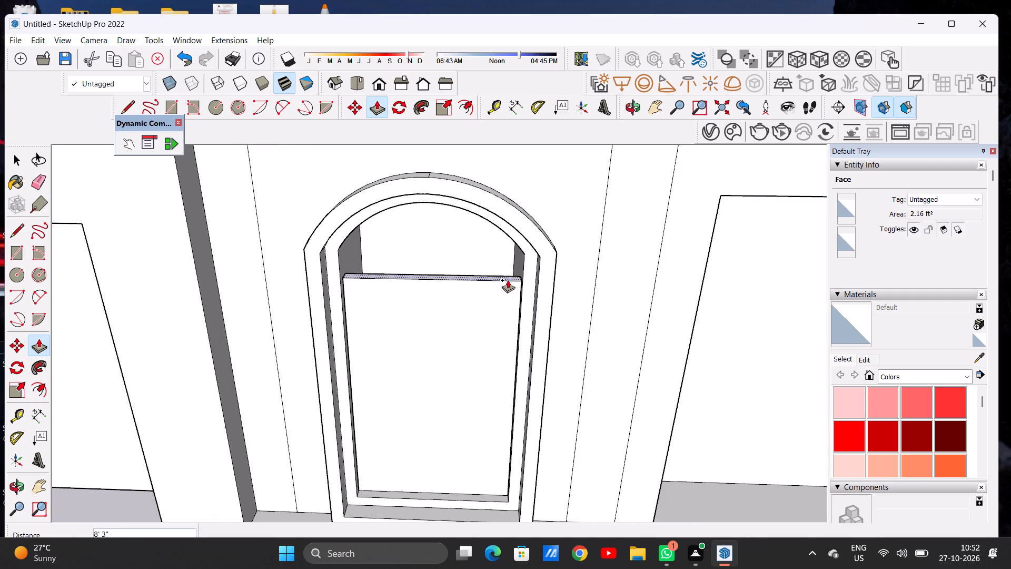
pyautogui.click(509, 311)
pyautogui.press('space')
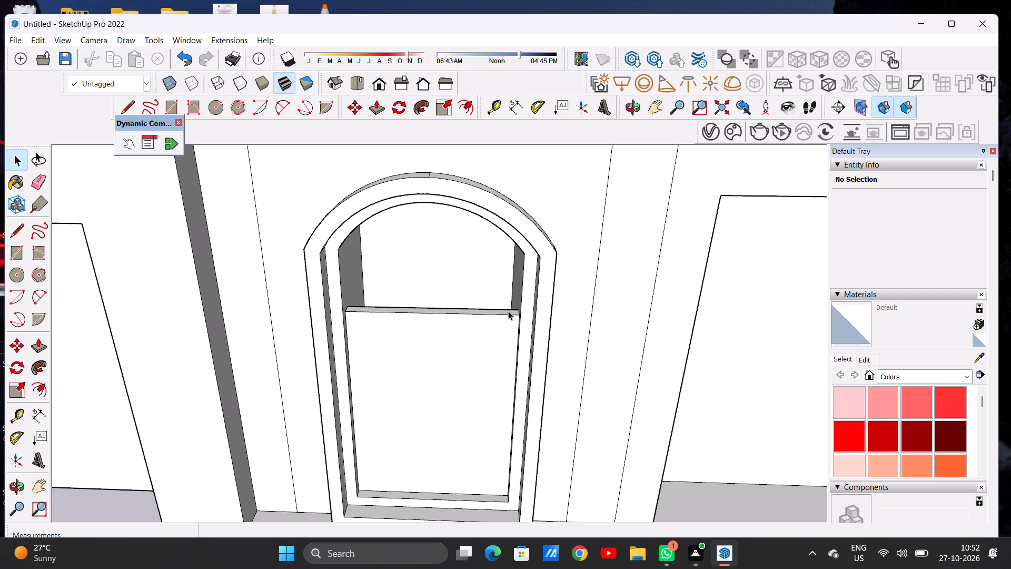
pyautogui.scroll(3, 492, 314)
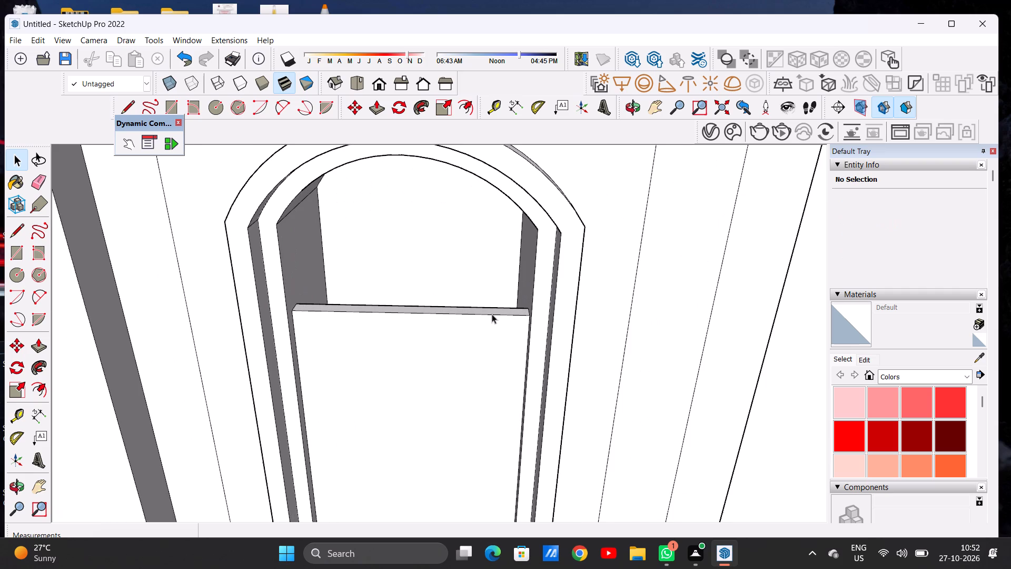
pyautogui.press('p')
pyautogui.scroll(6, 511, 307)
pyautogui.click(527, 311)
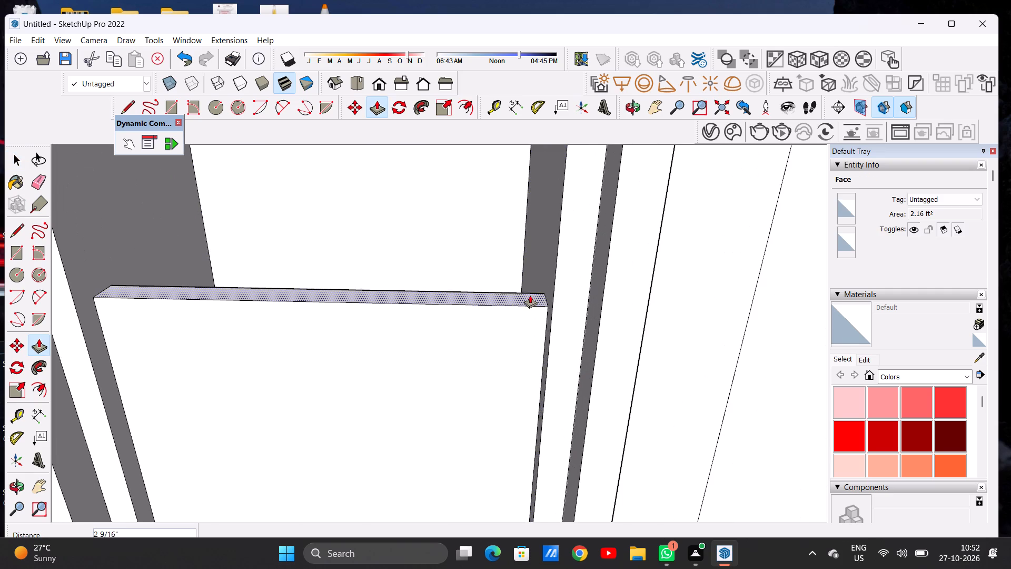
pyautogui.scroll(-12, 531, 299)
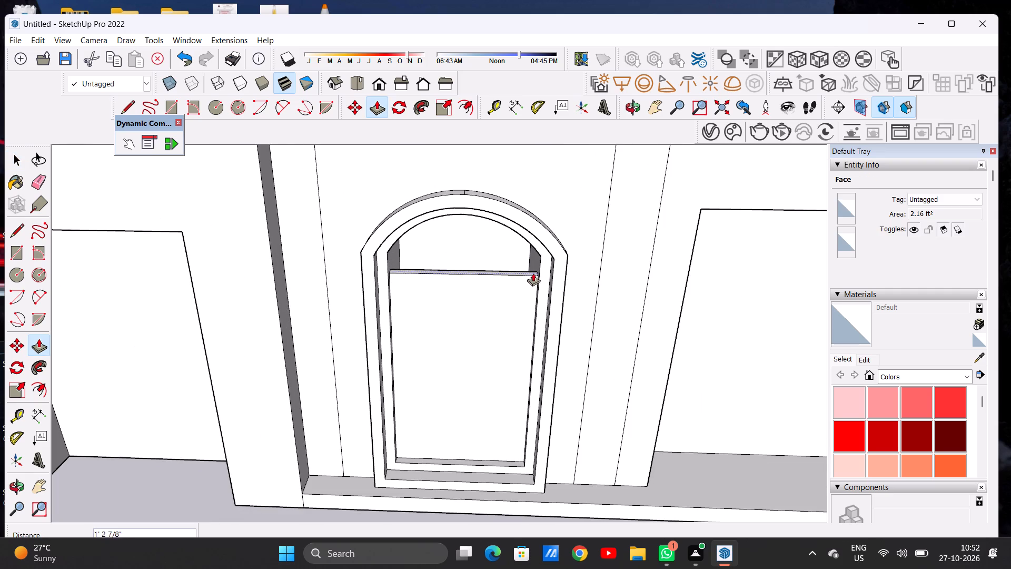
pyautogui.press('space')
# Raise the top face of the door panel in the arched recess by about 7".
pyautogui.scroll(-8, 496, 327)
pyautogui.moveTo(485, 347); pyautogui.dragTo(489, 265, button='middle')
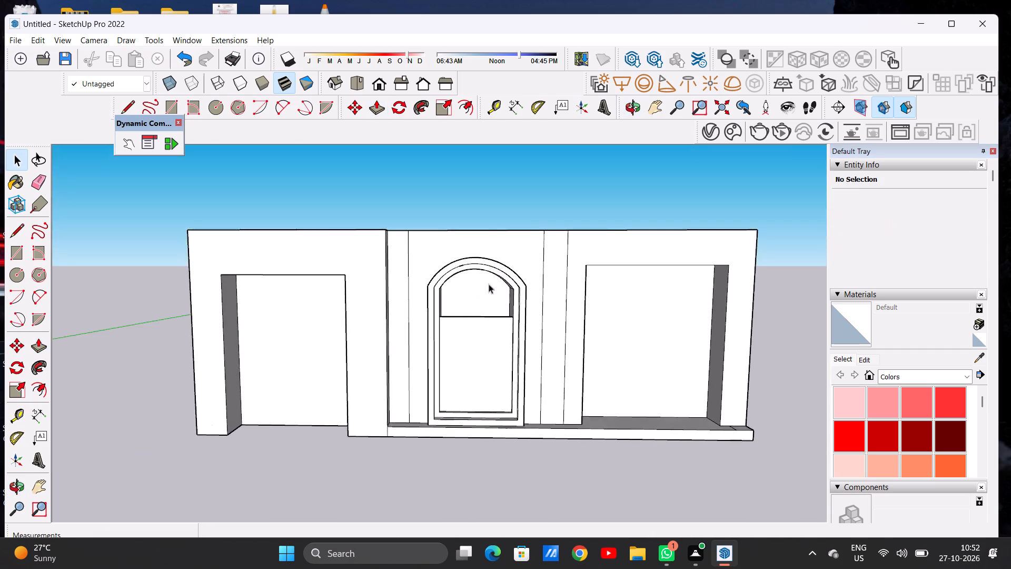
pyautogui.scroll(8, 487, 361)
pyautogui.moveTo(480, 365); pyautogui.dragTo(479, 328, button='middle')
pyautogui.scroll(-4, 467, 354)
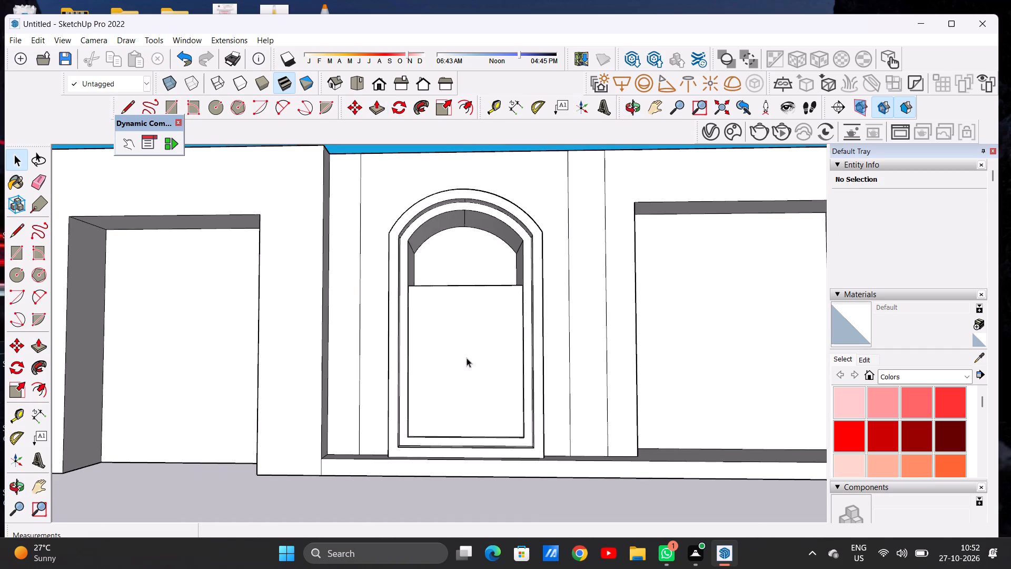
pyautogui.scroll(2, 475, 342)
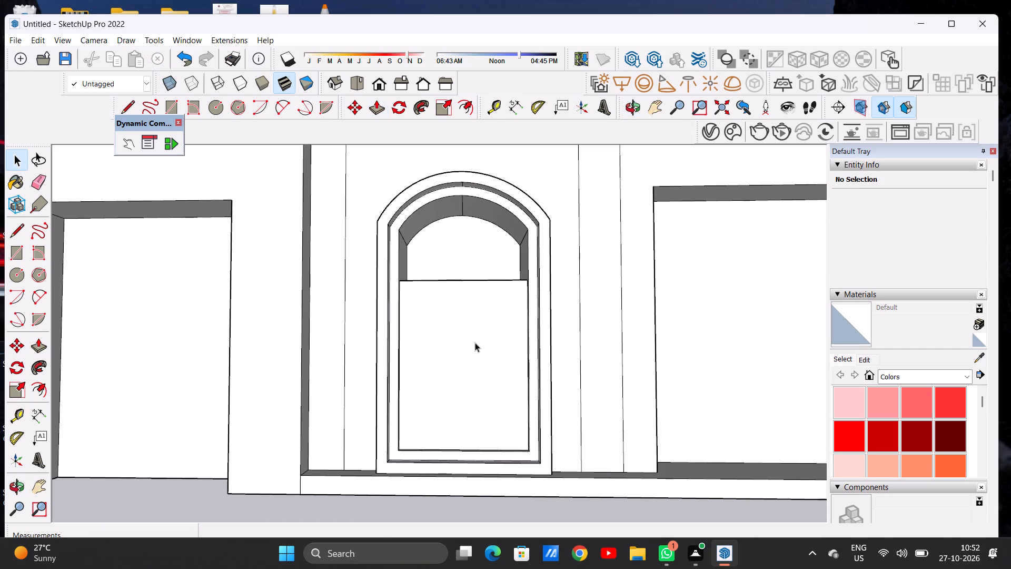
pyautogui.press('p')
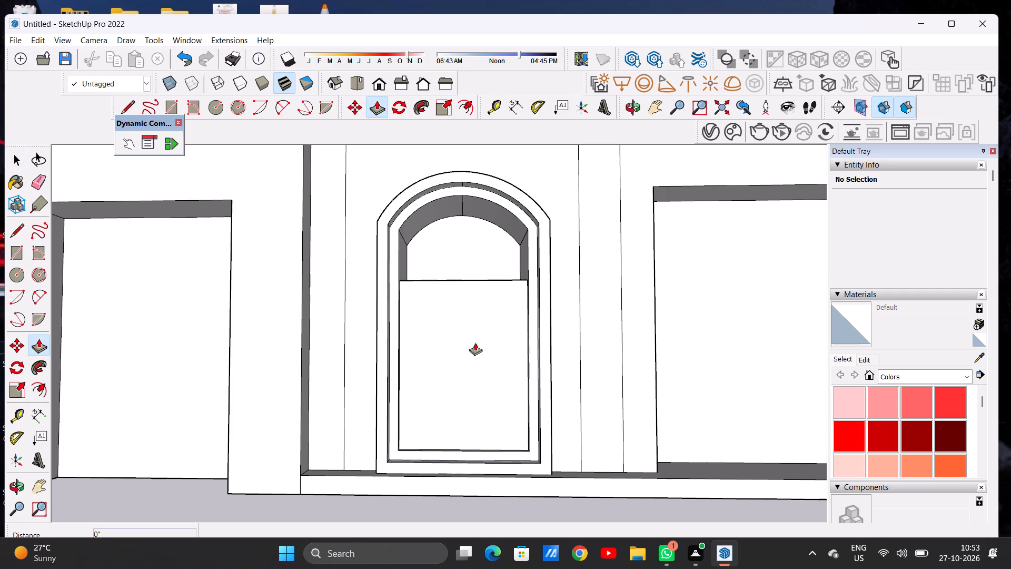
pyautogui.scroll(-6, 471, 341)
pyautogui.moveTo(482, 330); pyautogui.dragTo(481, 440, button='middle')
pyautogui.scroll(5, 500, 303)
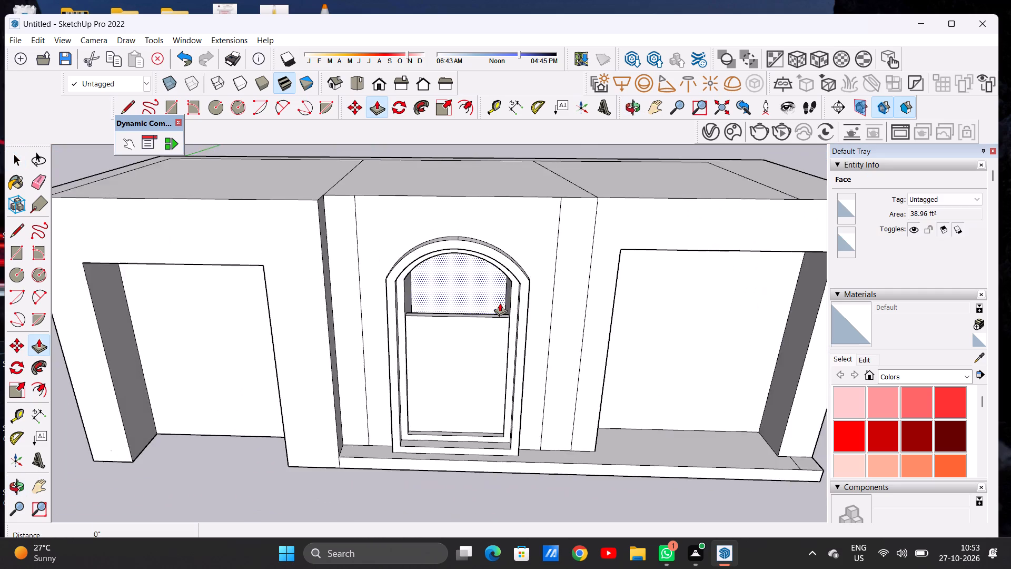
pyautogui.scroll(12, 500, 306)
pyautogui.click(526, 341)
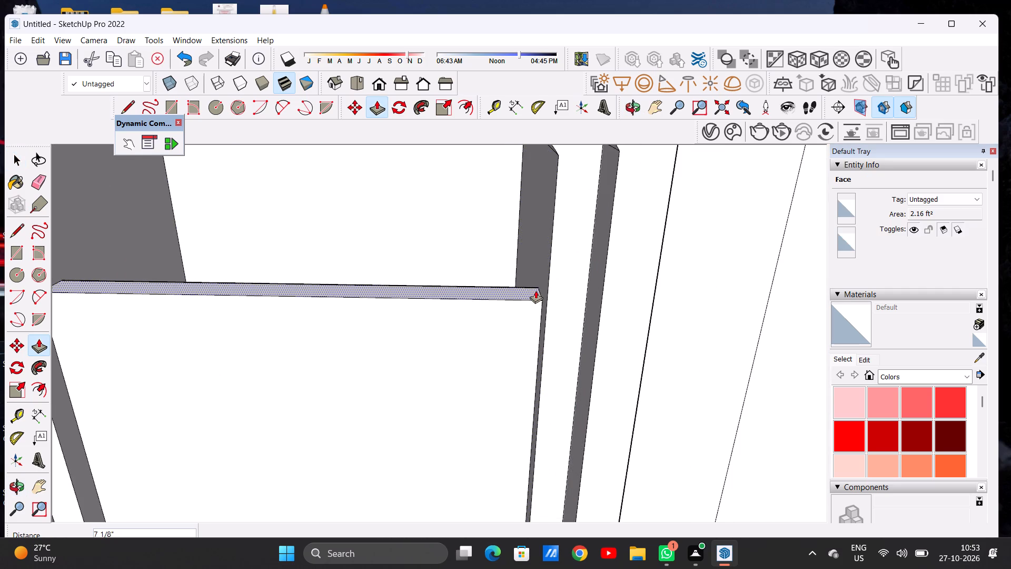
pyautogui.click(536, 290)
pyautogui.press('space')
# Draw two closely spaced vertical lines, each about 7' 9" long, down the middle of the door panel from top edge to base.
pyautogui.scroll(-10, 413, 334)
pyautogui.scroll(1, 435, 336)
pyautogui.scroll(-1, 435, 336)
pyautogui.scroll(1, 435, 336)
pyautogui.scroll(-2, 435, 336)
pyautogui.scroll(1, 435, 336)
pyautogui.scroll(-12, 435, 336)
pyautogui.scroll(2, 404, 371)
pyautogui.scroll(-2, 404, 372)
pyautogui.moveTo(394, 390); pyautogui.dragTo(399, 321, button='middle')
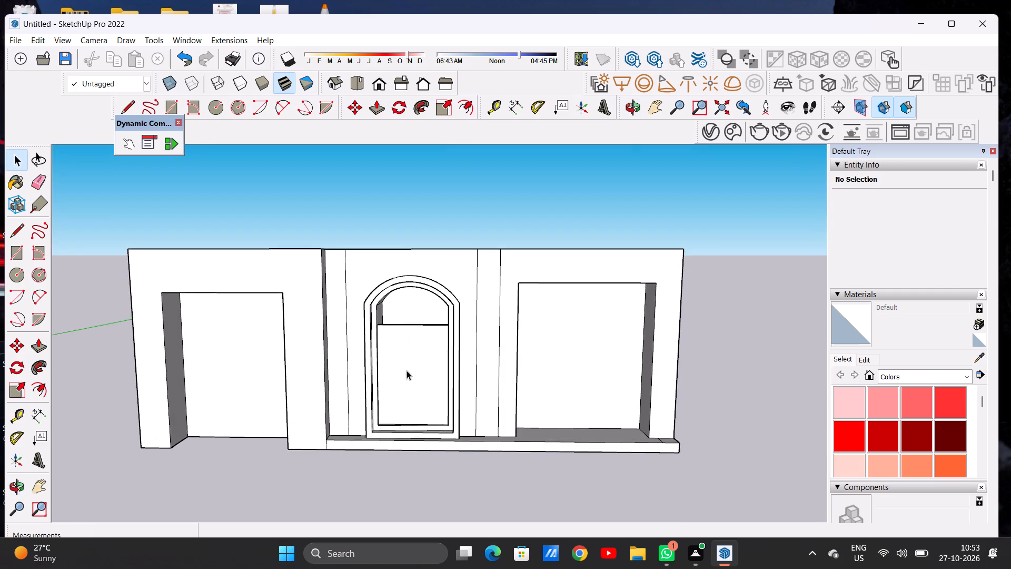
pyautogui.scroll(7, 408, 397)
pyautogui.moveTo(419, 384); pyautogui.dragTo(425, 375, button='middle')
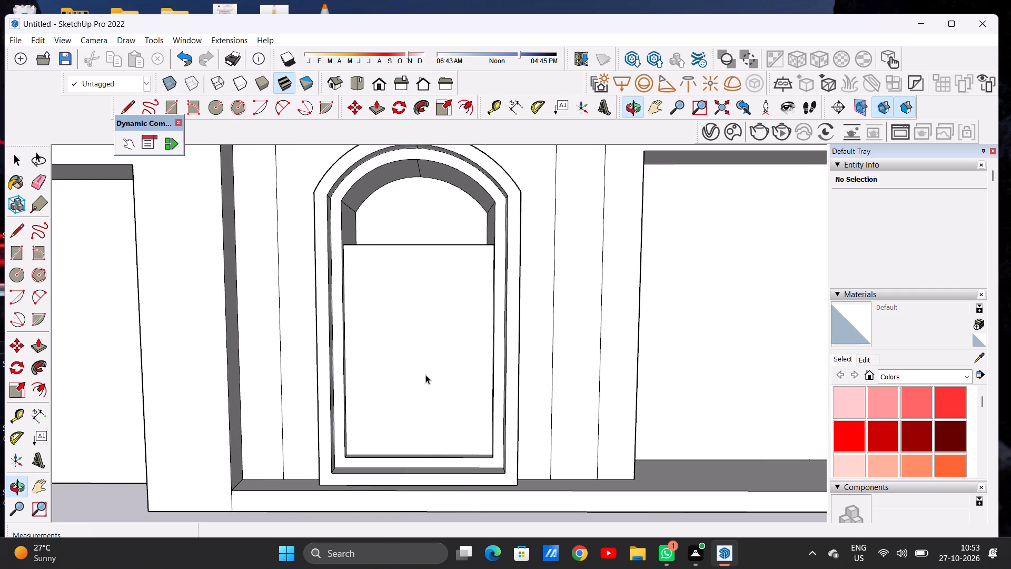
pyautogui.press('l')
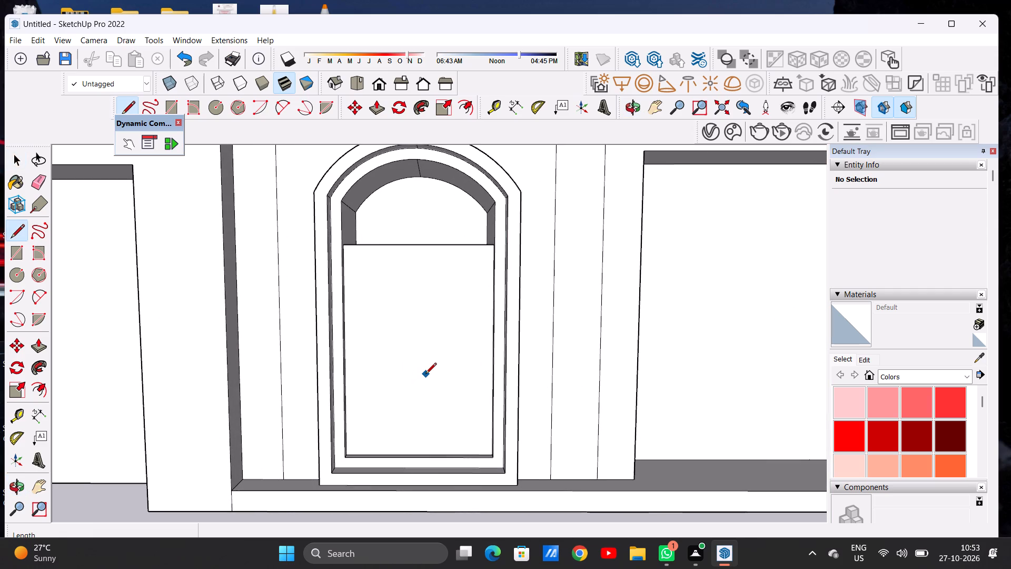
pyautogui.click(410, 246)
pyautogui.moveTo(401, 352); pyautogui.dragTo(404, 434, button='middle')
pyautogui.scroll(4, 410, 441)
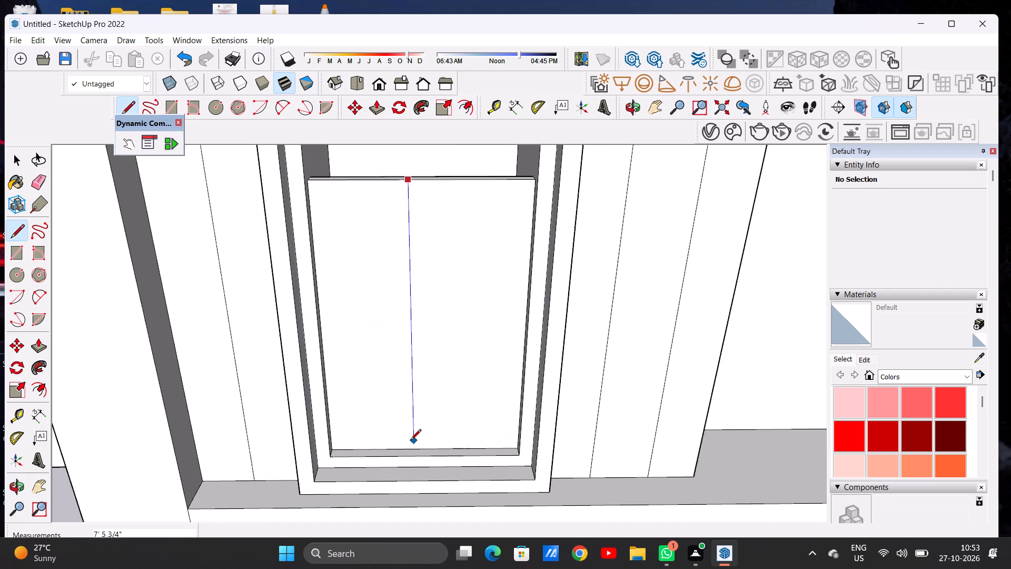
pyautogui.click(412, 448)
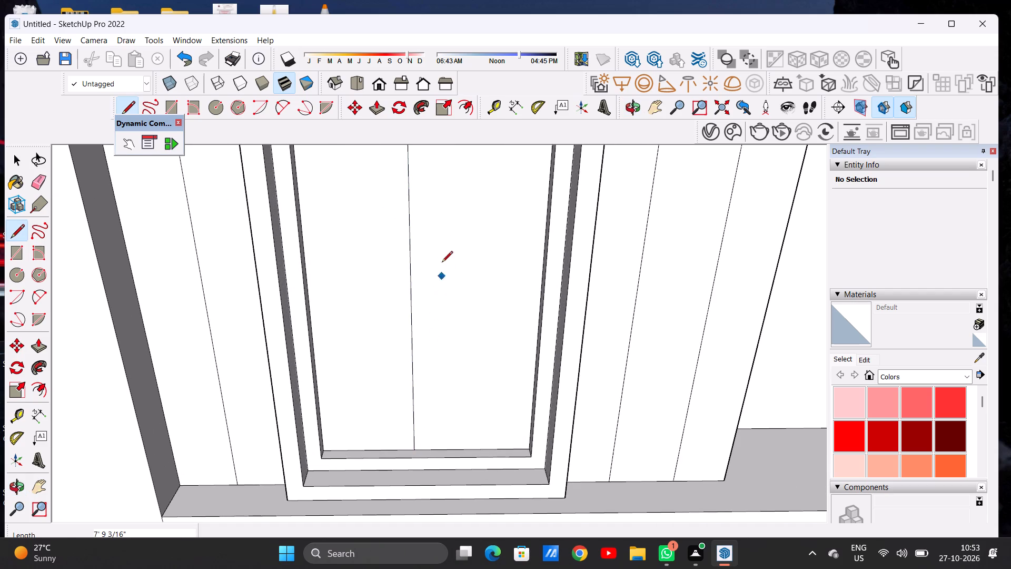
pyautogui.scroll(-6, 420, 236)
pyautogui.click(427, 183)
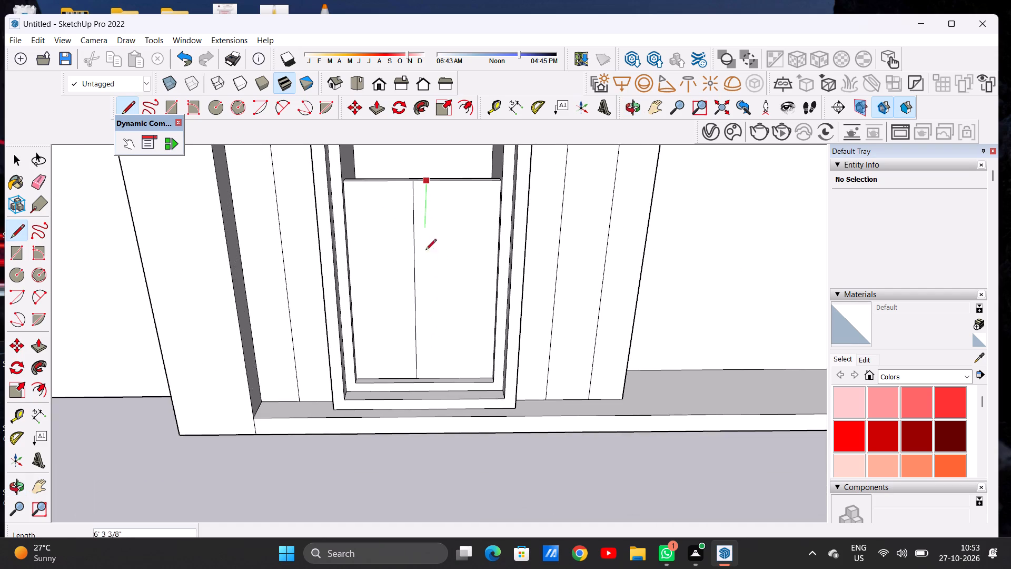
pyautogui.click(429, 377)
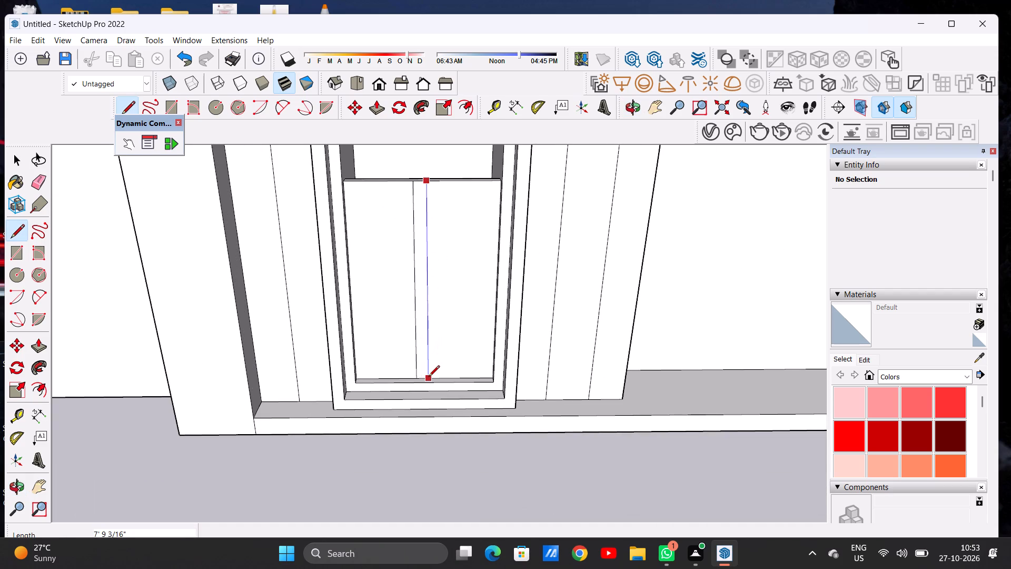
pyautogui.press('space')
# Examine the whole three-bay facade and the building's massing from the front and from an oblique view.
pyautogui.scroll(-6, 412, 387)
pyautogui.moveTo(423, 404); pyautogui.dragTo(432, 370, button='middle')
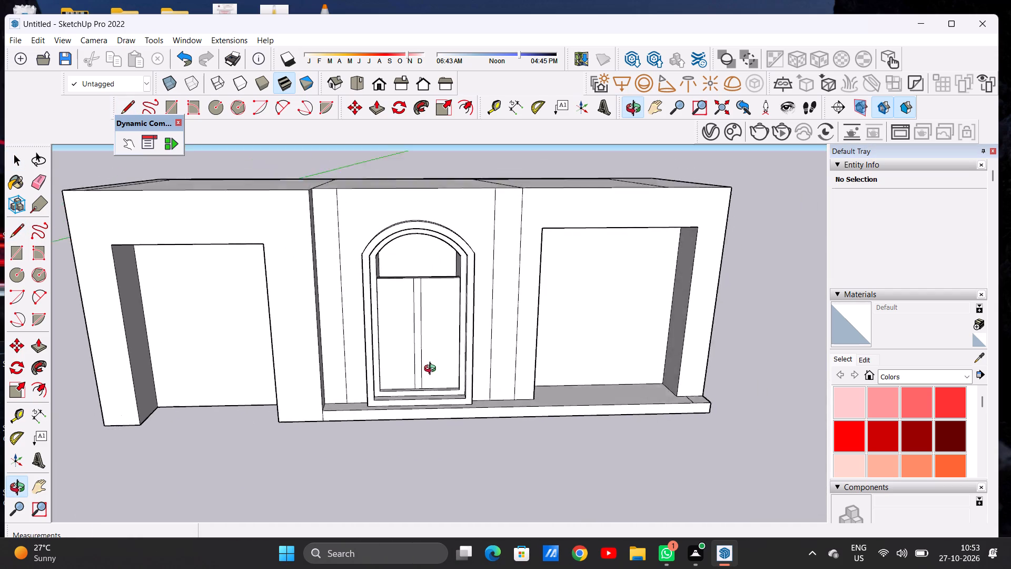
pyautogui.moveTo(432, 370); pyautogui.dragTo(420, 312, button='middle')
pyautogui.scroll(-8, 426, 330)
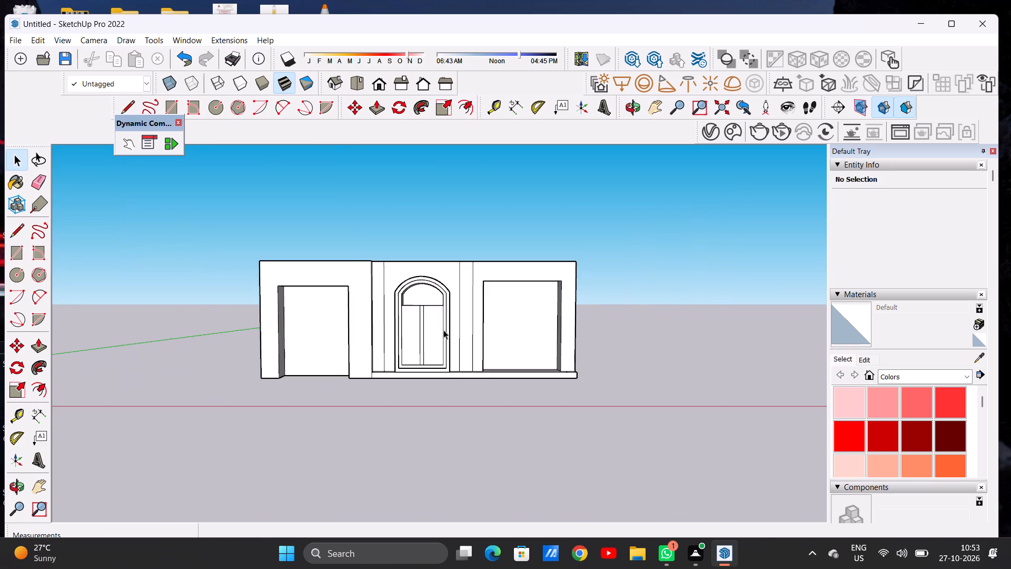
pyautogui.scroll(-4, 446, 328)
pyautogui.scroll(6, 351, 354)
pyautogui.scroll(-6, 320, 357)
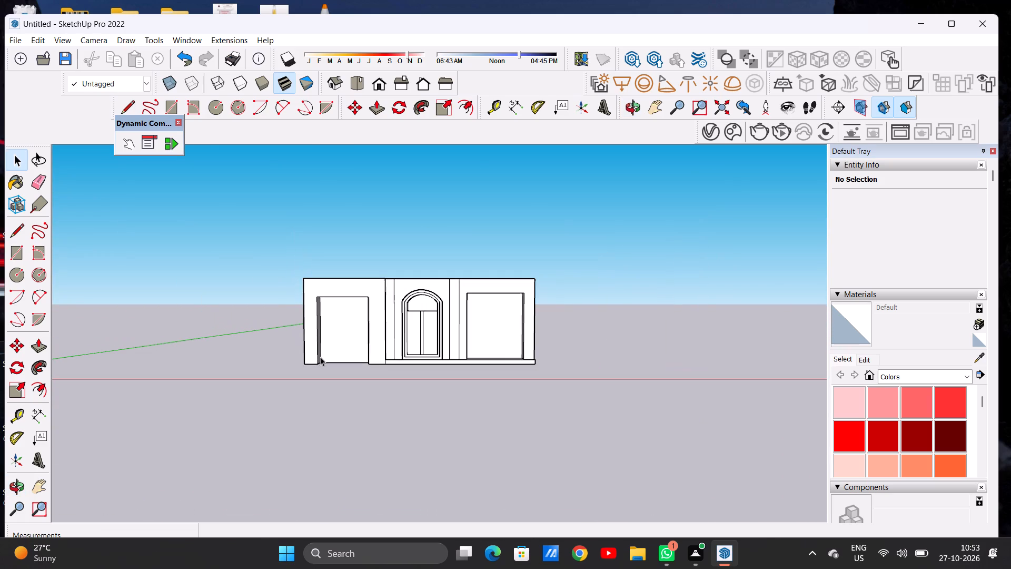
pyautogui.scroll(7, 349, 350)
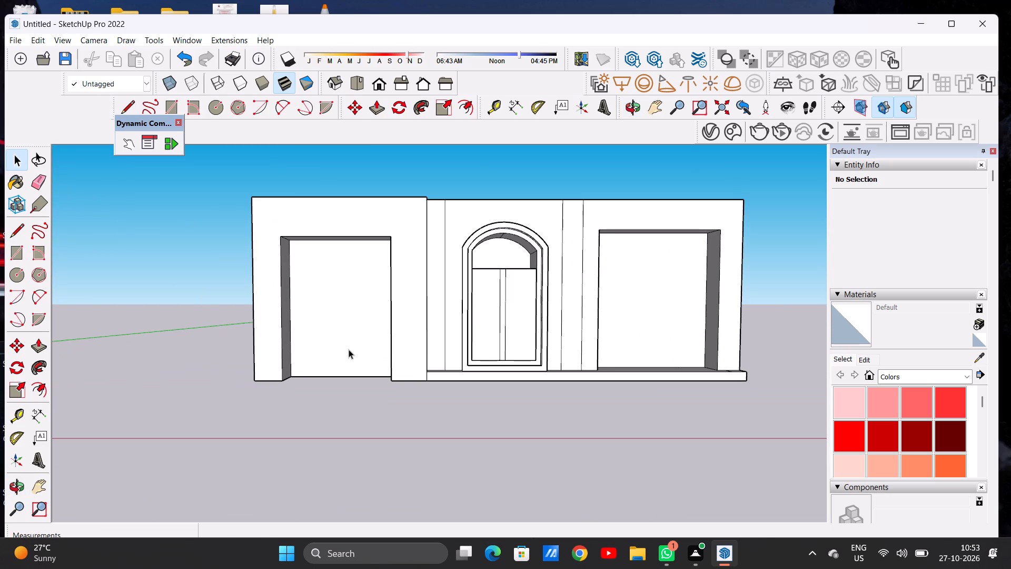
pyautogui.scroll(-5, 349, 348)
pyautogui.moveTo(501, 321); pyautogui.dragTo(375, 391, button='middle')
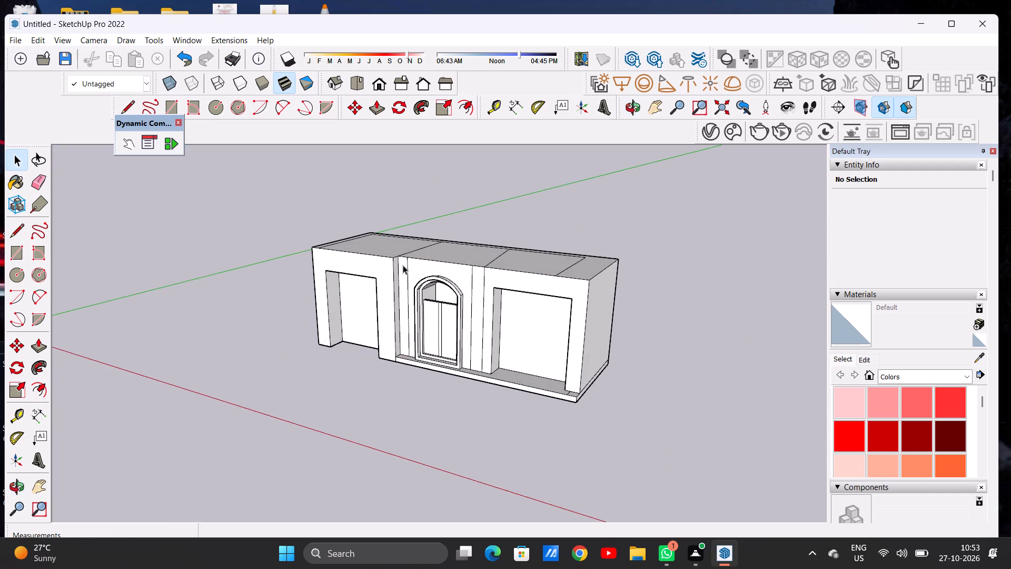
# Pull the narrow vertical wall strips on both sides of the arched door forward about 9 11/16" as matching pilasters.
pyautogui.scroll(6, 402, 264)
pyautogui.press('p')
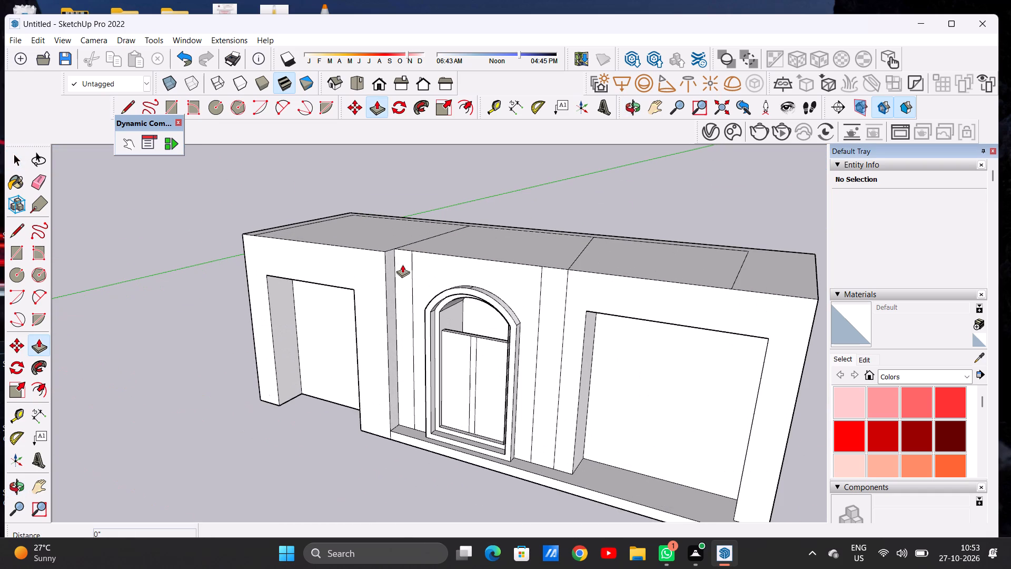
pyautogui.scroll(4, 402, 264)
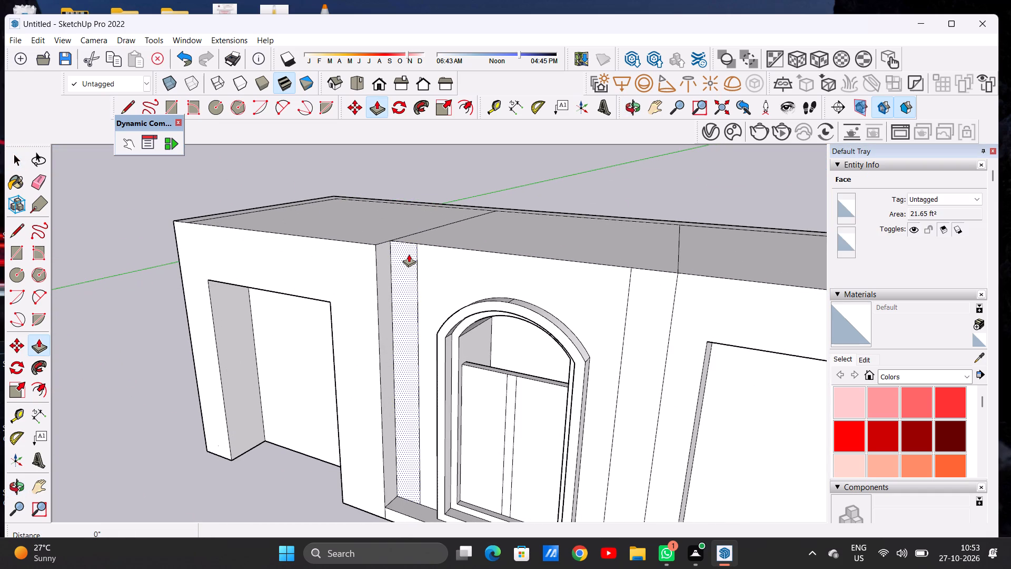
pyautogui.click(409, 254)
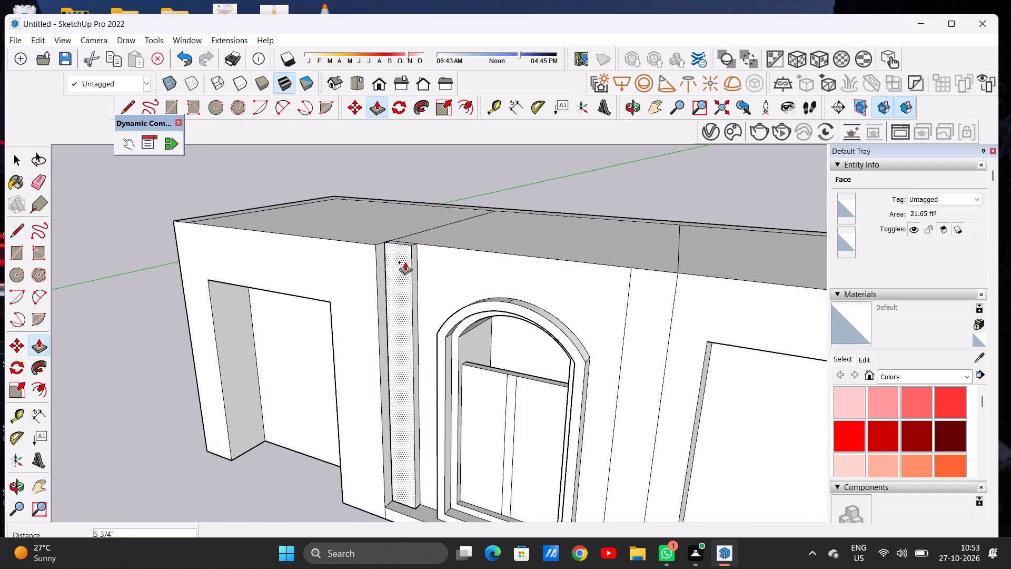
pyautogui.click(402, 264)
pyautogui.scroll(-4, 420, 233)
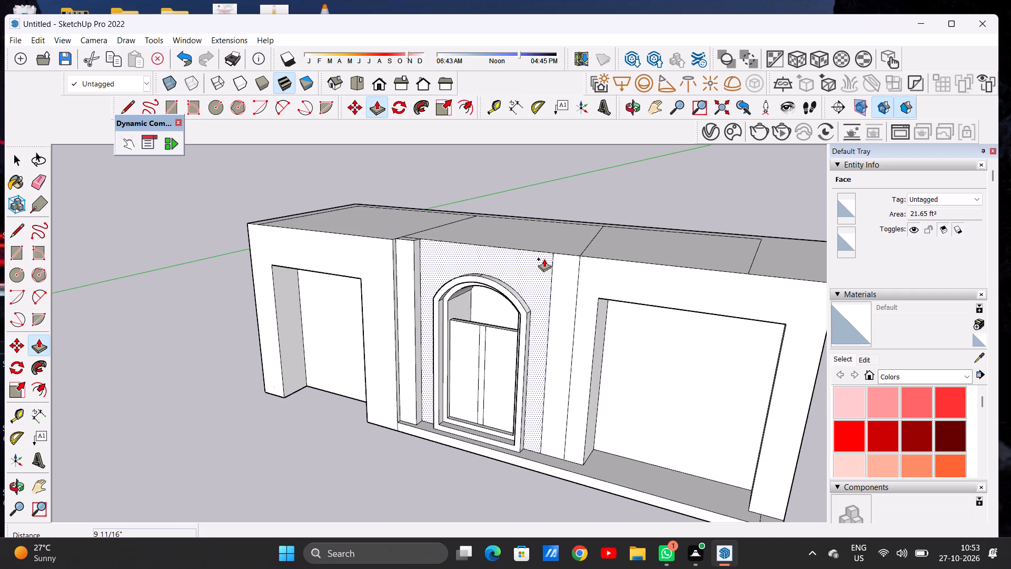
pyautogui.scroll(6, 548, 260)
pyautogui.click(562, 263)
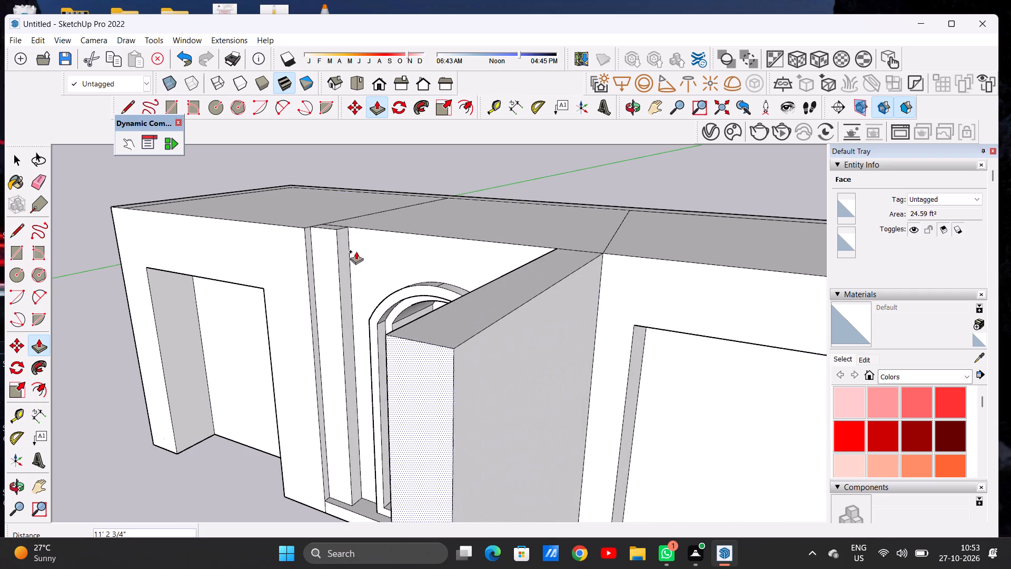
pyautogui.click(338, 233)
pyautogui.press('space')
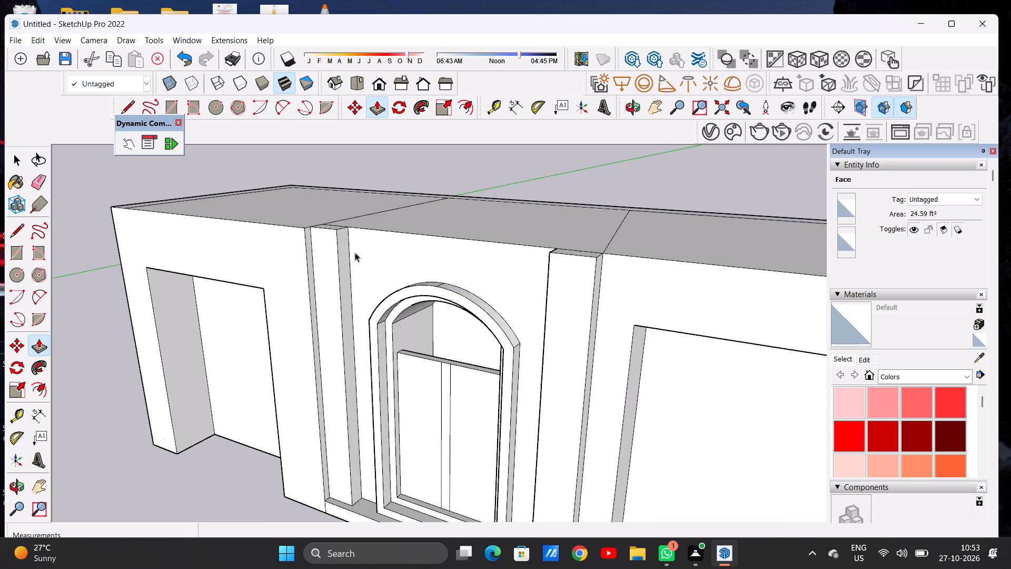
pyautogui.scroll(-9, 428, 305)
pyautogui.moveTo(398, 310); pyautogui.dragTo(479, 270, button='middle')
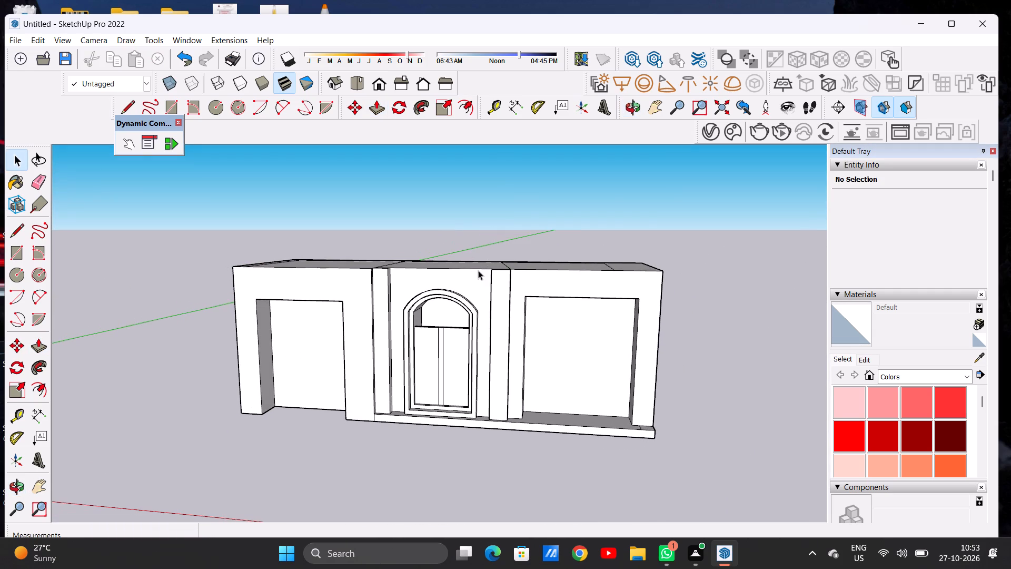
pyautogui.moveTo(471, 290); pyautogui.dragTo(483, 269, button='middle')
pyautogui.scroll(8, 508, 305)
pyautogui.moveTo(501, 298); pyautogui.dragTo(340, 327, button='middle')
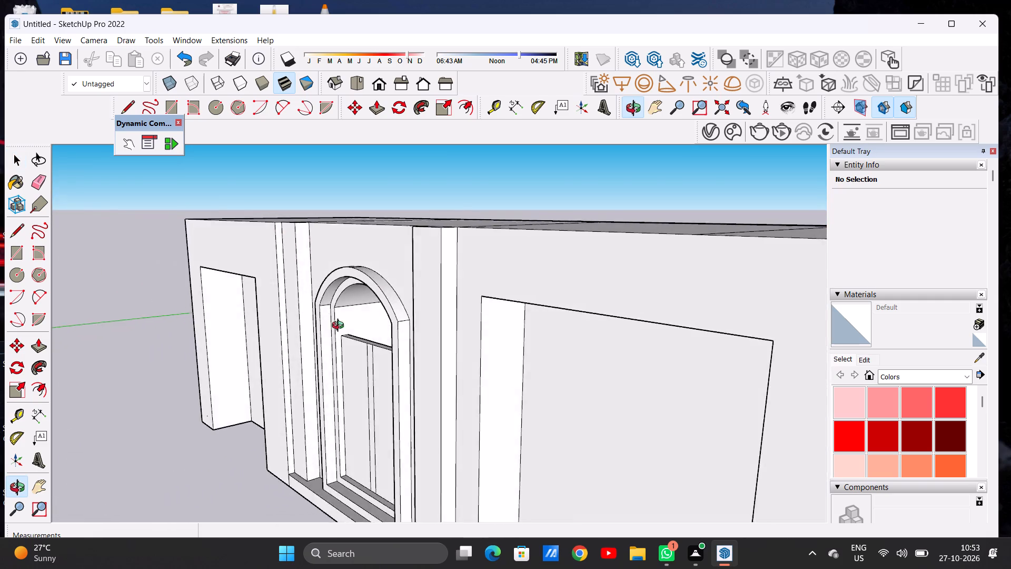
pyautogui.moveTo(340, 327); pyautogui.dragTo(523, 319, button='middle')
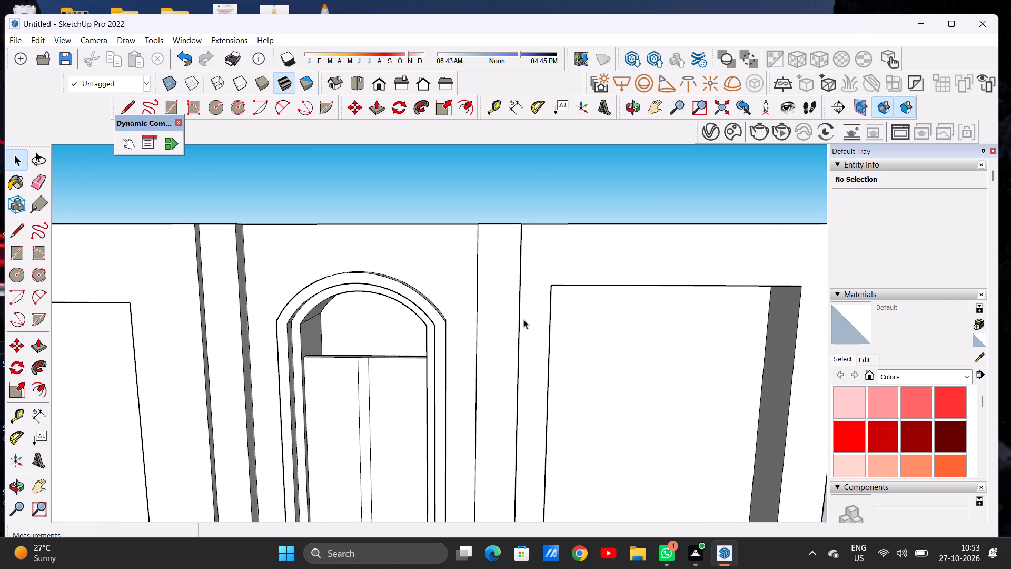
# Examine the three-bay facade from the front and oblique angles, focusing on the left bay's recessed opening and its base.
pyautogui.scroll(-11, 557, 310)
pyautogui.scroll(5, 454, 300)
pyautogui.moveTo(413, 313); pyautogui.dragTo(413, 304, button='middle')
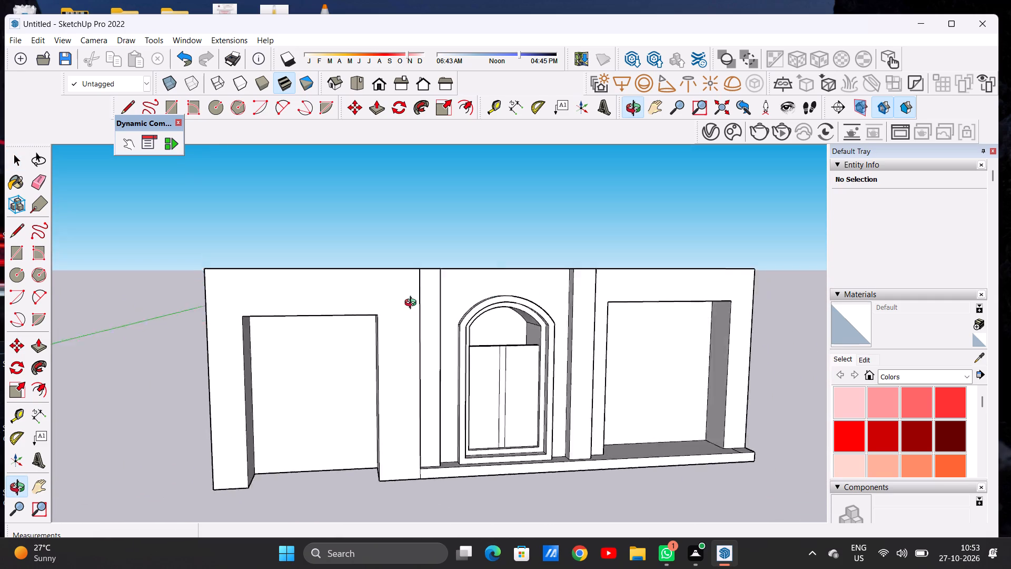
pyautogui.moveTo(413, 304); pyautogui.dragTo(403, 297, button='middle')
pyautogui.scroll(-5, 519, 292)
pyautogui.scroll(8, 372, 398)
pyautogui.moveTo(401, 384); pyautogui.dragTo(407, 394, button='middle')
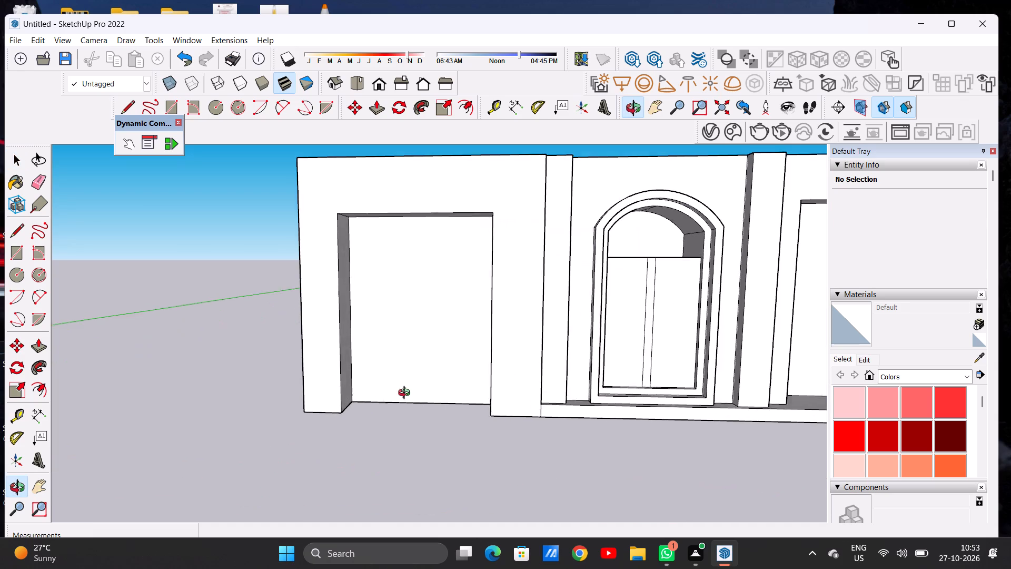
pyautogui.moveTo(407, 394); pyautogui.dragTo(418, 415, button='middle')
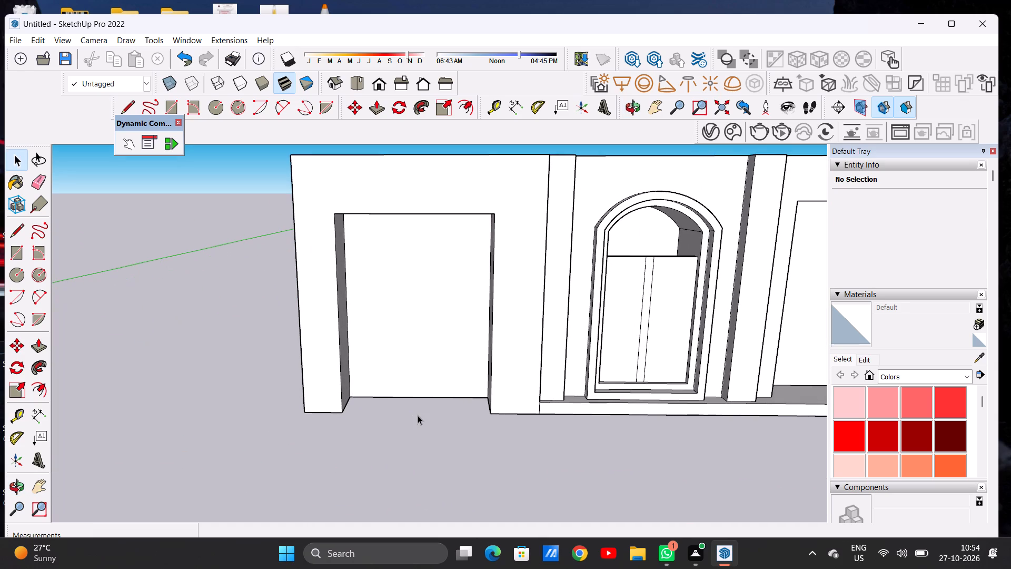
# Draw a line across the open base of the left bay's recess, joining the front bottom corners of its two jambs.
pyautogui.scroll(-5, 418, 415)
pyautogui.moveTo(413, 411); pyautogui.dragTo(414, 389, button='middle')
pyautogui.scroll(2, 414, 389)
pyautogui.scroll(-1, 414, 389)
pyautogui.scroll(4, 414, 389)
pyautogui.moveTo(418, 382); pyautogui.dragTo(423, 453, button='middle')
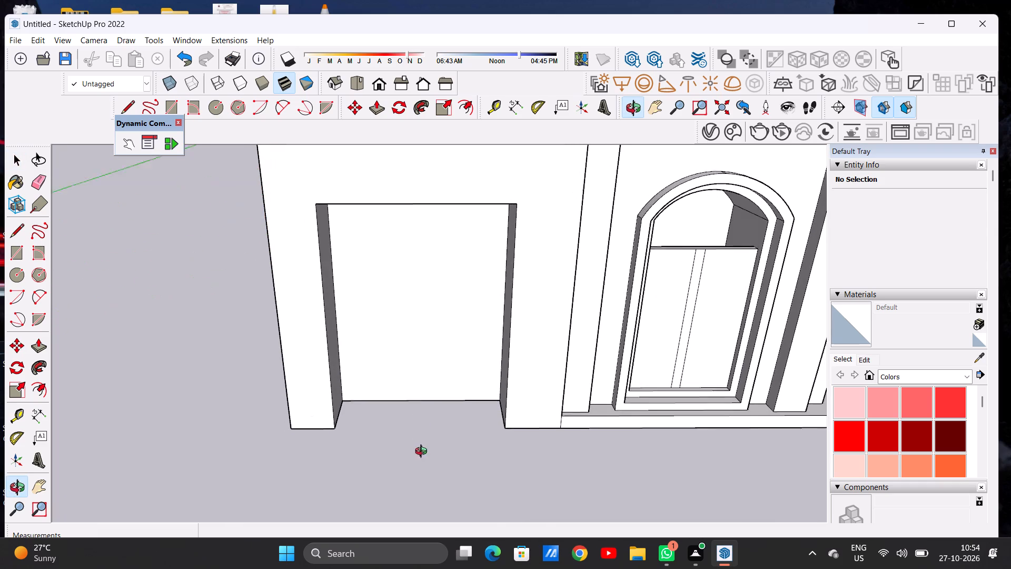
pyautogui.moveTo(423, 453); pyautogui.dragTo(426, 469, button='middle')
pyautogui.press('l')
pyautogui.scroll(1, 371, 429)
pyautogui.scroll(-1, 371, 429)
pyautogui.scroll(4, 371, 429)
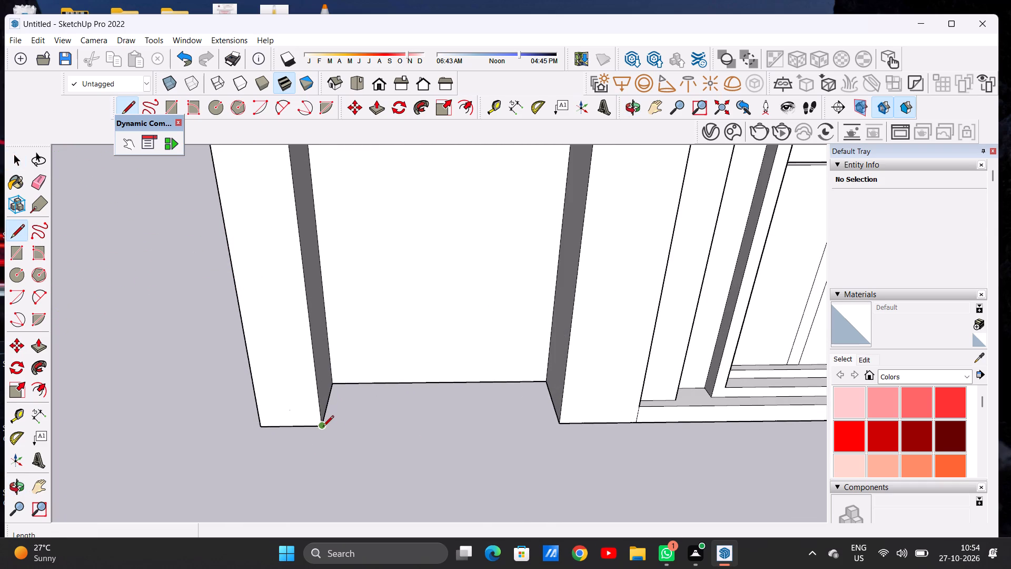
pyautogui.scroll(5, 333, 409)
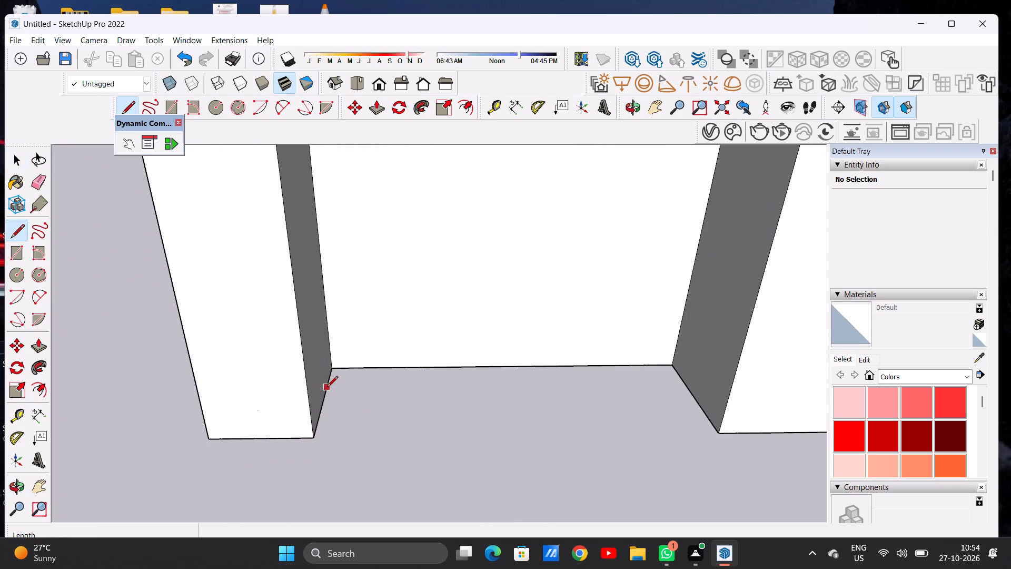
pyautogui.click(320, 433)
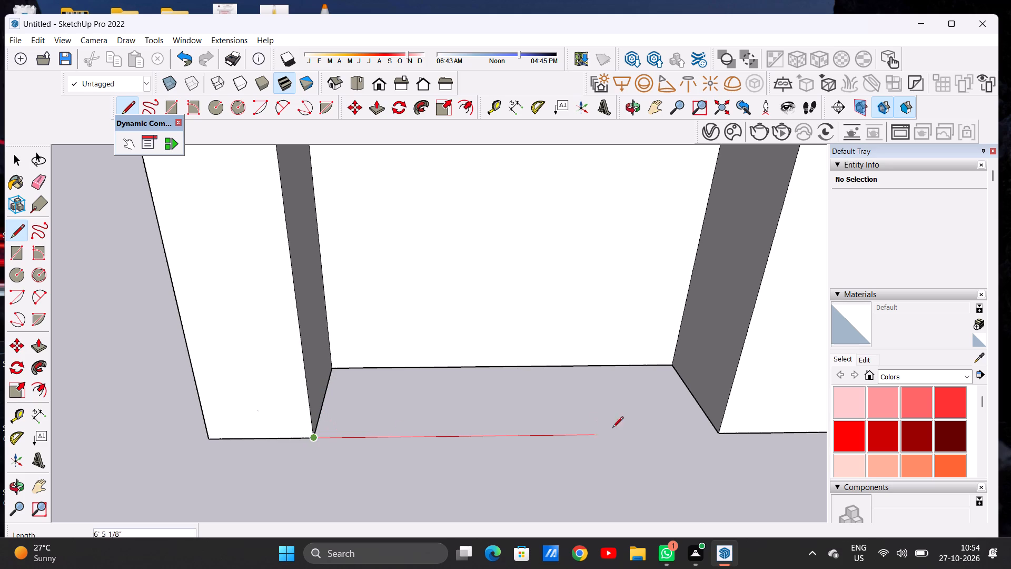
pyautogui.click(714, 435)
pyautogui.press('space')
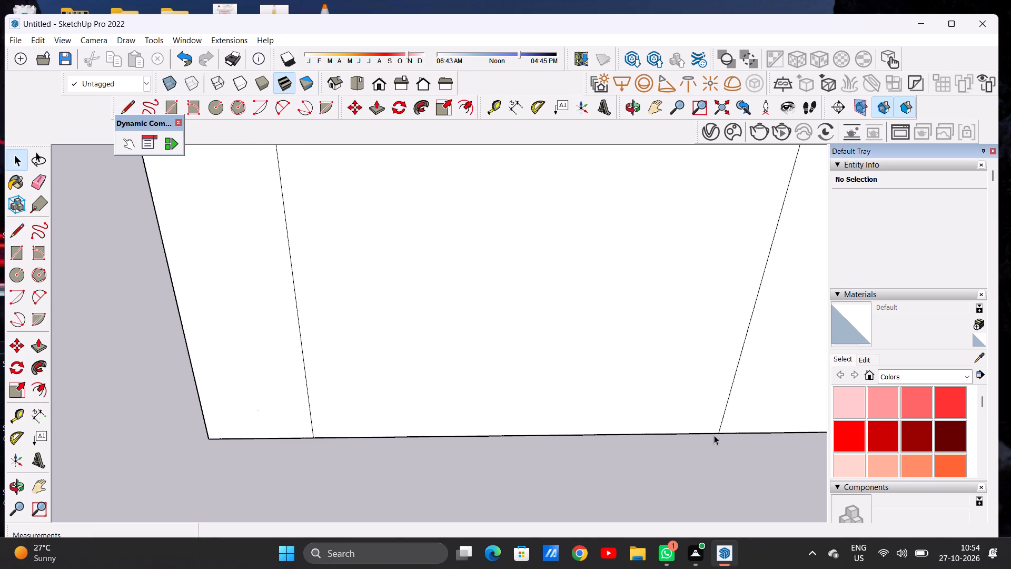
# Delete the new front face covering the left bay's recess, keeping the floor face at its base.
pyautogui.click(541, 338)
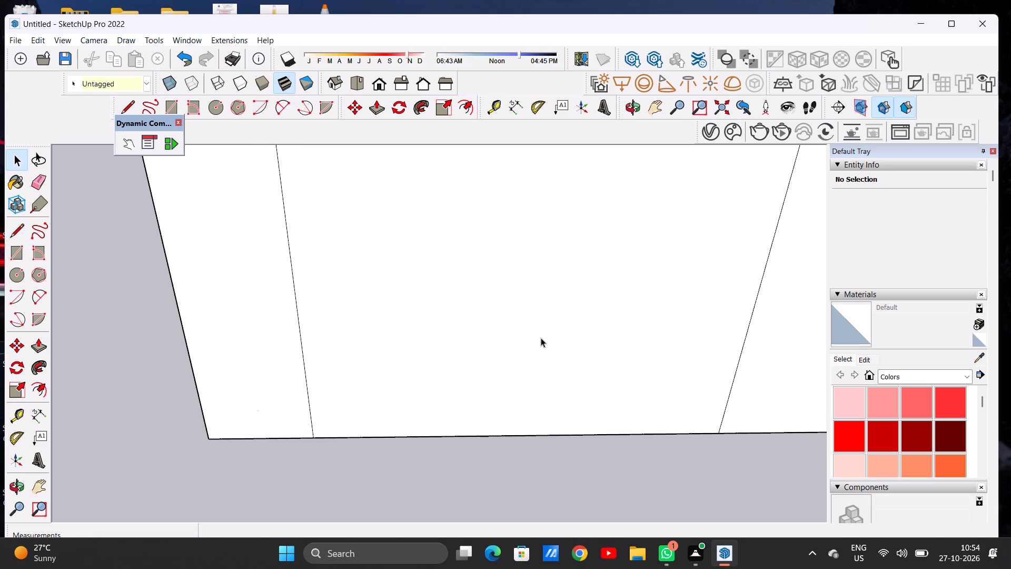
pyautogui.press('Delete')
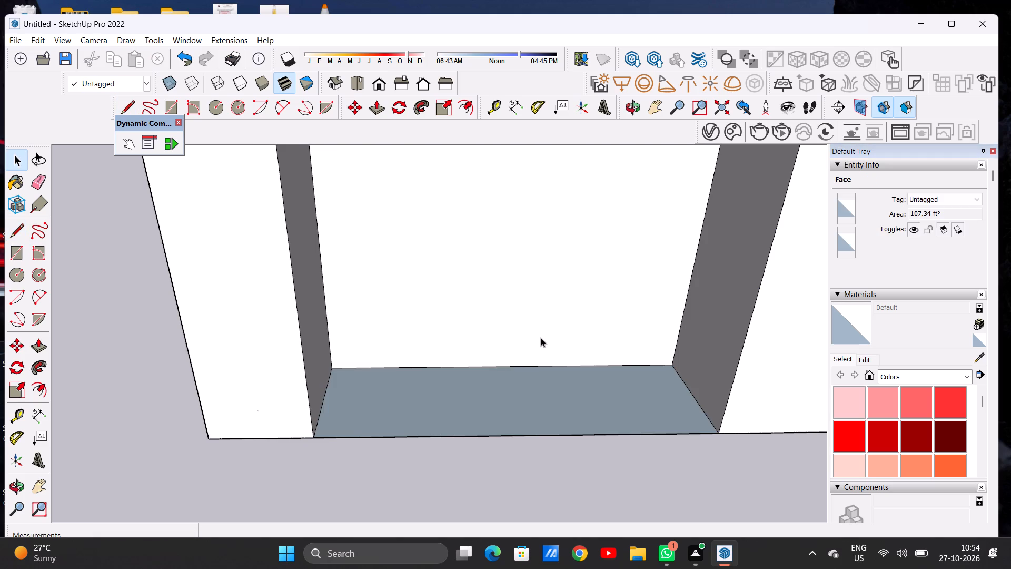
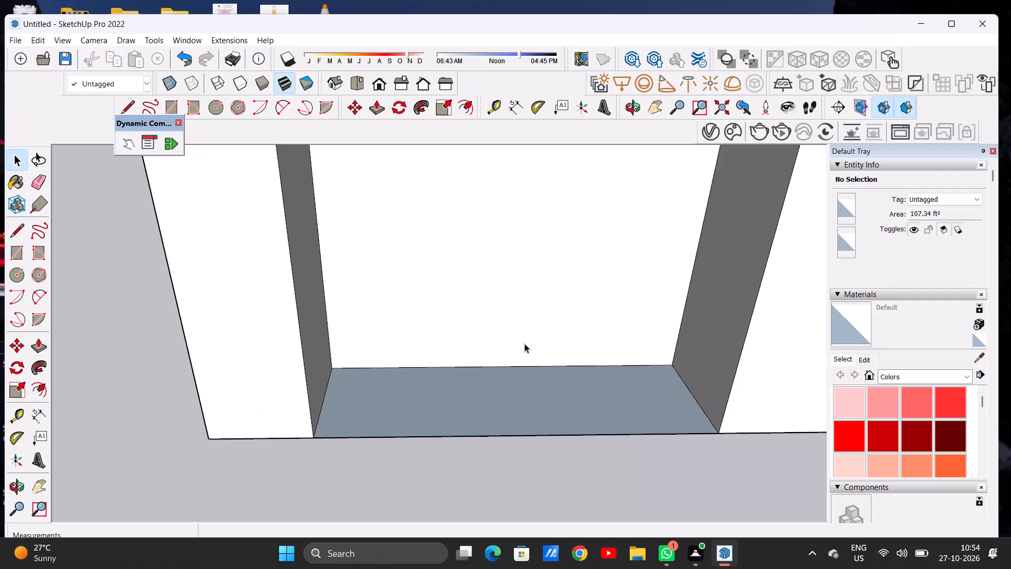
# Draw two parallel lines across the left bay's recess floor, from jamb to jamb, marking out a narrow strip near the back.
pyautogui.scroll(-8, 515, 348)
pyautogui.scroll(-13, 500, 380)
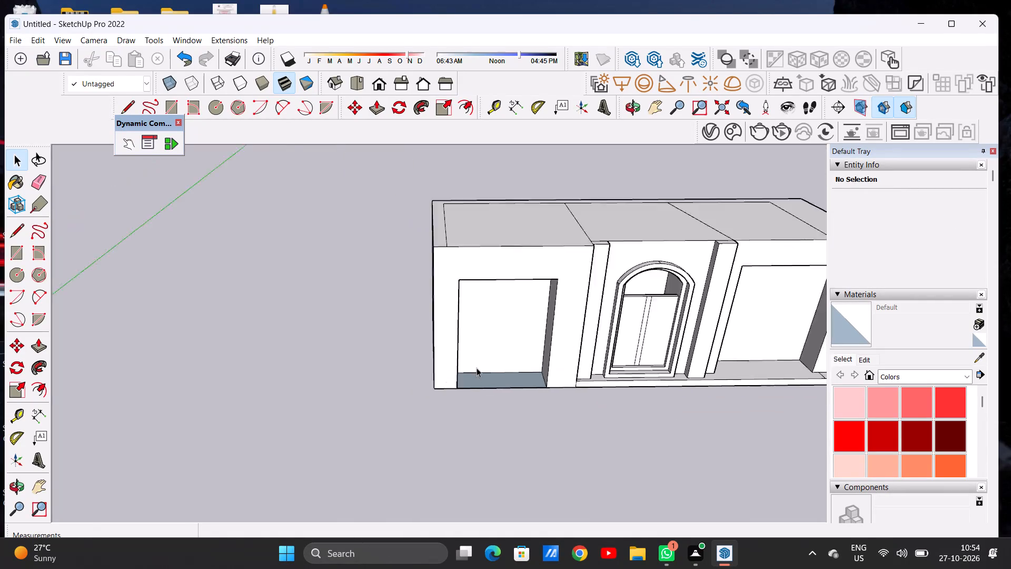
pyautogui.scroll(-2, 477, 368)
pyautogui.moveTo(502, 373); pyautogui.dragTo(495, 357, button='middle')
pyautogui.scroll(8, 509, 368)
pyautogui.scroll(-1, 516, 373)
pyautogui.scroll(2, 516, 373)
pyautogui.scroll(-12, 443, 372)
pyautogui.scroll(3, 473, 378)
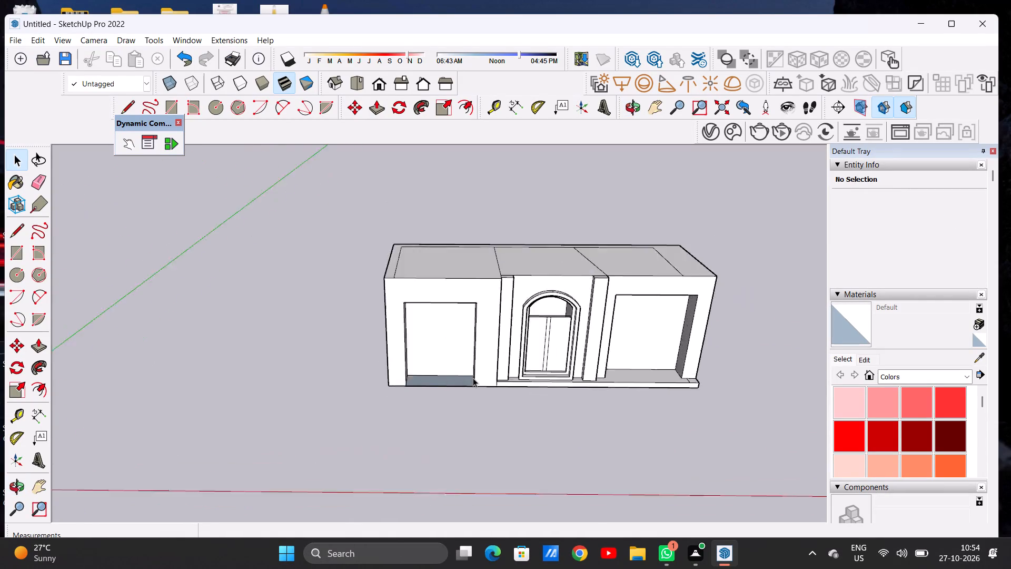
pyautogui.scroll(10, 473, 378)
pyautogui.scroll(-1, 464, 371)
pyautogui.scroll(1, 447, 364)
pyautogui.moveTo(445, 364); pyautogui.dragTo(444, 396, button='middle')
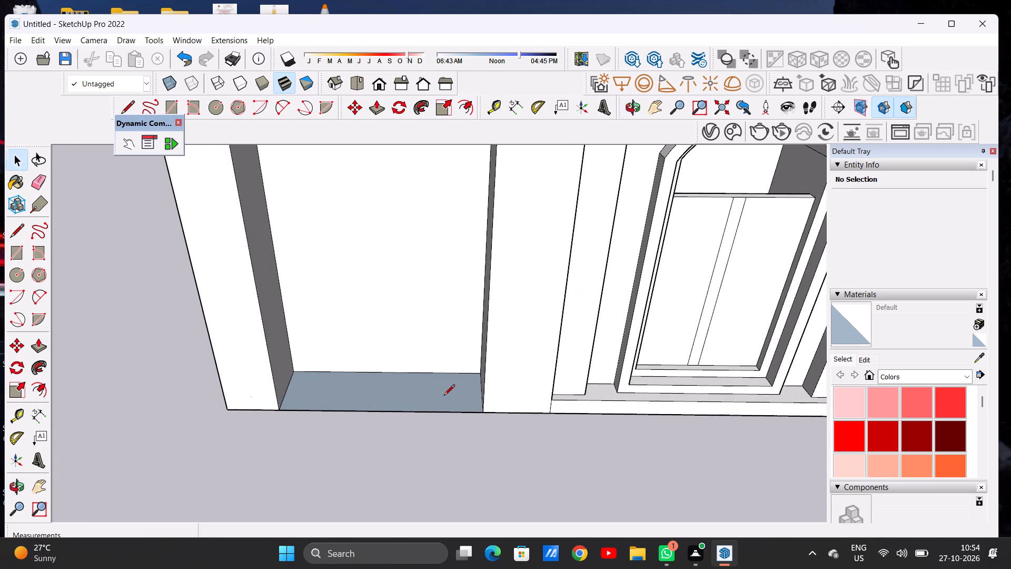
pyautogui.press('l')
pyautogui.scroll(4, 397, 391)
pyautogui.scroll(-1, 396, 391)
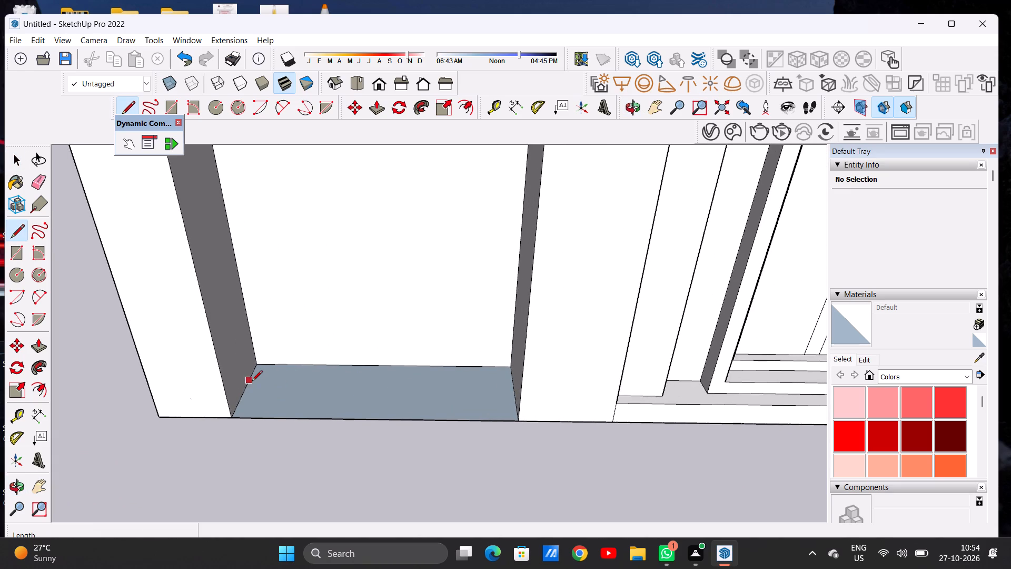
pyautogui.click(251, 381)
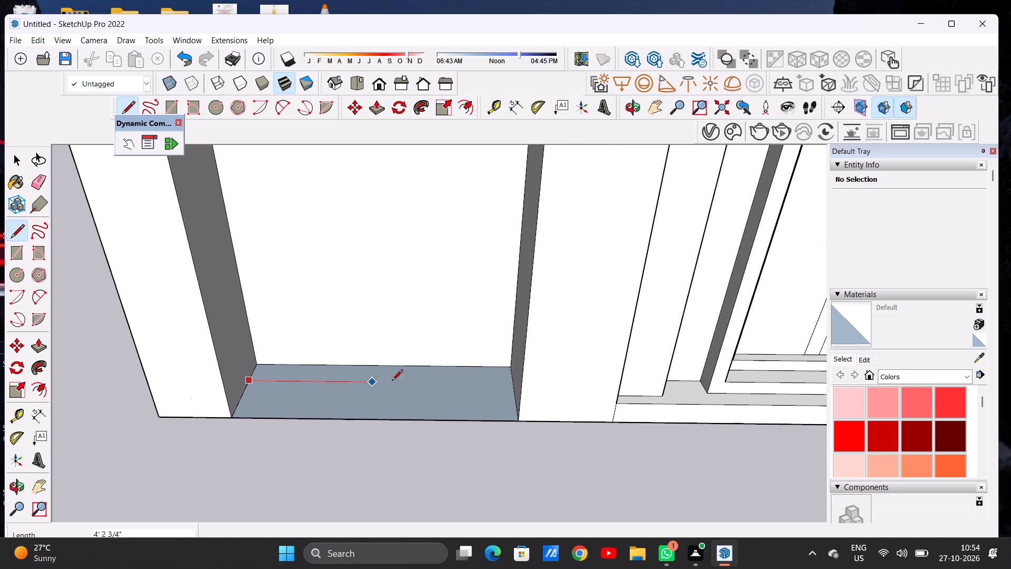
pyautogui.click(510, 385)
pyautogui.scroll(6, 502, 397)
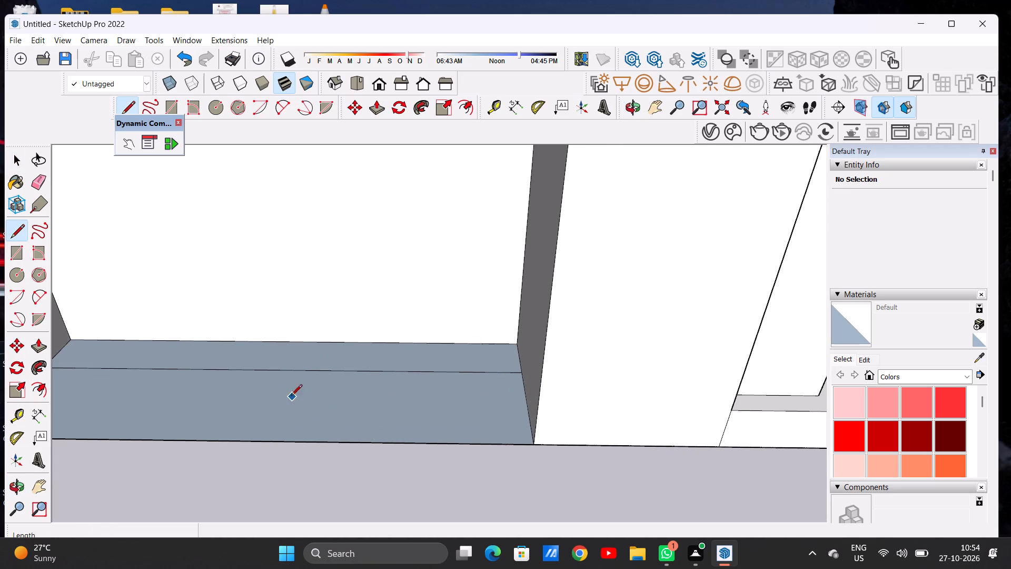
pyautogui.scroll(-6, 480, 352)
pyautogui.scroll(5, 380, 369)
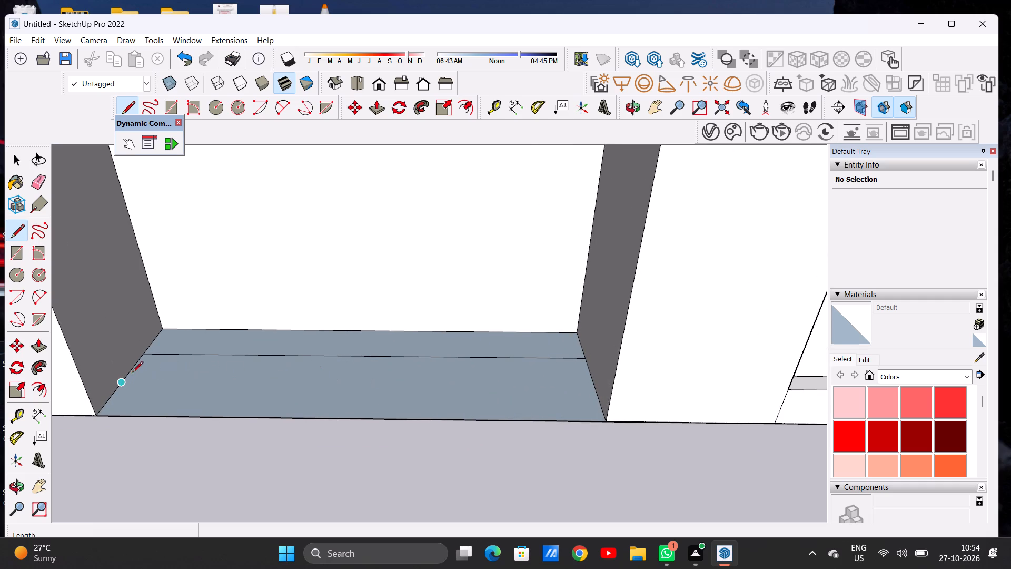
pyautogui.click(132, 373)
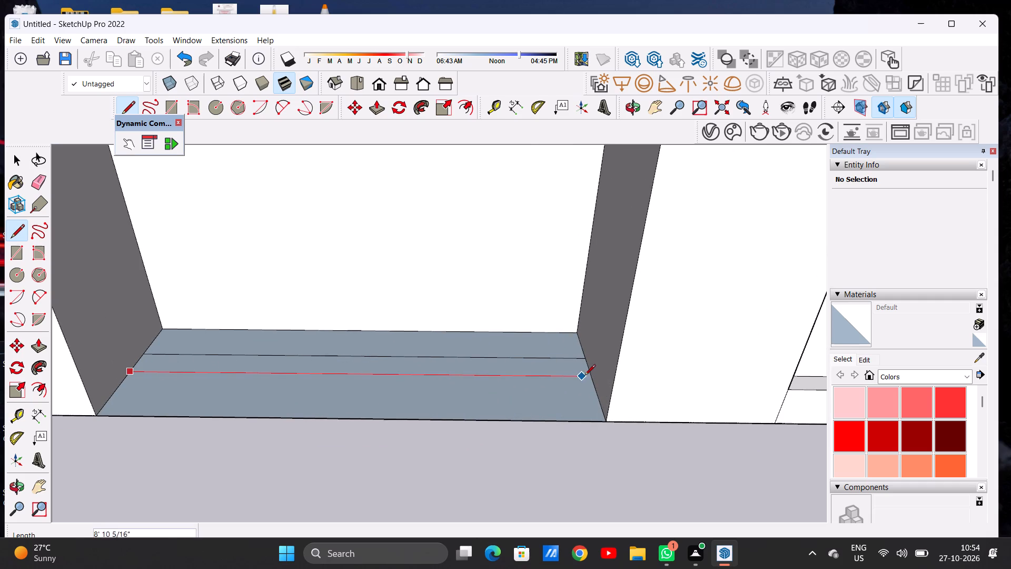
pyautogui.click(594, 376)
pyautogui.press('space')
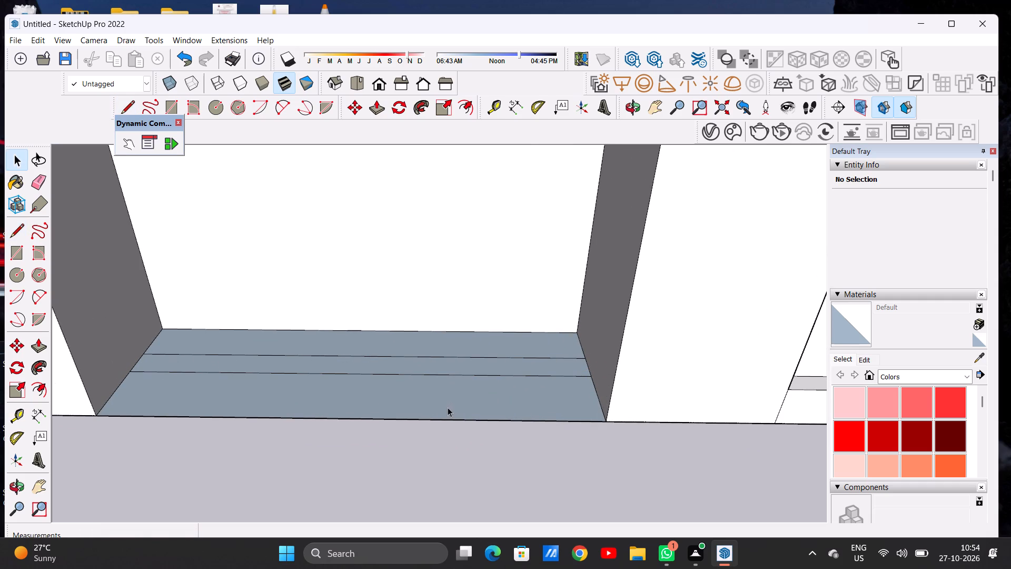
# Pull the narrow strip on the left bay's recess floor up about 8' 6 7/16" to form an upright panel.
pyautogui.scroll(-2, 448, 407)
pyautogui.scroll(1, 448, 414)
pyautogui.scroll(-4, 449, 416)
pyautogui.scroll(1, 451, 417)
pyautogui.scroll(-15, 453, 418)
pyautogui.moveTo(489, 395); pyautogui.dragTo(479, 370, button='middle')
pyautogui.scroll(6, 498, 404)
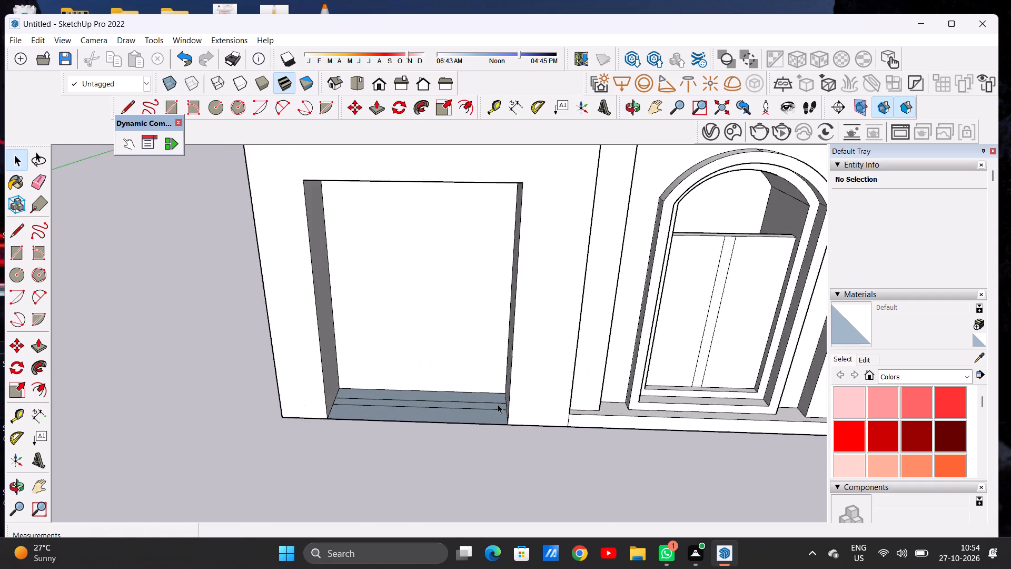
pyautogui.scroll(6, 498, 404)
pyautogui.press('p')
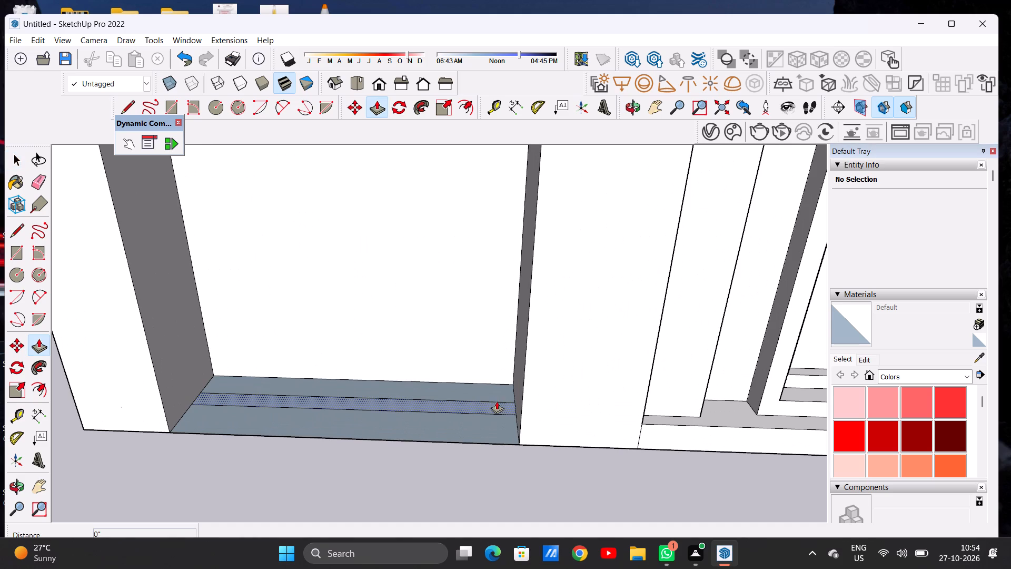
pyautogui.scroll(4, 499, 402)
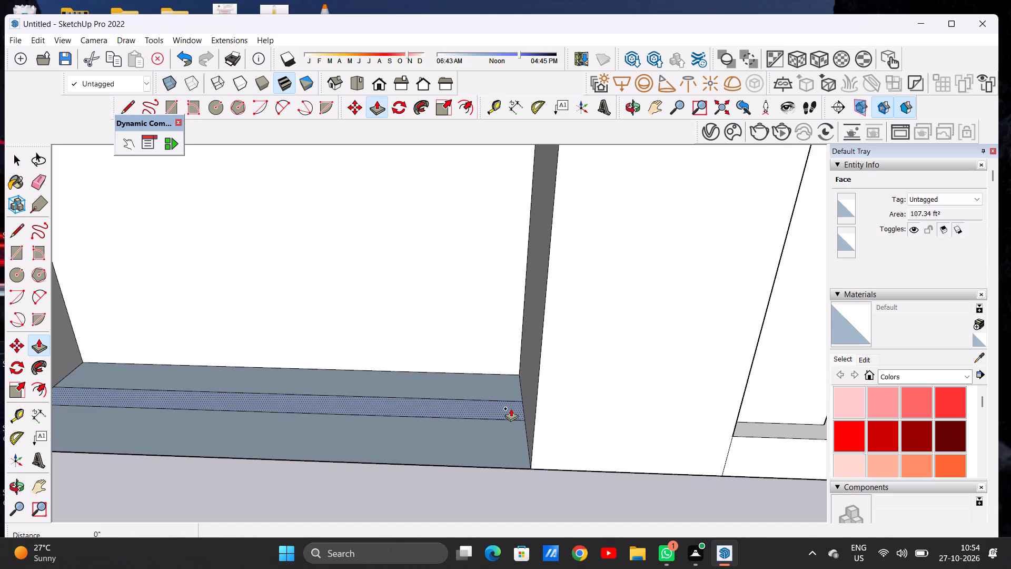
pyautogui.click(511, 408)
pyautogui.scroll(-13, 516, 376)
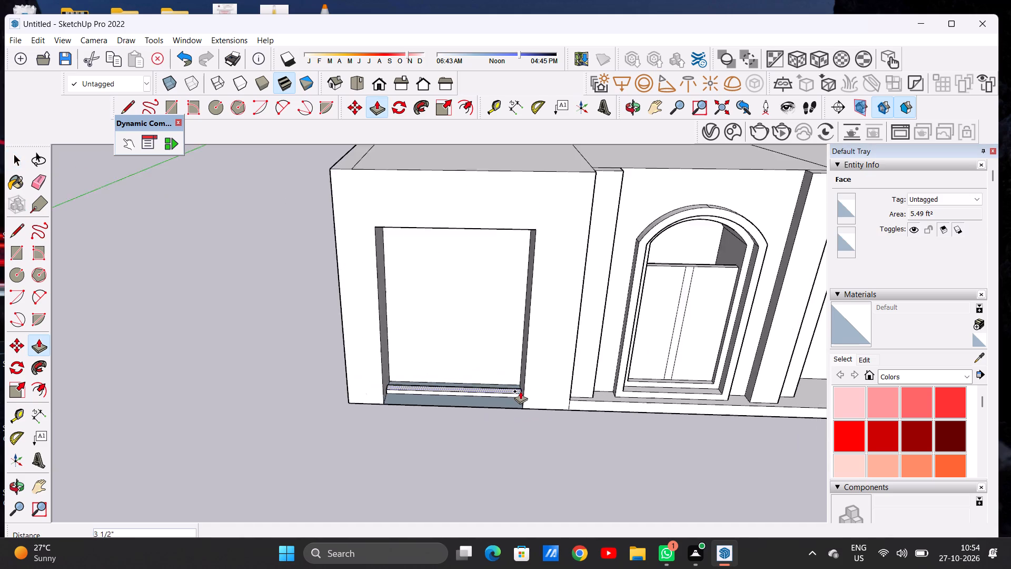
pyautogui.scroll(-4, 520, 391)
pyautogui.moveTo(514, 323); pyautogui.dragTo(506, 310, button='middle')
pyautogui.scroll(8, 512, 308)
pyautogui.moveTo(507, 339); pyautogui.dragTo(502, 290, button='middle')
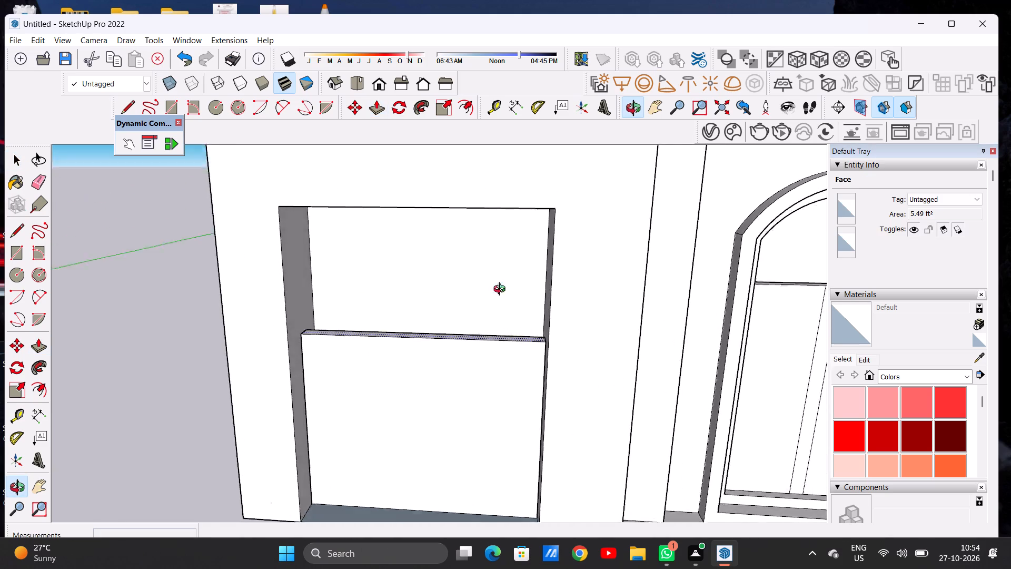
pyautogui.moveTo(502, 290); pyautogui.dragTo(516, 238, button='middle')
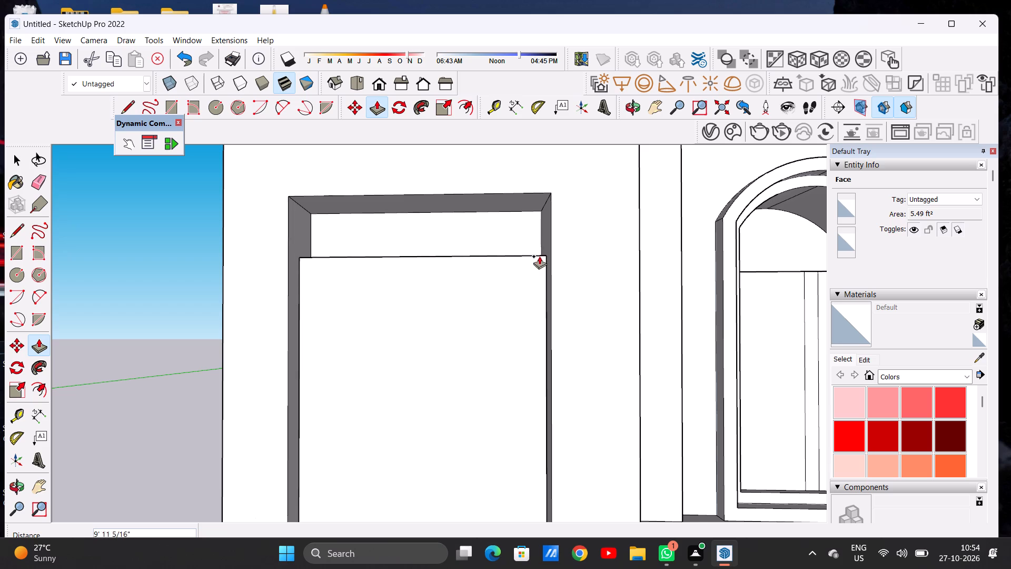
pyautogui.click(537, 296)
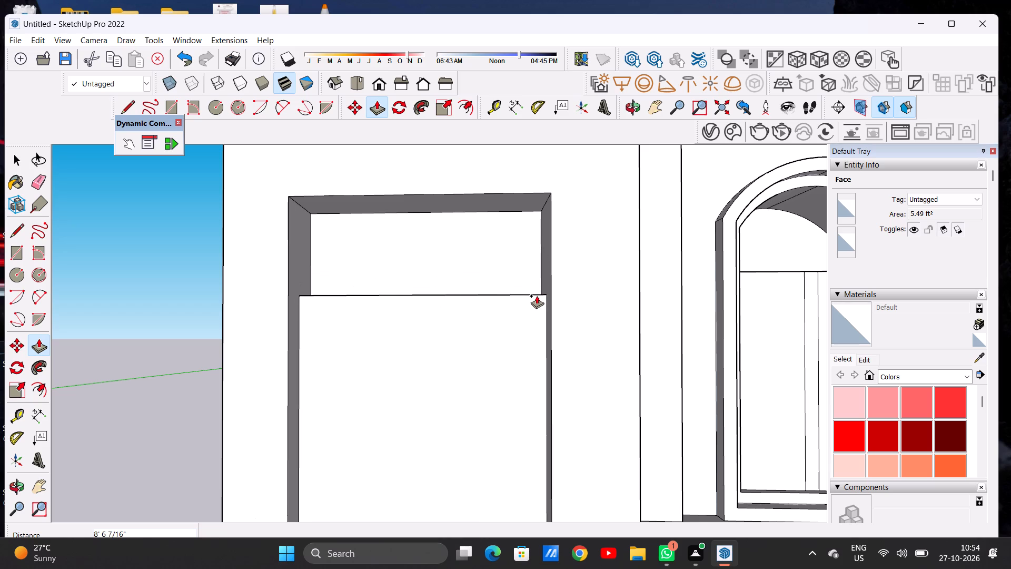
pyautogui.press('space')
# Examine the left bay's new panel and its recess from the front, from above and against the whole facade.
pyautogui.scroll(-15, 526, 321)
pyautogui.scroll(1, 520, 338)
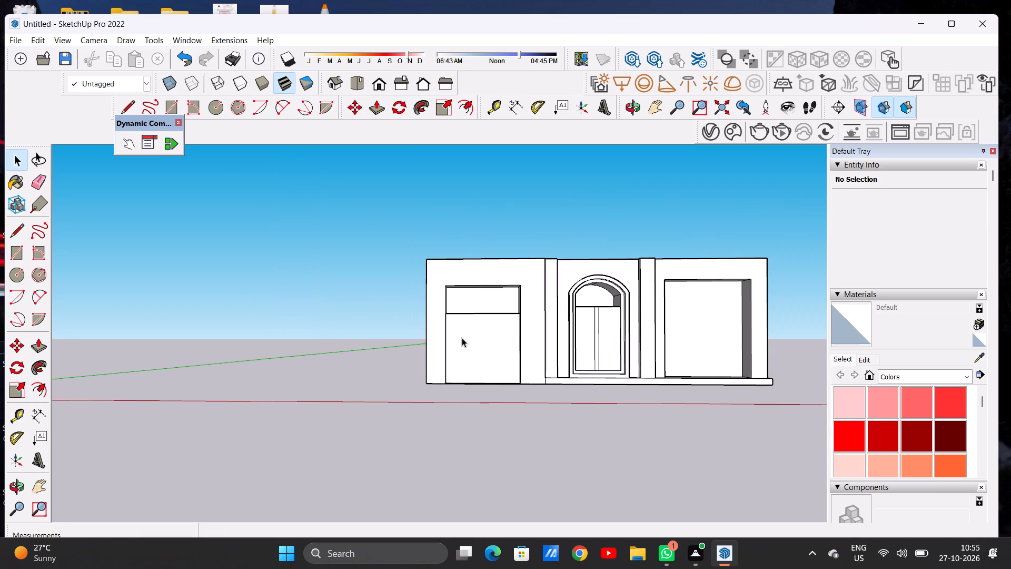
pyautogui.scroll(-3, 441, 341)
pyautogui.scroll(7, 478, 335)
pyautogui.scroll(-1, 487, 342)
pyautogui.scroll(7, 487, 342)
pyautogui.moveTo(453, 331); pyautogui.dragTo(444, 358, button='middle')
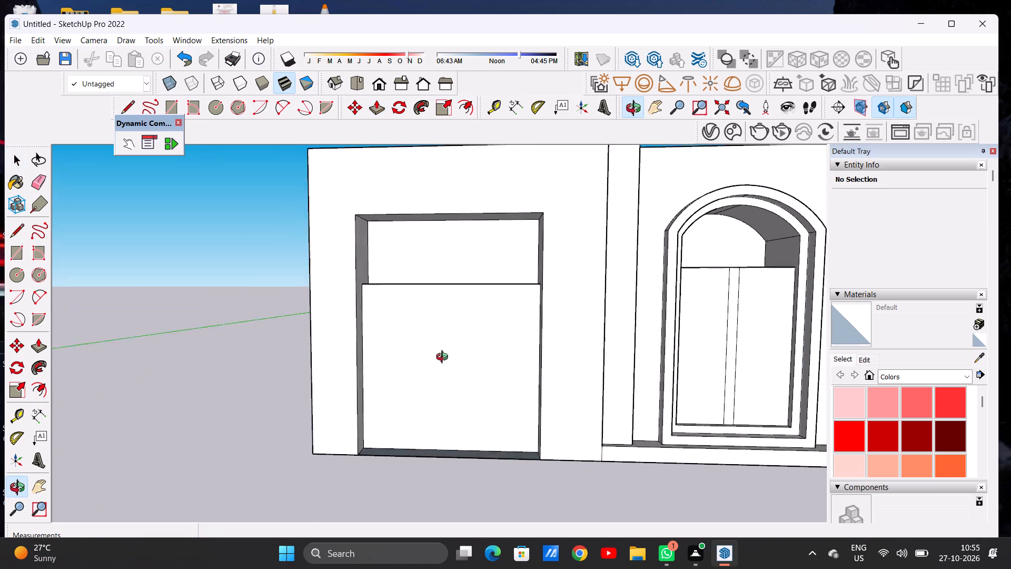
pyautogui.moveTo(444, 358); pyautogui.dragTo(475, 376, button='middle')
pyautogui.scroll(5, 486, 378)
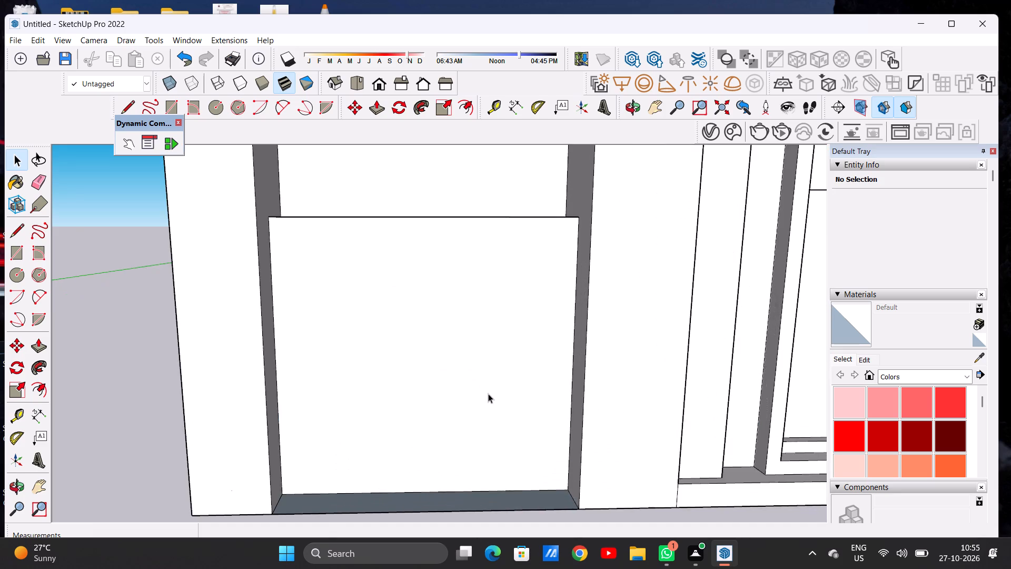
pyautogui.moveTo(486, 394); pyautogui.dragTo(492, 399, button='middle')
pyautogui.scroll(1, 470, 399)
pyautogui.scroll(-6, 444, 384)
pyautogui.moveTo(458, 390); pyautogui.dragTo(393, 454, button='middle')
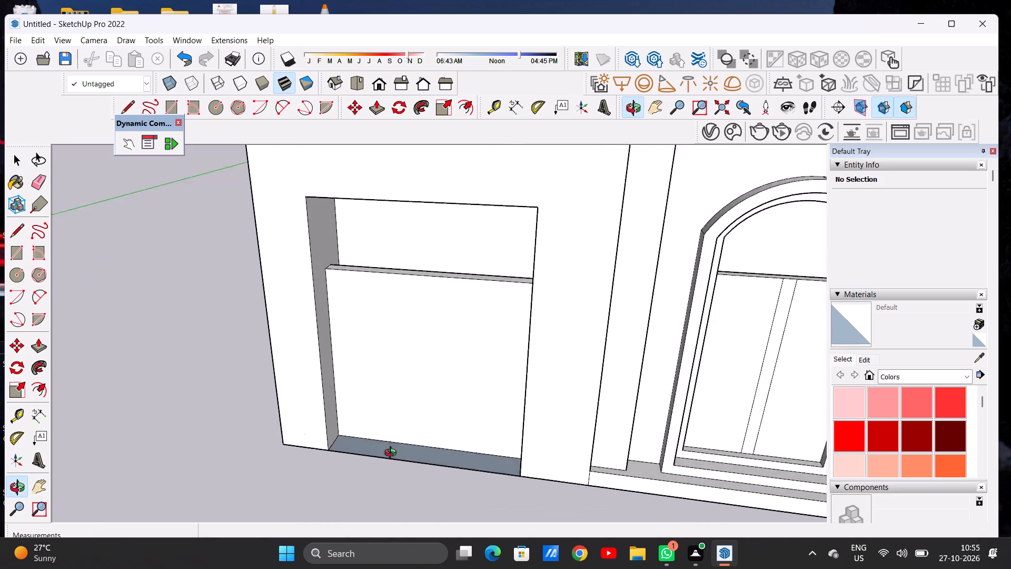
pyautogui.moveTo(393, 454); pyautogui.dragTo(433, 492, button='middle')
pyautogui.scroll(15, 444, 449)
pyautogui.moveTo(463, 331); pyautogui.dragTo(473, 420, button='middle')
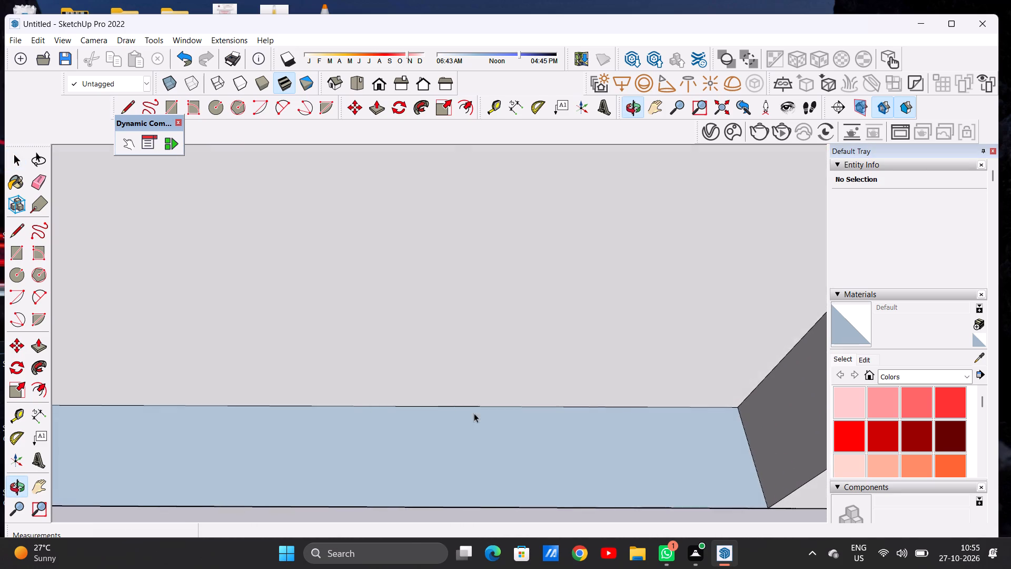
pyautogui.scroll(-20, 459, 381)
pyautogui.moveTo(447, 400); pyautogui.dragTo(456, 274, button='middle')
pyautogui.scroll(5, 449, 355)
pyautogui.moveTo(502, 349); pyautogui.dragTo(473, 295, button='middle')
pyautogui.scroll(-3, 469, 297)
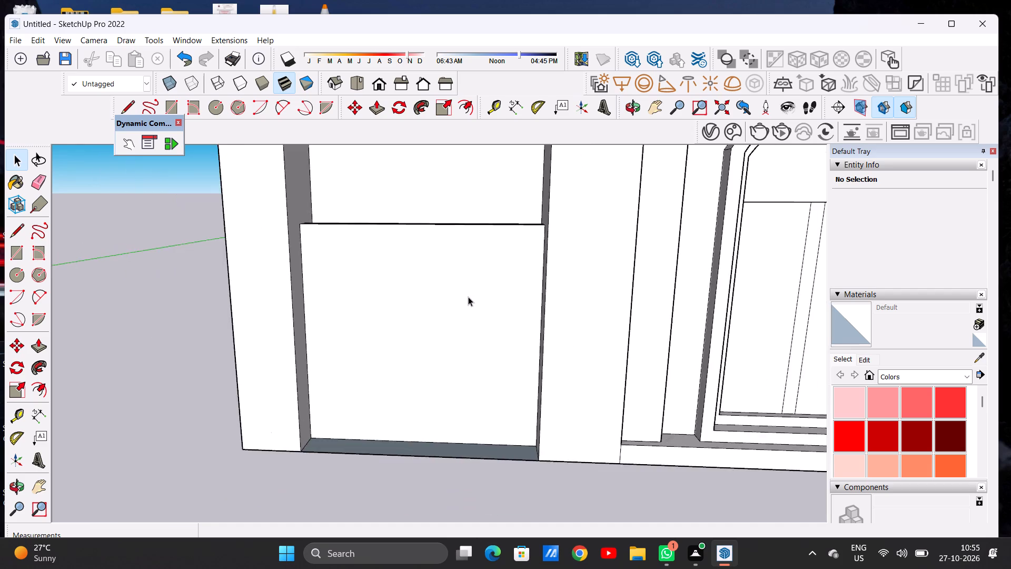
pyautogui.scroll(-7, 468, 297)
pyautogui.moveTo(445, 336); pyautogui.dragTo(458, 308, button='middle')
pyautogui.scroll(5, 458, 308)
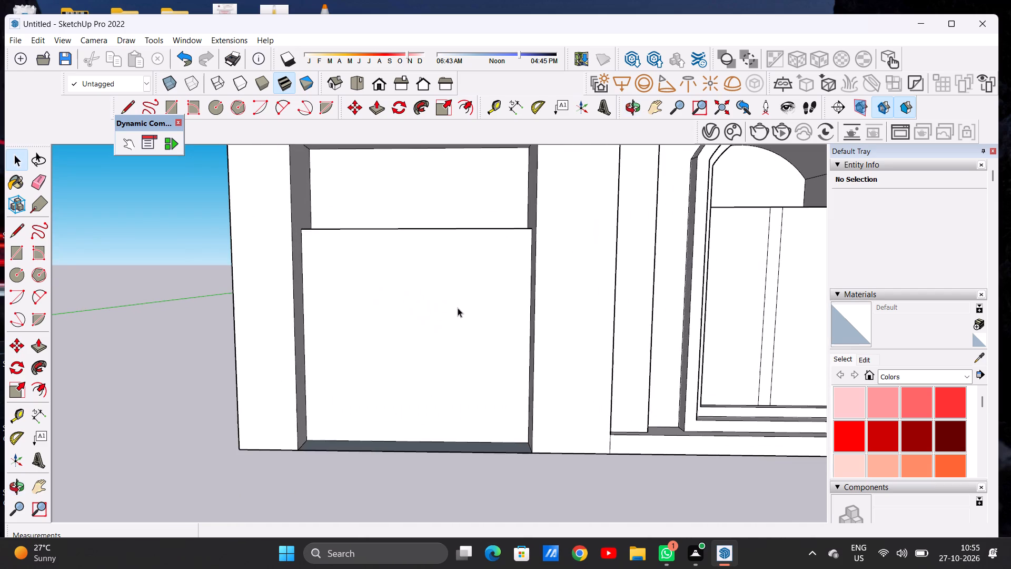
pyautogui.moveTo(420, 323); pyautogui.dragTo(437, 333, button='middle')
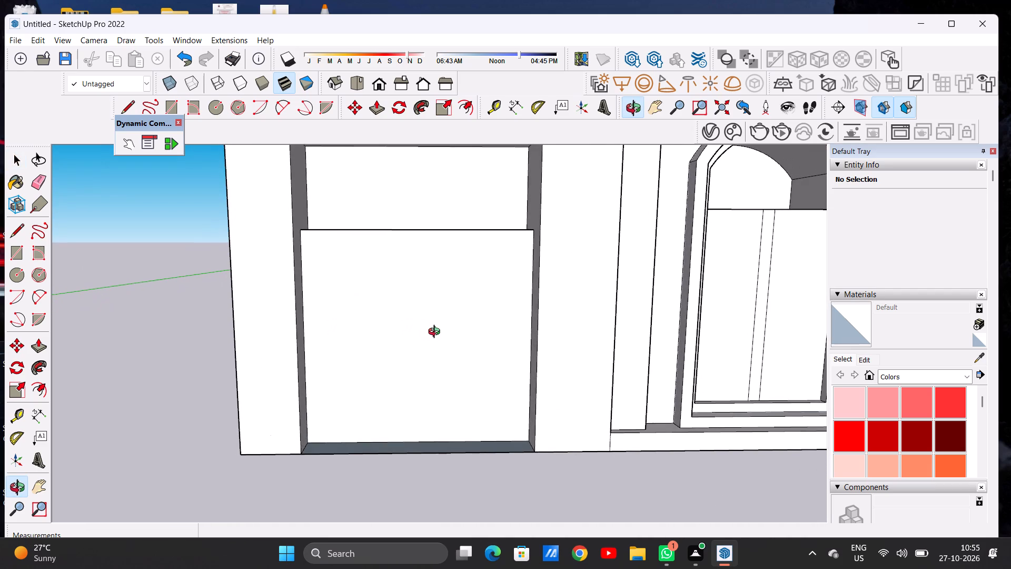
pyautogui.moveTo(437, 333); pyautogui.dragTo(432, 337, button='middle')
pyautogui.scroll(-8, 303, 352)
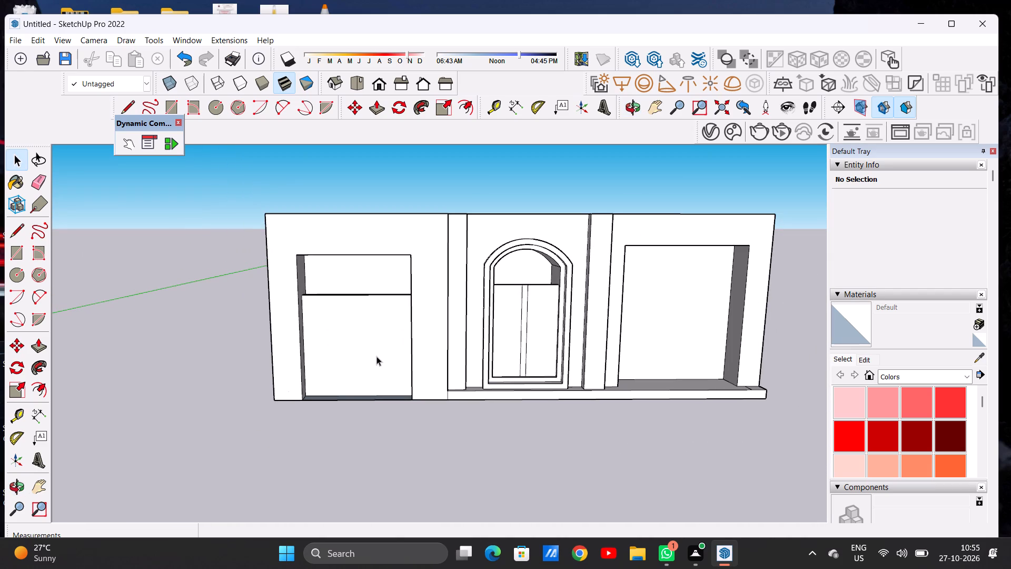
pyautogui.scroll(5, 376, 356)
pyautogui.scroll(-6, 380, 357)
pyautogui.scroll(5, 345, 328)
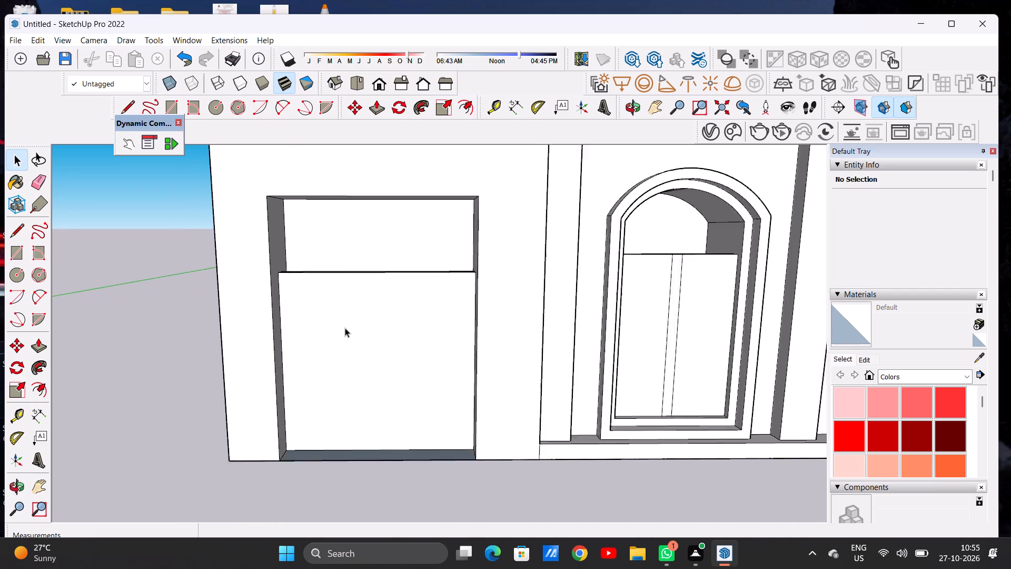
pyautogui.scroll(2, 345, 328)
pyautogui.scroll(-3, 345, 328)
pyautogui.scroll(1, 378, 340)
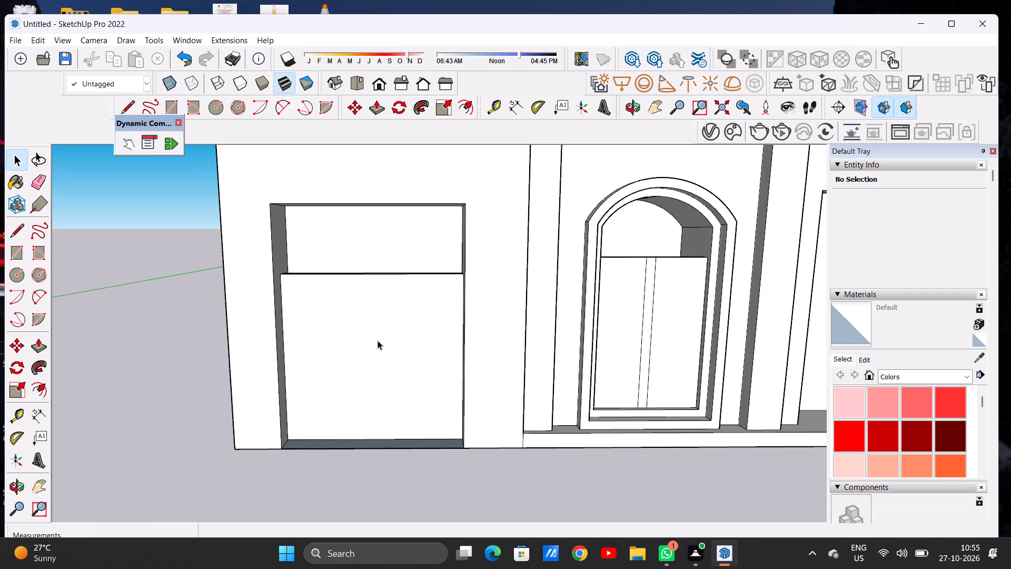
pyautogui.scroll(-6, 375, 331)
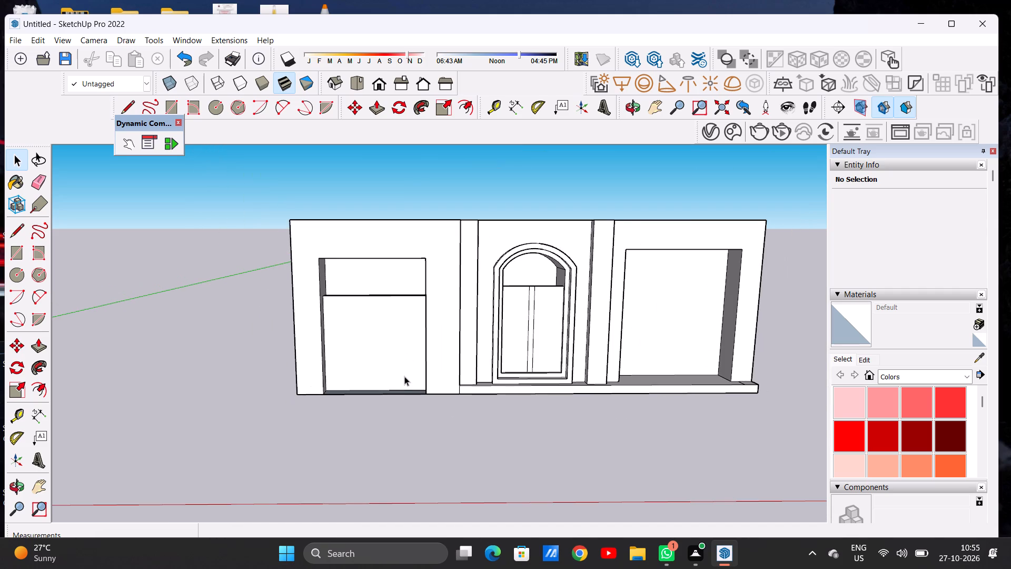
pyautogui.scroll(2, 403, 372)
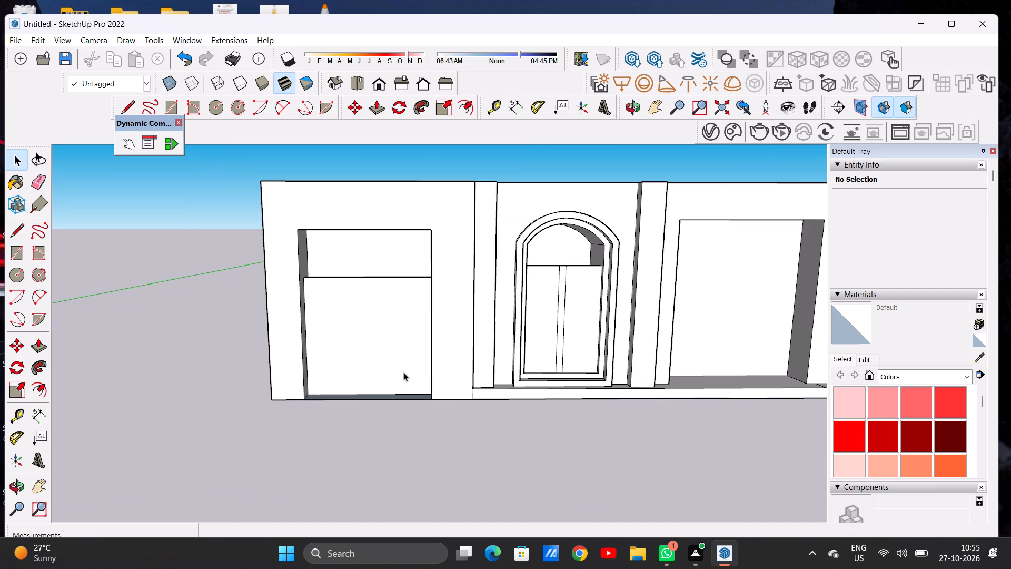
pyautogui.scroll(1, 403, 372)
# Draw two closely spaced vertical lines down the middle of the left bay's panel, from its top edge to its base.
pyautogui.press('l')
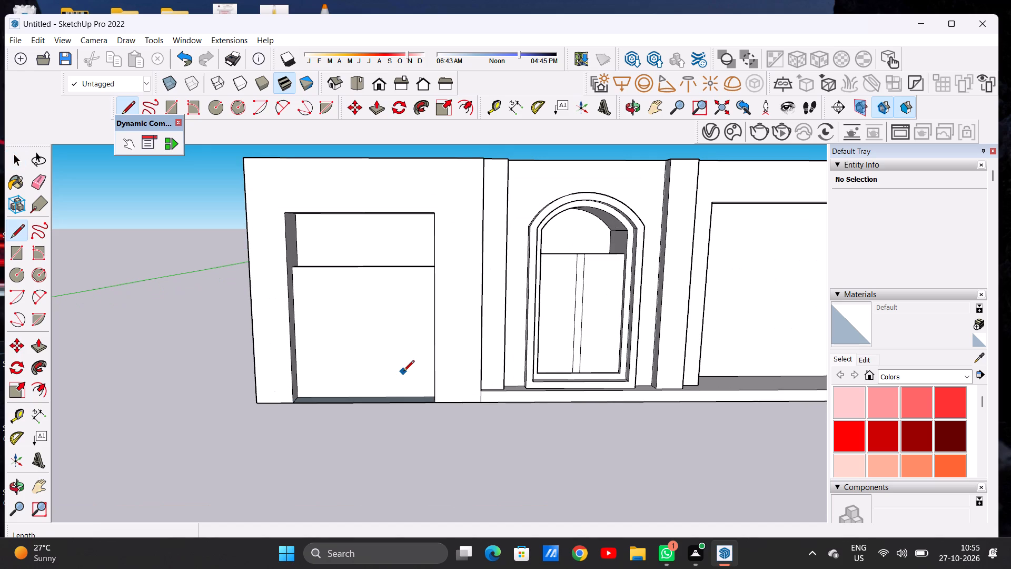
pyautogui.scroll(2, 402, 368)
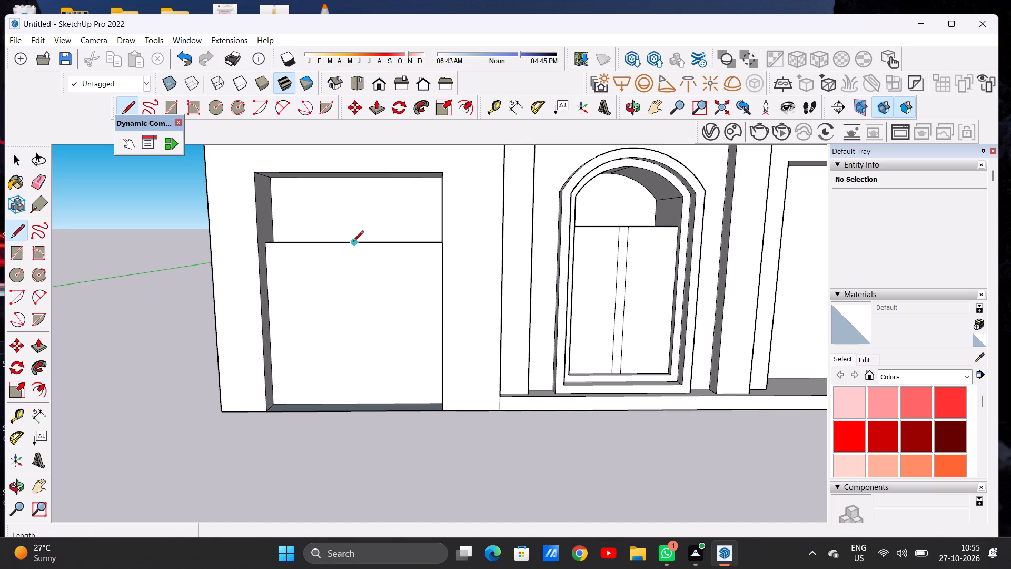
pyautogui.click(345, 245)
pyautogui.click(350, 403)
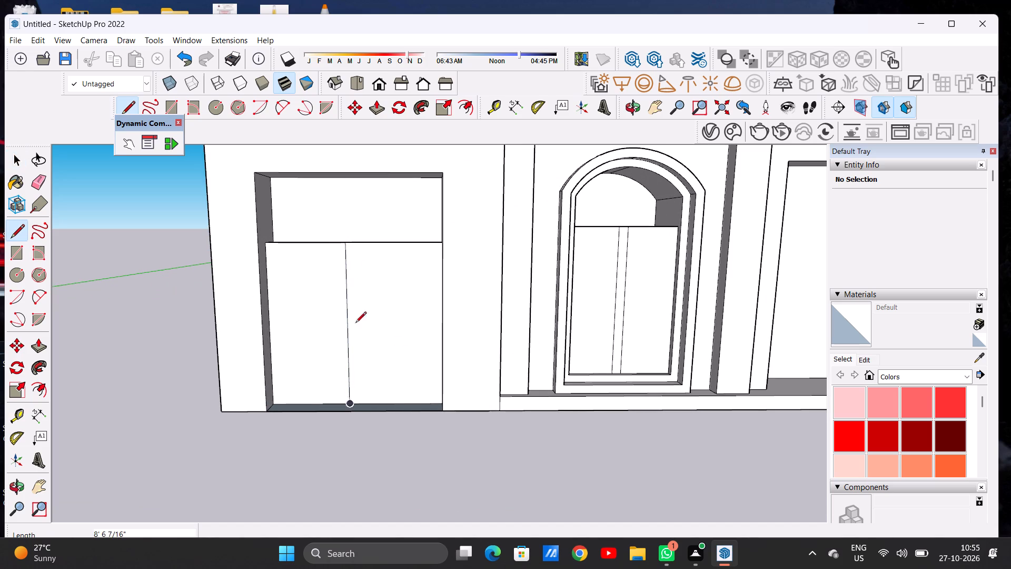
pyautogui.click(364, 245)
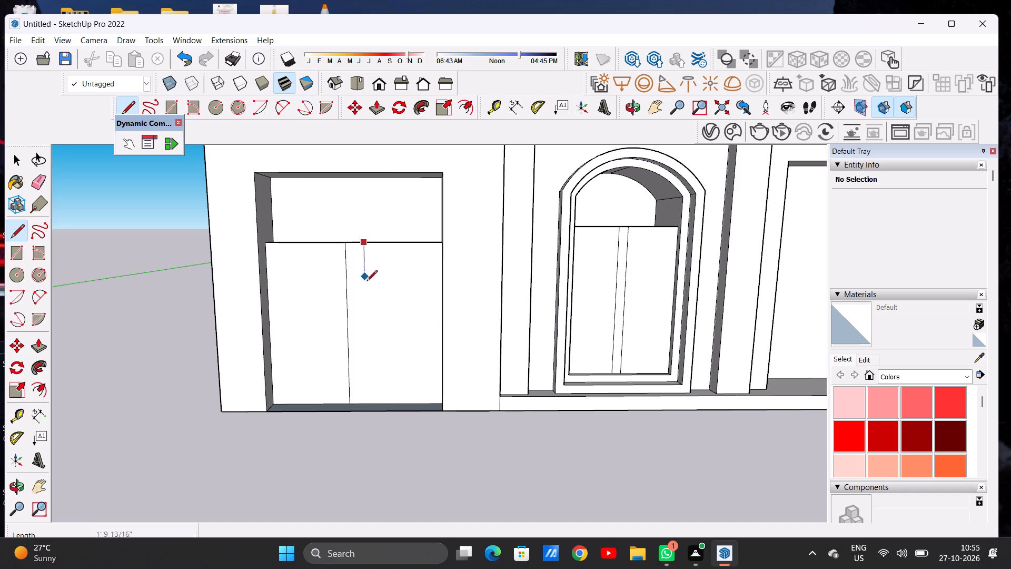
pyautogui.click(368, 400)
pyautogui.press('space')
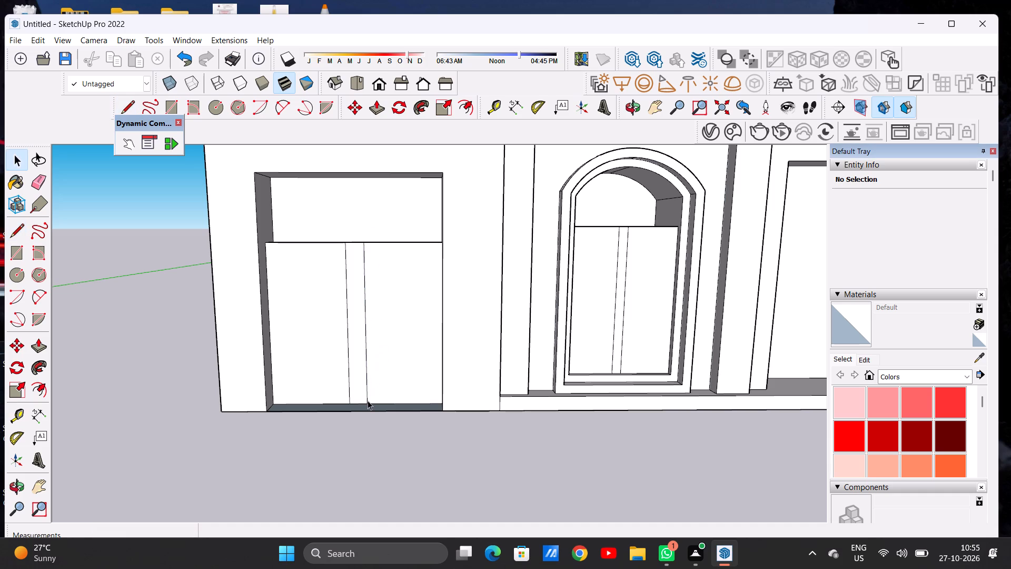
# Draw two lines about 7 5/16" long across the top face of the left bay's panel, extending its two vertical lines to the back edge.
pyautogui.scroll(-7, 351, 335)
pyautogui.scroll(6, 353, 321)
pyautogui.moveTo(358, 274); pyautogui.dragTo(334, 324, button='middle')
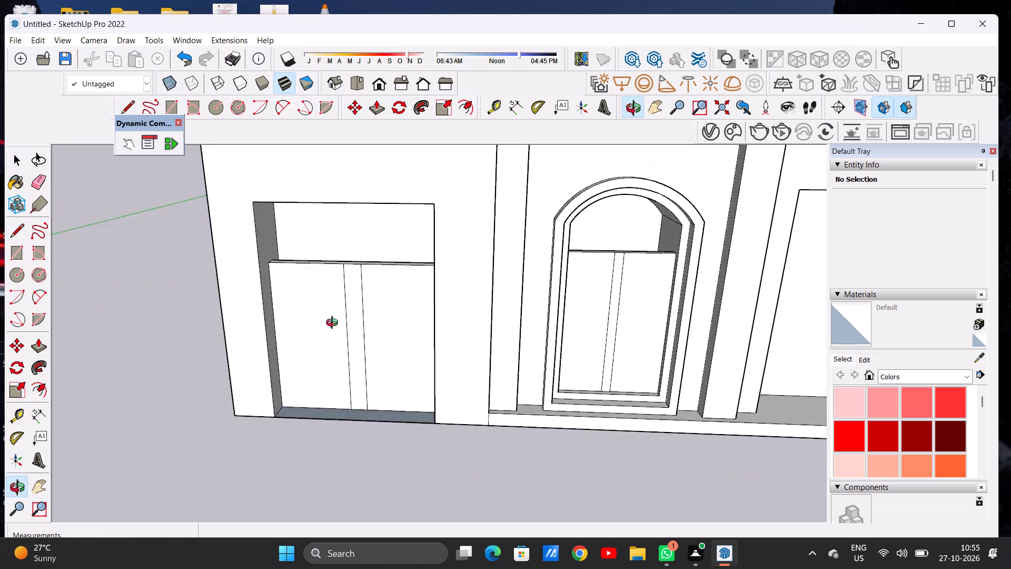
pyautogui.moveTo(334, 324); pyautogui.dragTo(333, 377, button='middle')
pyautogui.scroll(10, 345, 264)
pyautogui.moveTo(358, 270); pyautogui.dragTo(340, 300, button='middle')
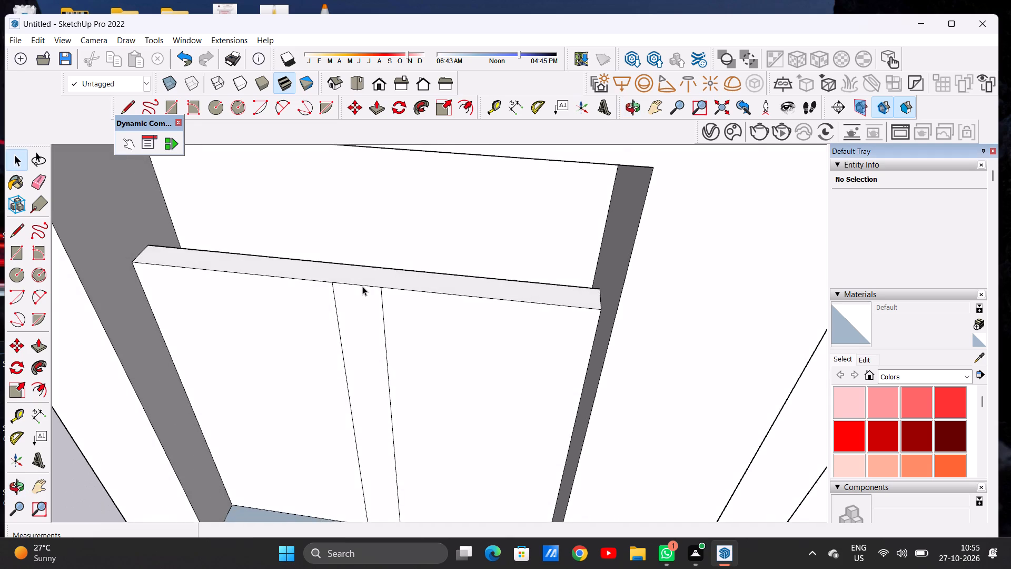
pyautogui.scroll(4, 362, 286)
pyautogui.press('l')
pyautogui.scroll(5, 352, 294)
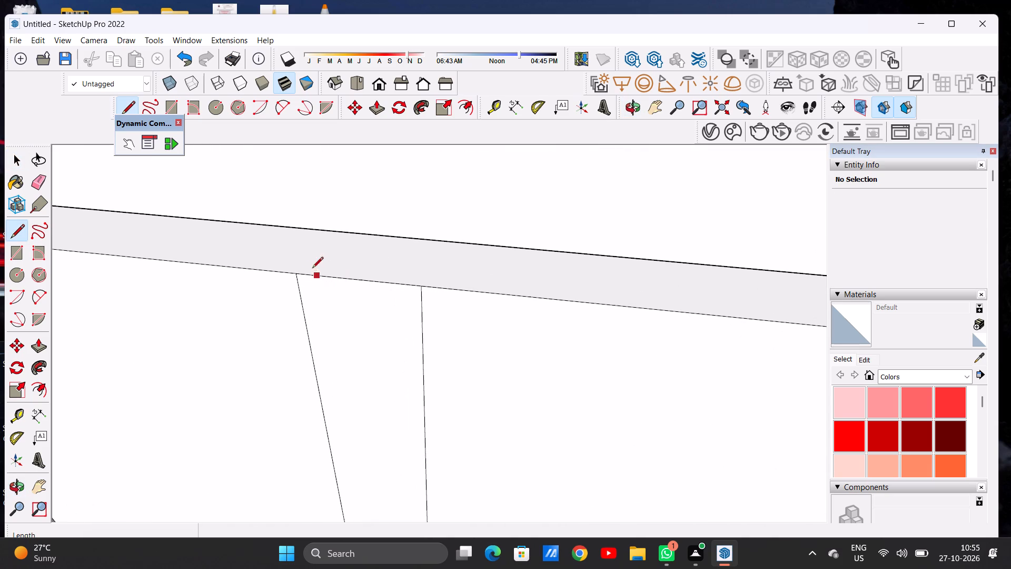
pyautogui.click(298, 272)
pyautogui.click(322, 231)
pyautogui.click(422, 289)
pyautogui.click(436, 240)
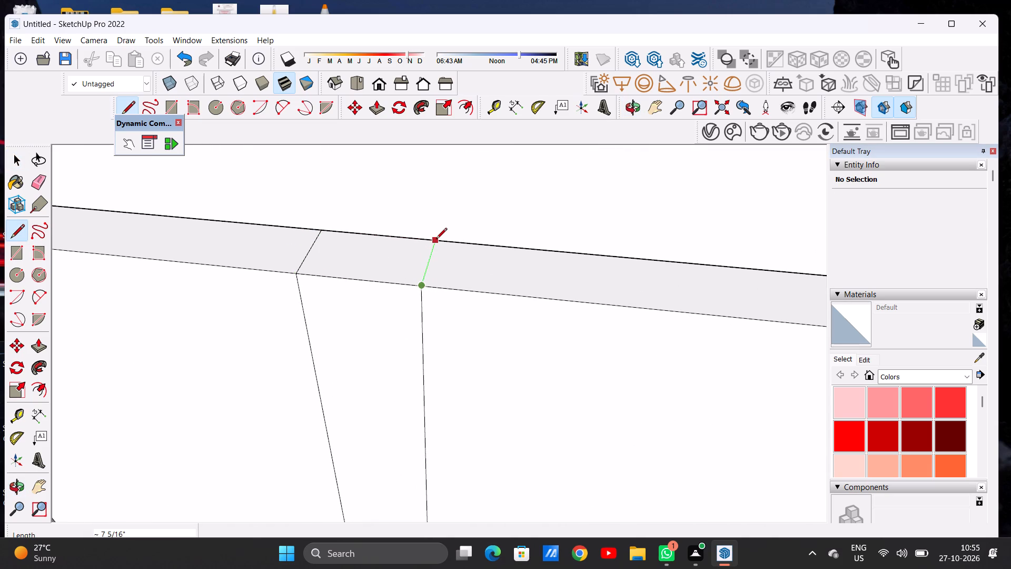
pyautogui.press('space')
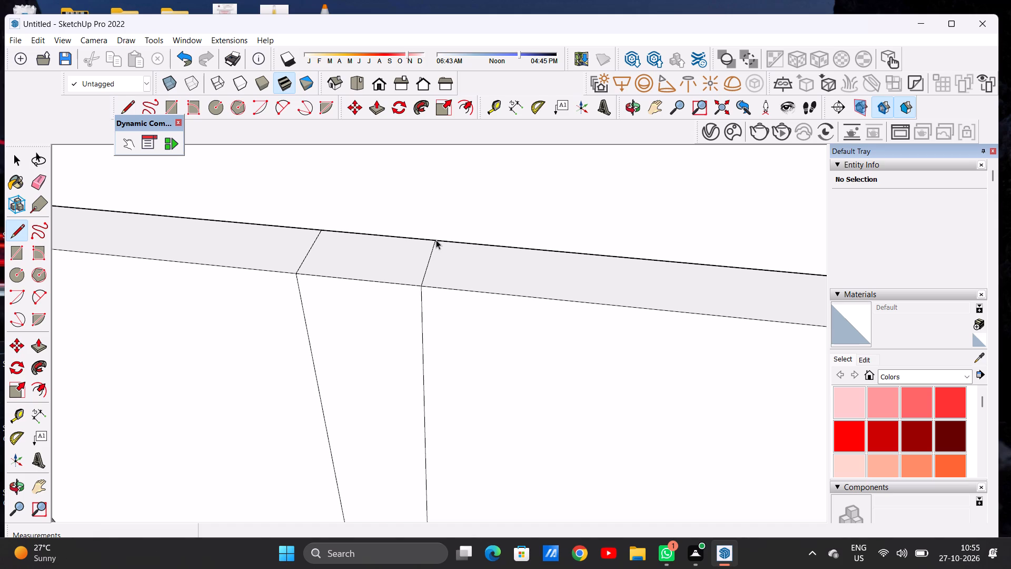
# Examine the left bay's split panel, its top face and recess floor from the front, from above and against the whole facade.
pyautogui.scroll(-16, 403, 257)
pyautogui.moveTo(400, 317); pyautogui.dragTo(414, 303, button='middle')
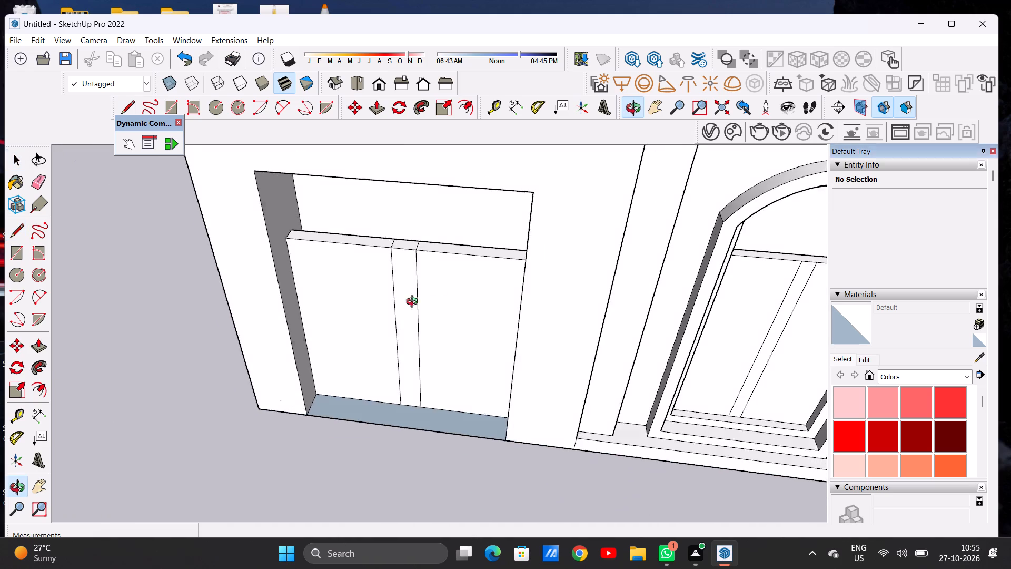
pyautogui.moveTo(414, 303); pyautogui.dragTo(444, 215, button='middle')
pyautogui.scroll(-6, 403, 259)
pyautogui.moveTo(413, 302); pyautogui.dragTo(414, 284, button='middle')
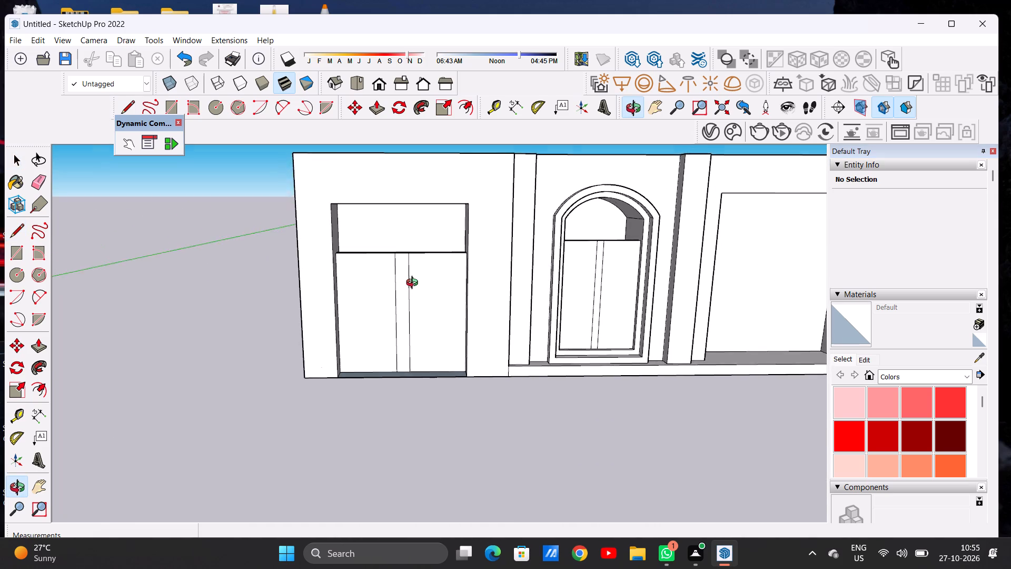
pyautogui.moveTo(414, 284); pyautogui.dragTo(415, 274, button='middle')
pyautogui.scroll(1, 418, 325)
pyautogui.scroll(-1, 418, 325)
pyautogui.scroll(5, 418, 325)
pyautogui.moveTo(419, 323); pyautogui.dragTo(320, 333, button='middle')
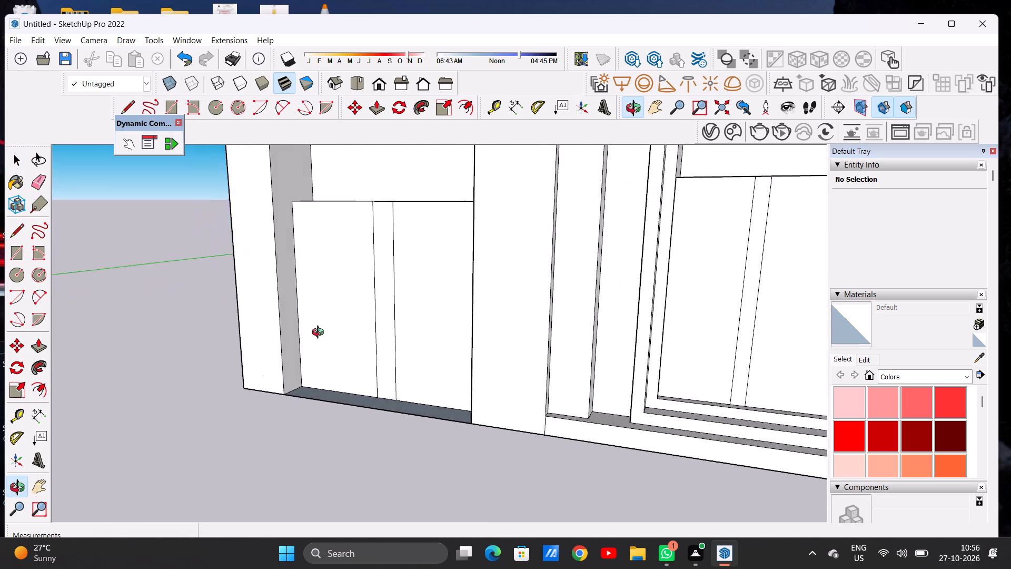
pyautogui.moveTo(320, 333); pyautogui.dragTo(414, 337, button='middle')
pyautogui.scroll(-11, 401, 321)
pyautogui.moveTo(411, 331); pyautogui.dragTo(409, 305, button='middle')
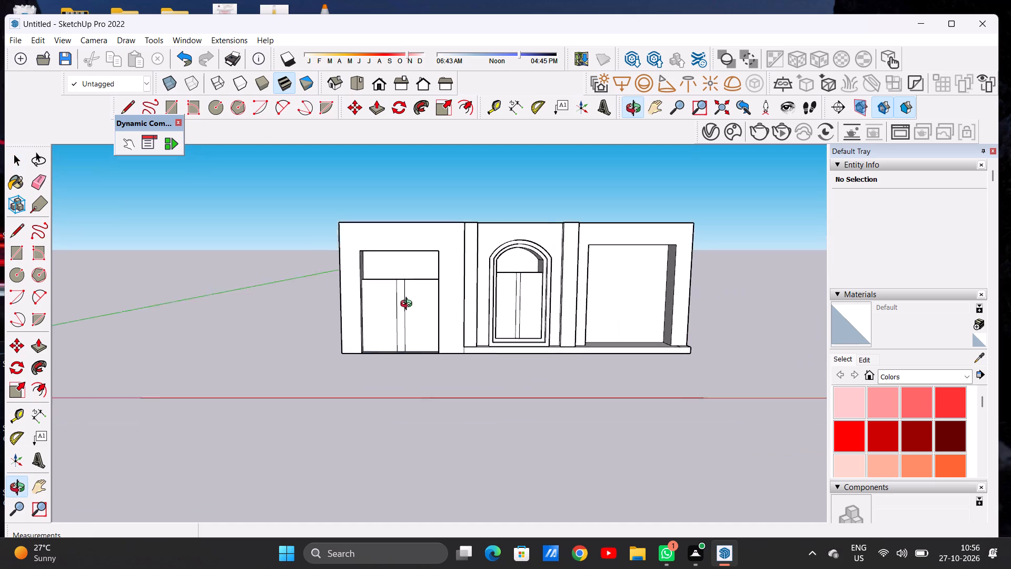
pyautogui.moveTo(409, 305); pyautogui.dragTo(409, 302, button='middle')
pyautogui.scroll(7, 411, 317)
pyautogui.moveTo(412, 305); pyautogui.dragTo(428, 424, button='middle')
pyautogui.scroll(4, 439, 397)
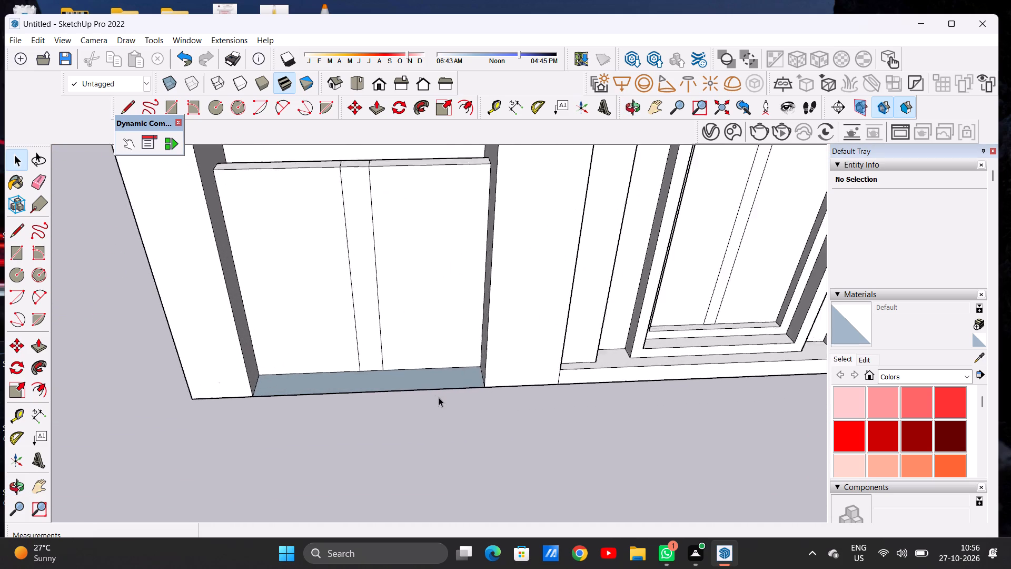
pyautogui.scroll(3, 439, 397)
pyautogui.moveTo(422, 396); pyautogui.dragTo(430, 461, button='middle')
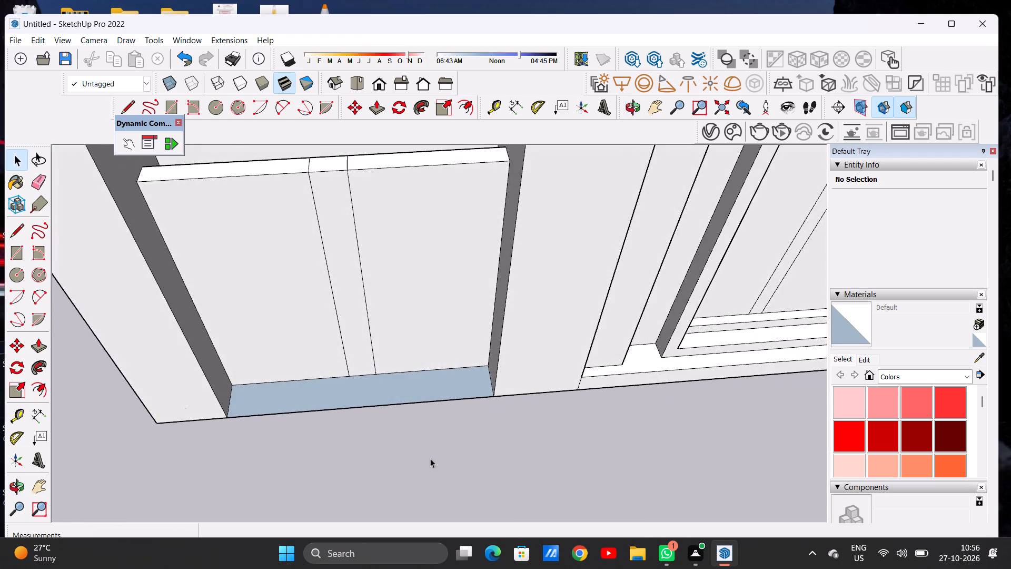
pyautogui.scroll(6, 418, 406)
pyautogui.scroll(-15, 426, 389)
pyautogui.moveTo(434, 391); pyautogui.dragTo(393, 279, button='middle')
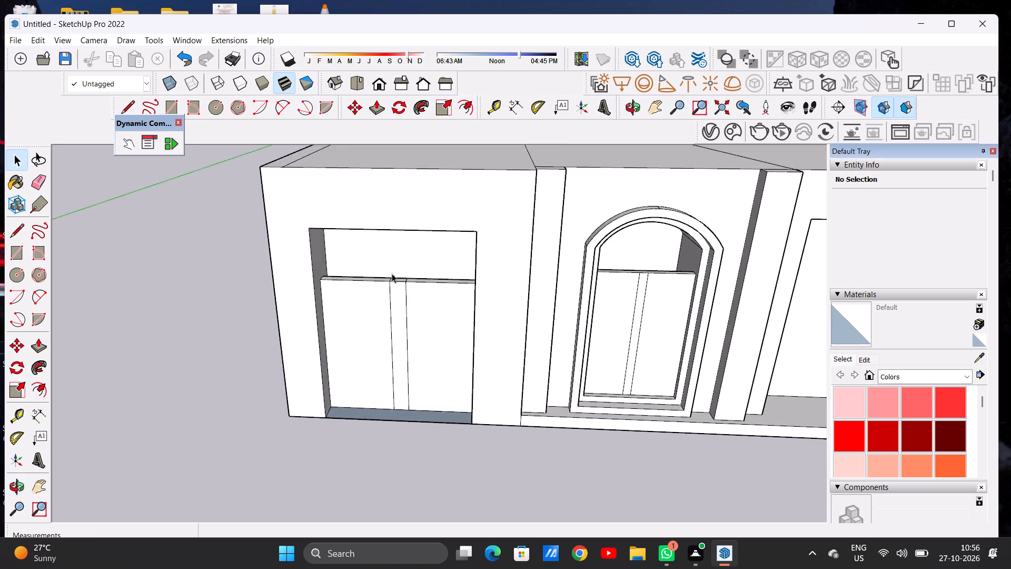
pyautogui.scroll(10, 417, 290)
pyautogui.moveTo(392, 322); pyautogui.dragTo(401, 279, button='middle')
pyautogui.scroll(-12, 350, 276)
pyautogui.moveTo(393, 293); pyautogui.dragTo(335, 298, button='middle')
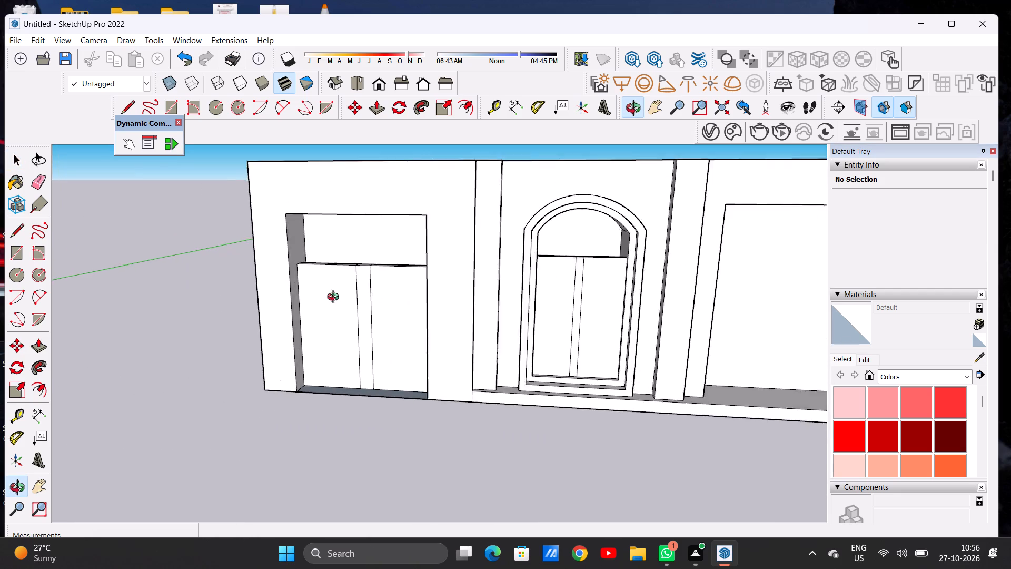
pyautogui.moveTo(335, 298); pyautogui.dragTo(380, 380, button='middle')
pyautogui.scroll(14, 359, 300)
pyautogui.moveTo(353, 237); pyautogui.dragTo(376, 249, button='middle')
pyautogui.middleClick(376, 249)
pyautogui.scroll(1, 376, 250)
pyautogui.scroll(-11, 377, 316)
pyautogui.scroll(1, 370, 321)
pyautogui.scroll(-3, 370, 321)
pyautogui.scroll(1, 371, 315)
pyautogui.scroll(-3, 371, 315)
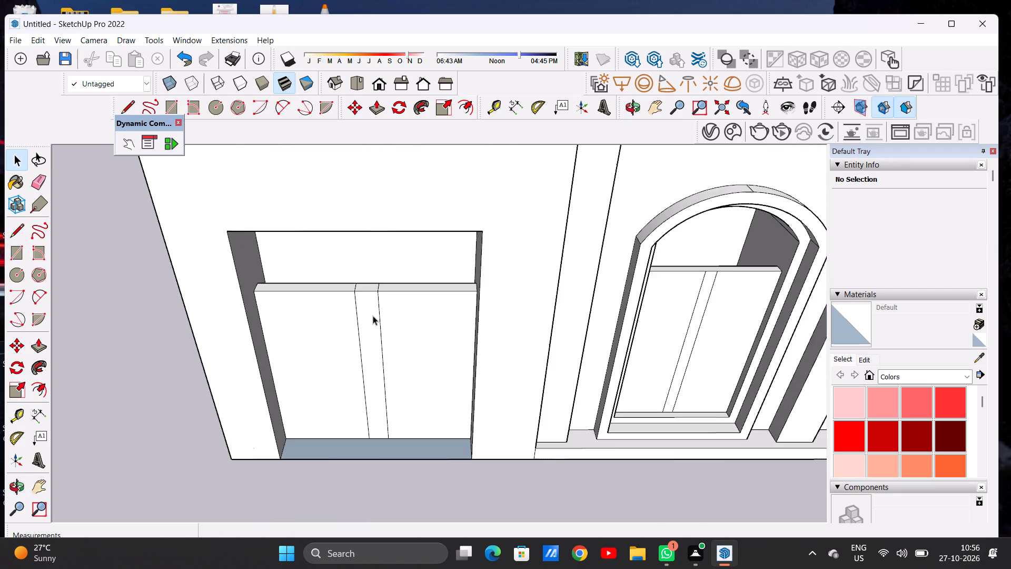
pyautogui.moveTo(382, 328); pyautogui.dragTo(332, 284, button='middle')
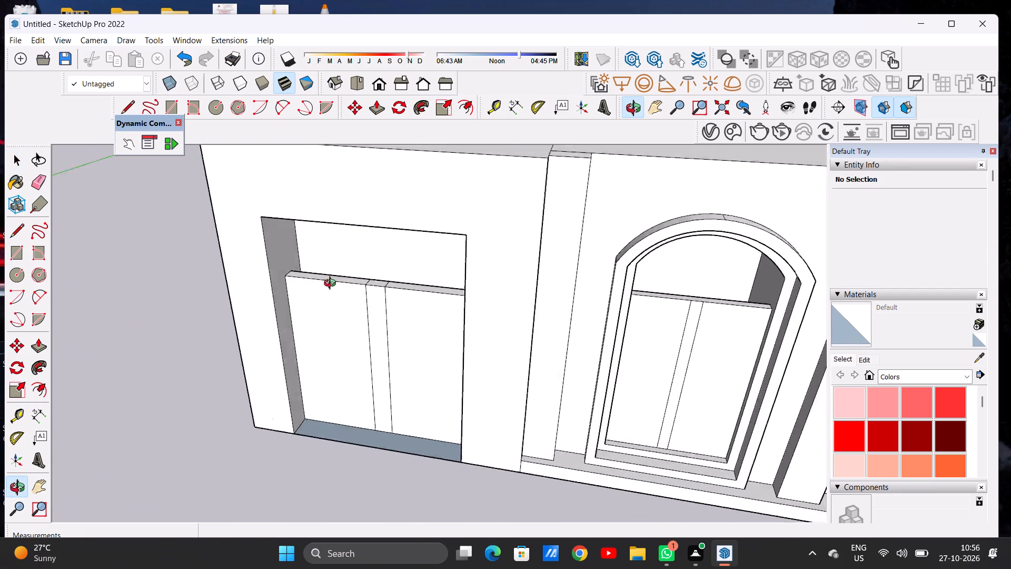
pyautogui.moveTo(332, 284); pyautogui.dragTo(381, 225, button='middle')
pyautogui.middleClick(381, 225)
pyautogui.scroll(-8, 341, 329)
pyautogui.moveTo(370, 357); pyautogui.dragTo(383, 317, button='middle')
pyautogui.scroll(7, 384, 353)
pyautogui.scroll(-7, 325, 357)
pyautogui.moveTo(361, 379); pyautogui.dragTo(344, 413, button='middle')
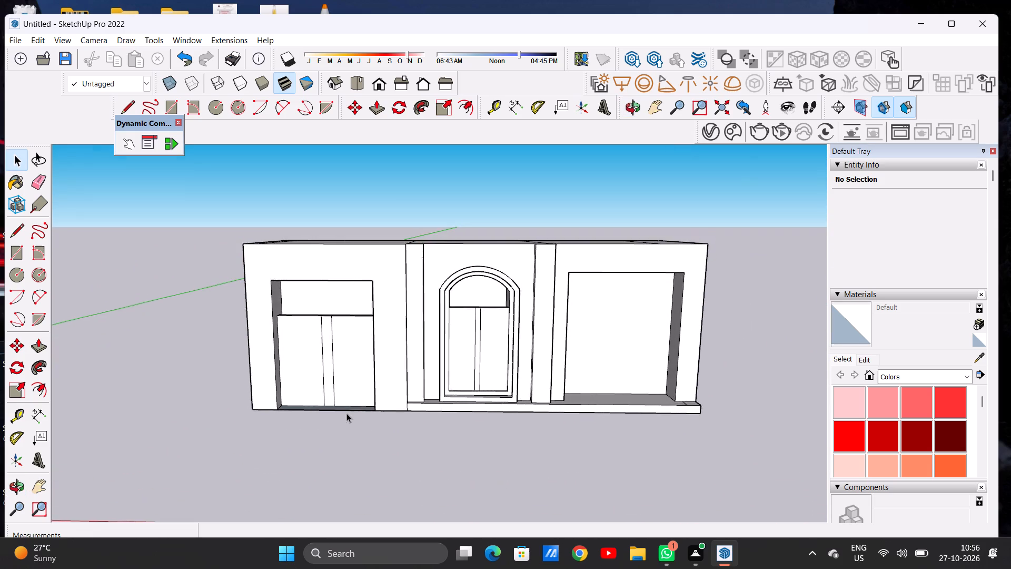
pyautogui.scroll(8, 346, 413)
pyautogui.moveTo(340, 375); pyautogui.dragTo(338, 490, button='middle')
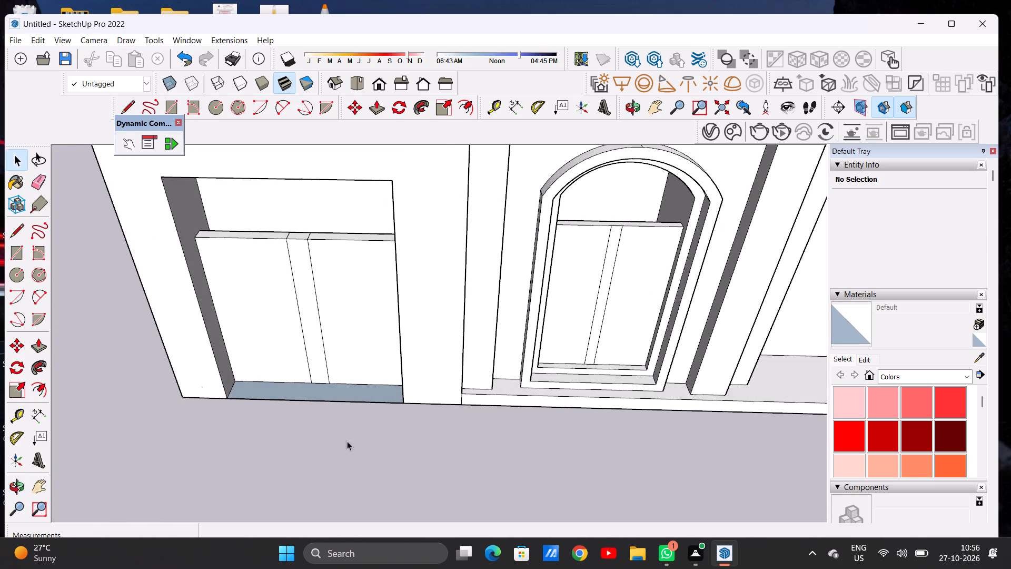
pyautogui.scroll(9, 352, 404)
pyautogui.scroll(-14, 379, 368)
pyautogui.moveTo(419, 376); pyautogui.dragTo(381, 377, button='middle')
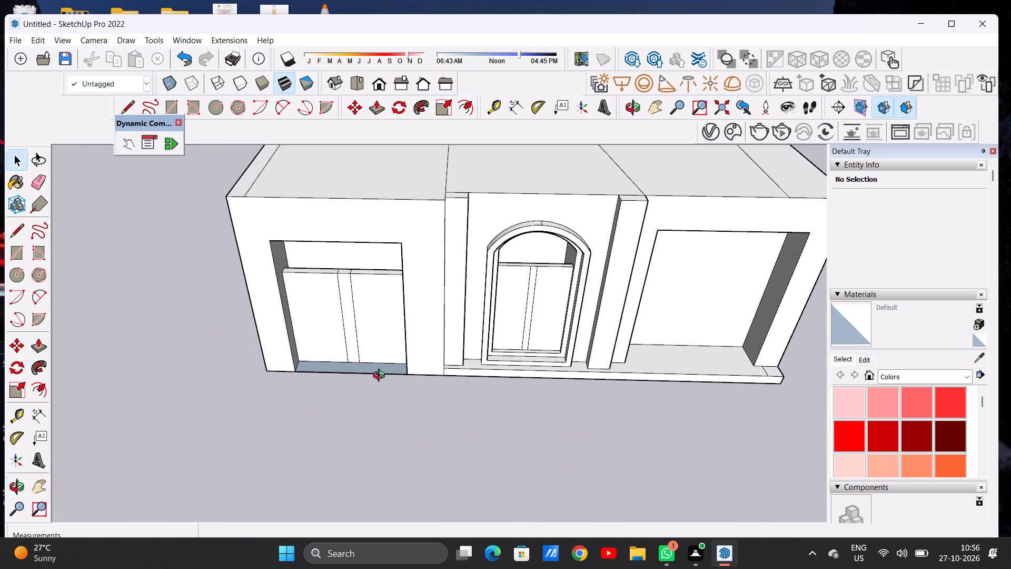
pyautogui.moveTo(381, 377); pyautogui.dragTo(418, 455, button='middle')
pyautogui.scroll(2, 342, 297)
pyautogui.scroll(-1, 342, 280)
pyautogui.scroll(8, 342, 279)
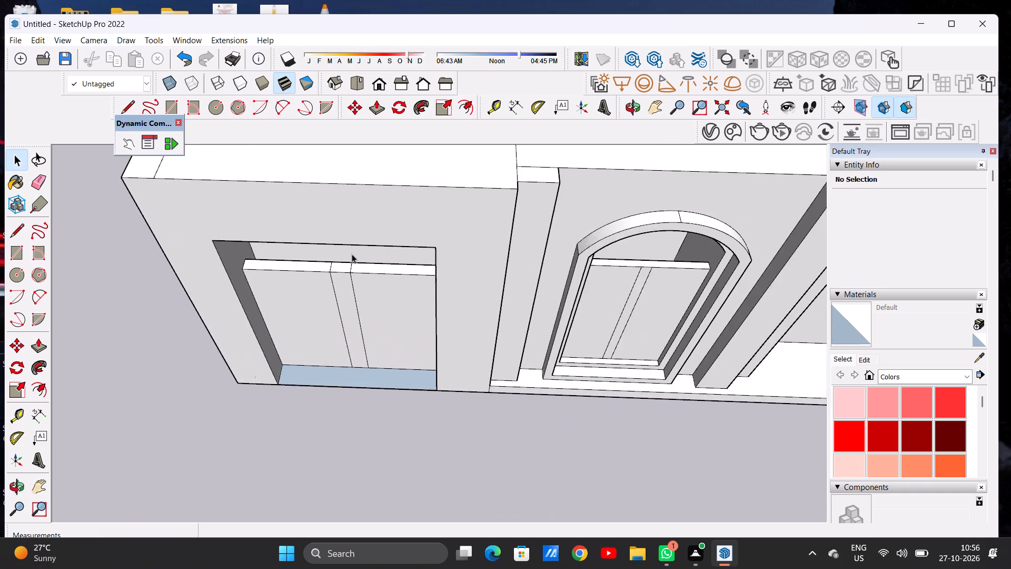
pyautogui.scroll(4, 352, 254)
pyautogui.scroll(-1, 353, 252)
pyautogui.scroll(4, 349, 259)
pyautogui.scroll(-1, 349, 260)
pyautogui.scroll(7, 349, 261)
pyautogui.moveTo(327, 276); pyautogui.dragTo(336, 383, button='middle')
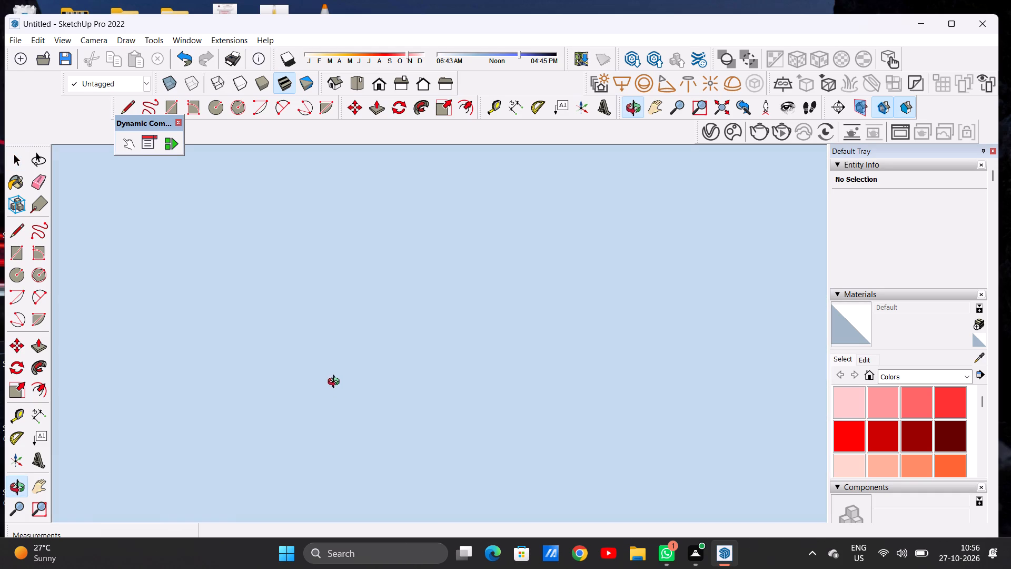
pyautogui.moveTo(336, 383); pyautogui.dragTo(335, 262, button='middle')
pyautogui.scroll(-5, 335, 336)
pyautogui.scroll(1, 336, 336)
pyautogui.scroll(-14, 338, 336)
pyautogui.scroll(1, 343, 316)
pyautogui.scroll(-3, 344, 314)
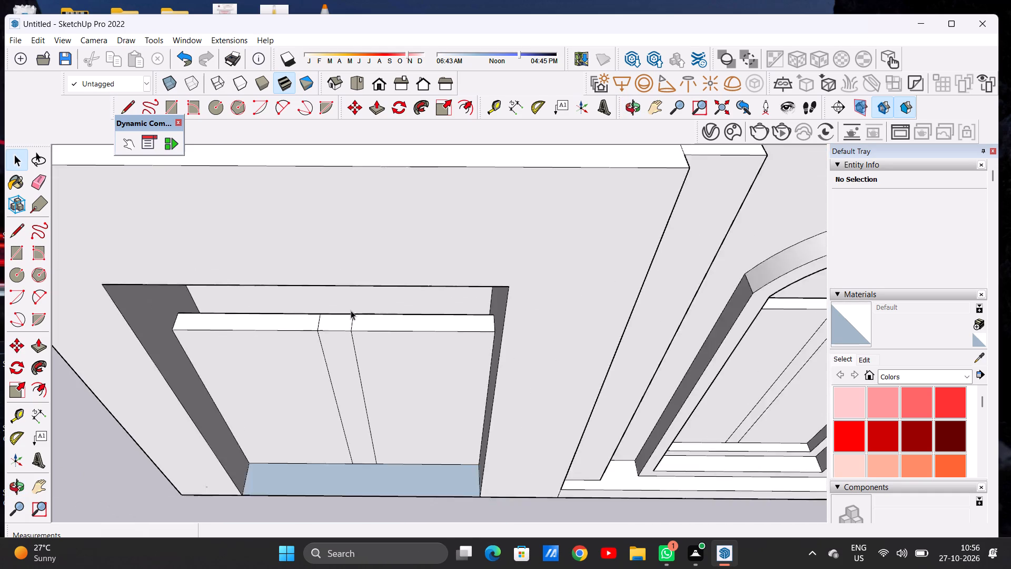
pyautogui.scroll(-20, 351, 310)
pyautogui.moveTo(506, 316); pyautogui.dragTo(503, 239, button='middle')
# Examine the central arched door's frame, recess and split panel up close and within the whole facade.
pyautogui.scroll(7, 490, 304)
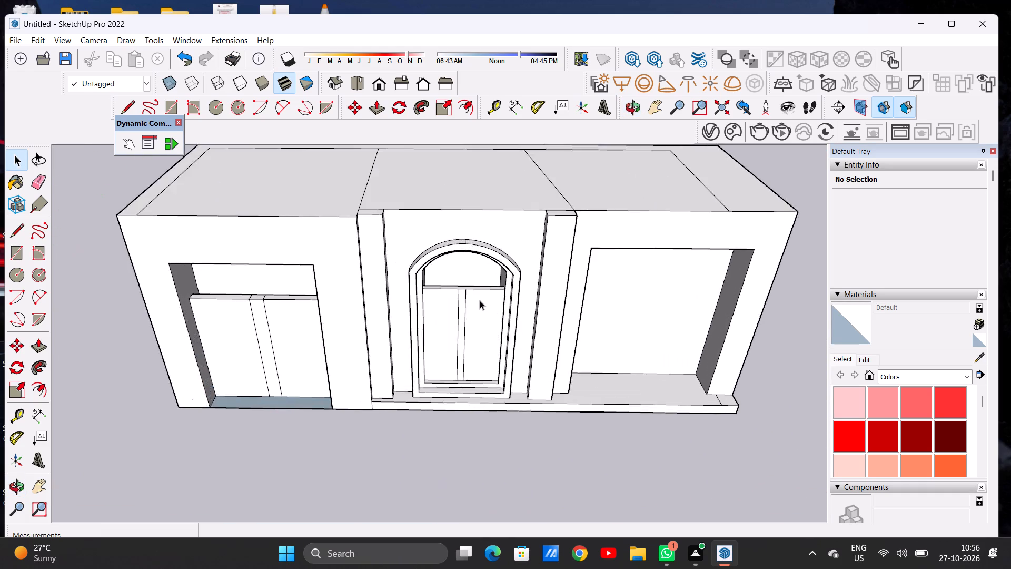
pyautogui.scroll(7, 480, 300)
pyautogui.moveTo(472, 290); pyautogui.dragTo(430, 234, button='middle')
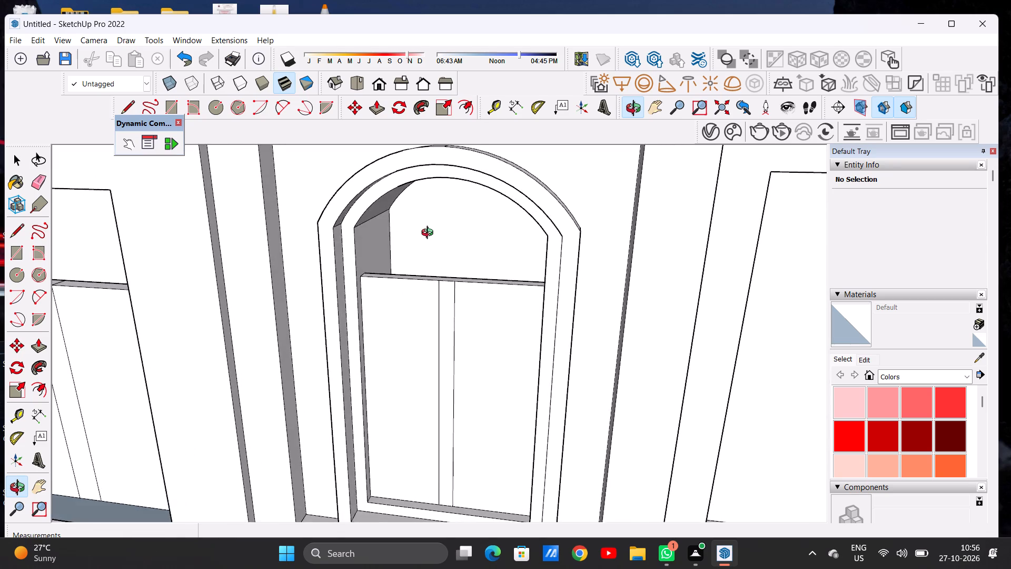
pyautogui.moveTo(430, 234); pyautogui.dragTo(467, 192, button='middle')
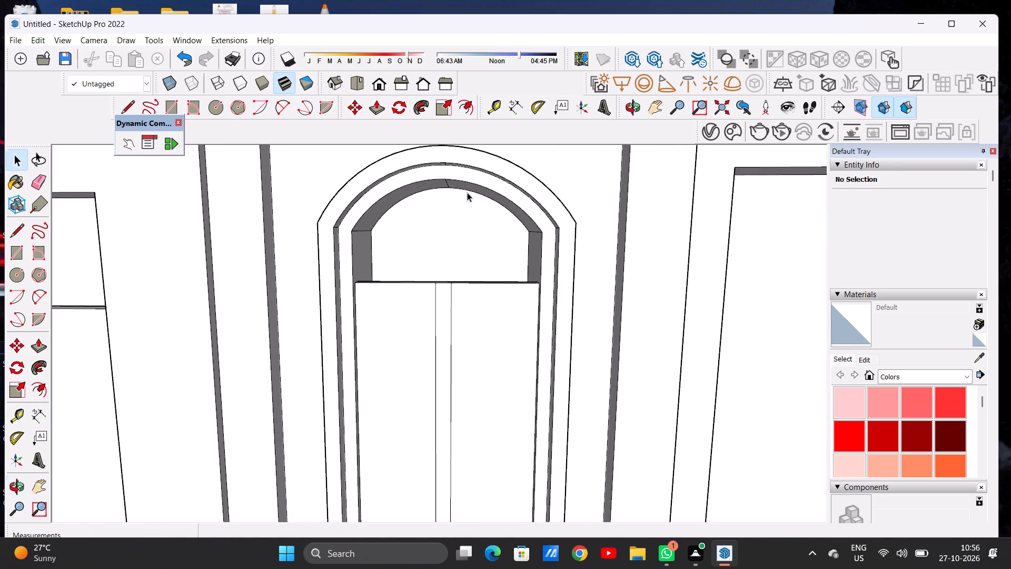
pyautogui.scroll(-15, 463, 273)
pyautogui.scroll(1, 383, 324)
pyautogui.scroll(-5, 351, 325)
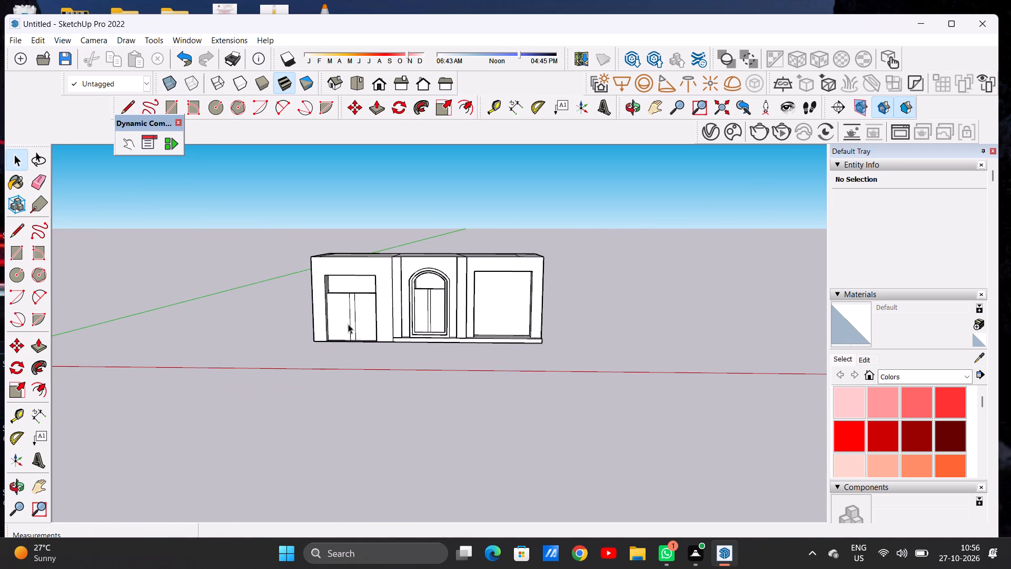
# Examine the right bay's empty recess, its floor and jambs, from above and from the front, comparing it with the other bays.
pyautogui.scroll(13, 514, 324)
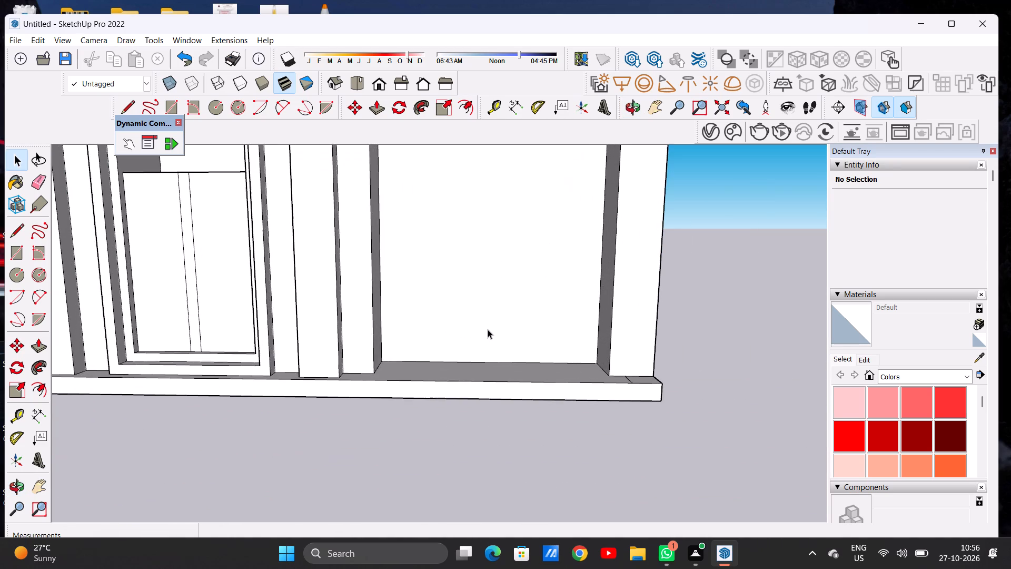
pyautogui.moveTo(480, 320); pyautogui.dragTo(485, 424, button='middle')
pyautogui.scroll(-7, 407, 294)
pyautogui.moveTo(461, 315); pyautogui.dragTo(470, 361, button='middle')
pyautogui.scroll(4, 494, 343)
pyautogui.moveTo(507, 348); pyautogui.dragTo(496, 348, button='middle')
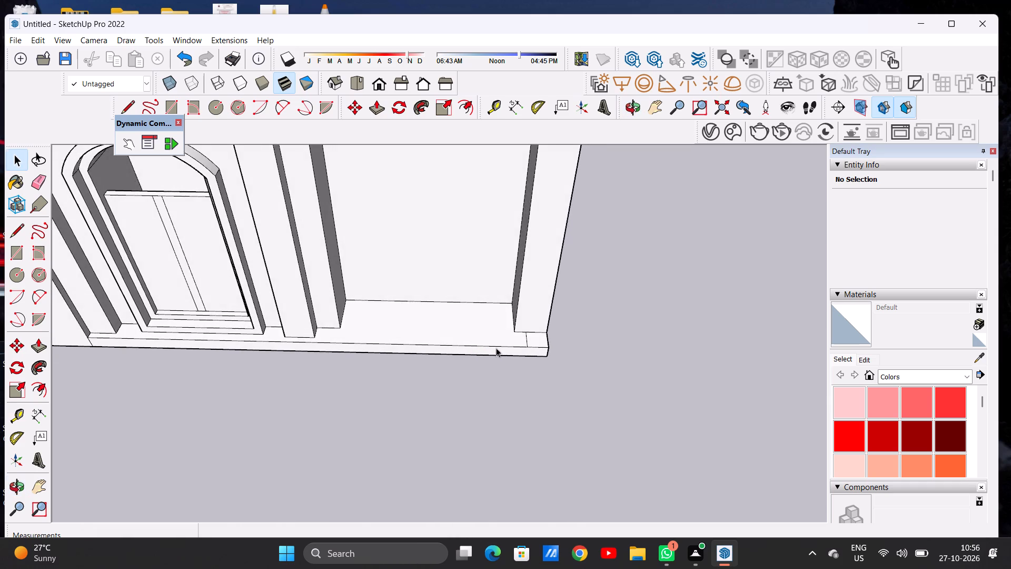
pyautogui.scroll(-11, 497, 331)
pyautogui.moveTo(457, 351); pyautogui.dragTo(454, 262, button='middle')
pyautogui.scroll(7, 460, 292)
pyautogui.moveTo(452, 336); pyautogui.dragTo(448, 323, button='middle')
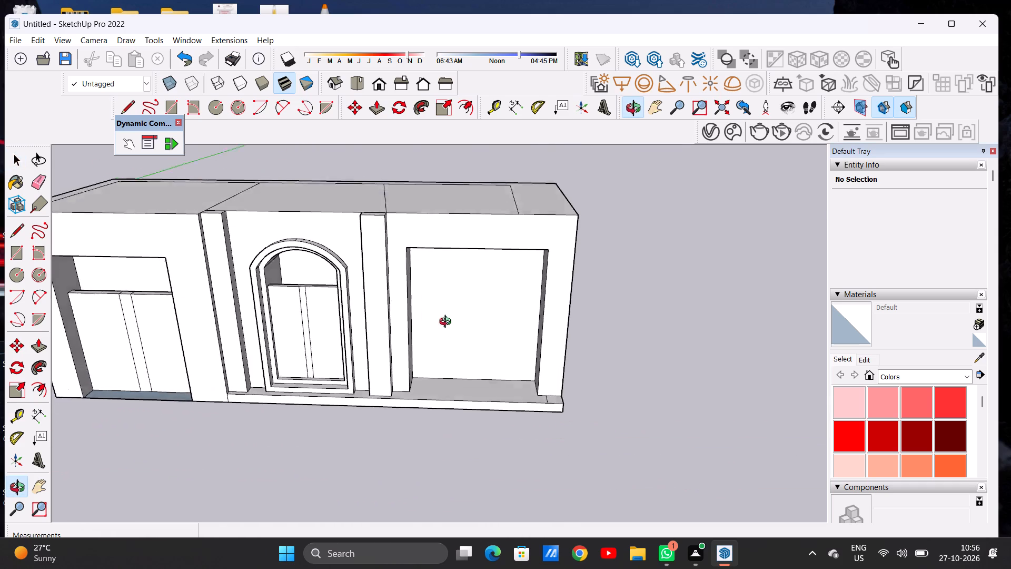
pyautogui.moveTo(448, 323); pyautogui.dragTo(452, 282, button='middle')
pyautogui.scroll(7, 455, 295)
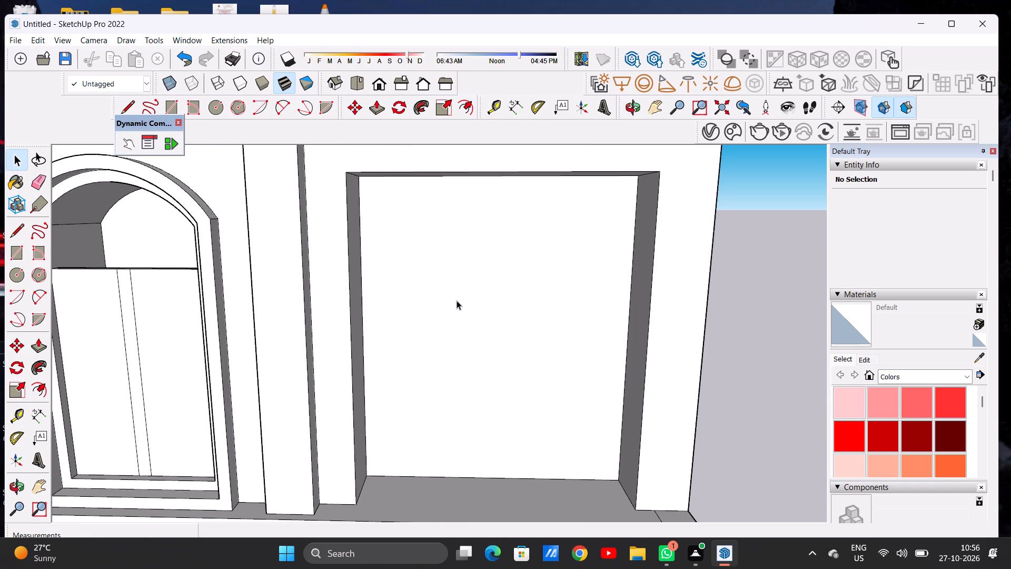
pyautogui.scroll(-8, 452, 301)
pyautogui.moveTo(459, 339); pyautogui.dragTo(457, 306, button='middle')
pyautogui.scroll(7, 463, 310)
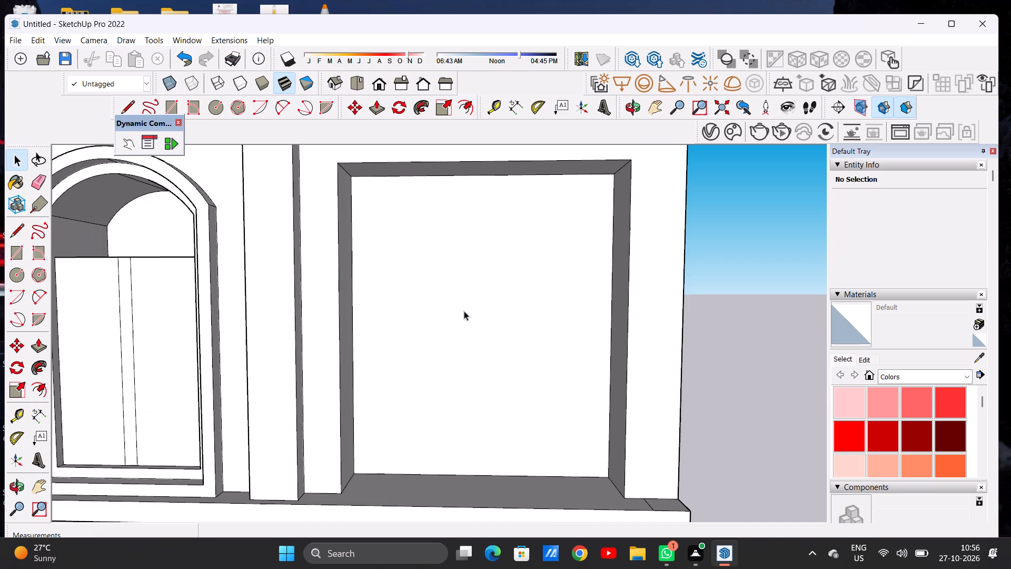
pyautogui.scroll(-14, 464, 318)
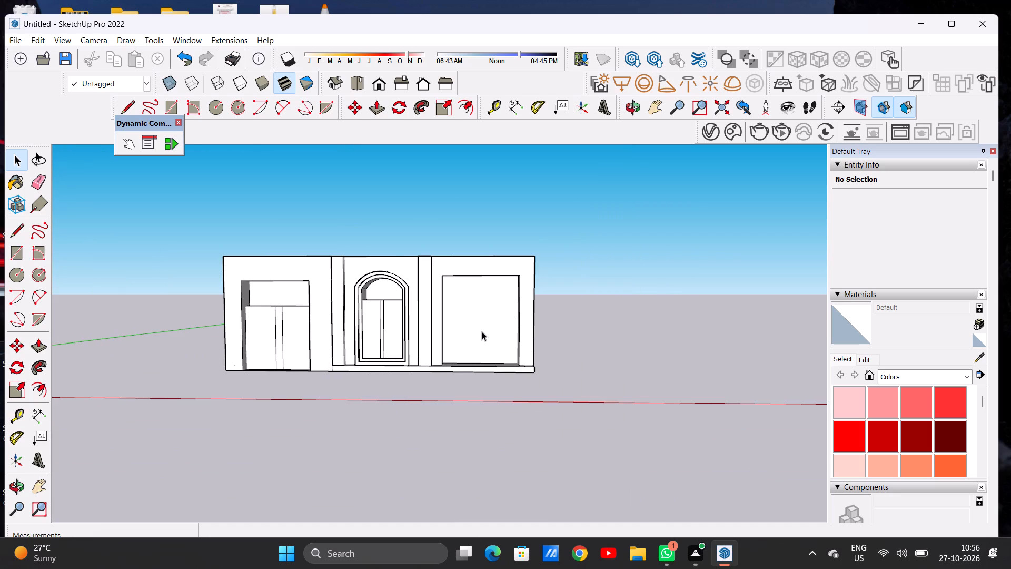
pyautogui.scroll(6, 463, 323)
pyautogui.moveTo(481, 339); pyautogui.dragTo(473, 319, button='middle')
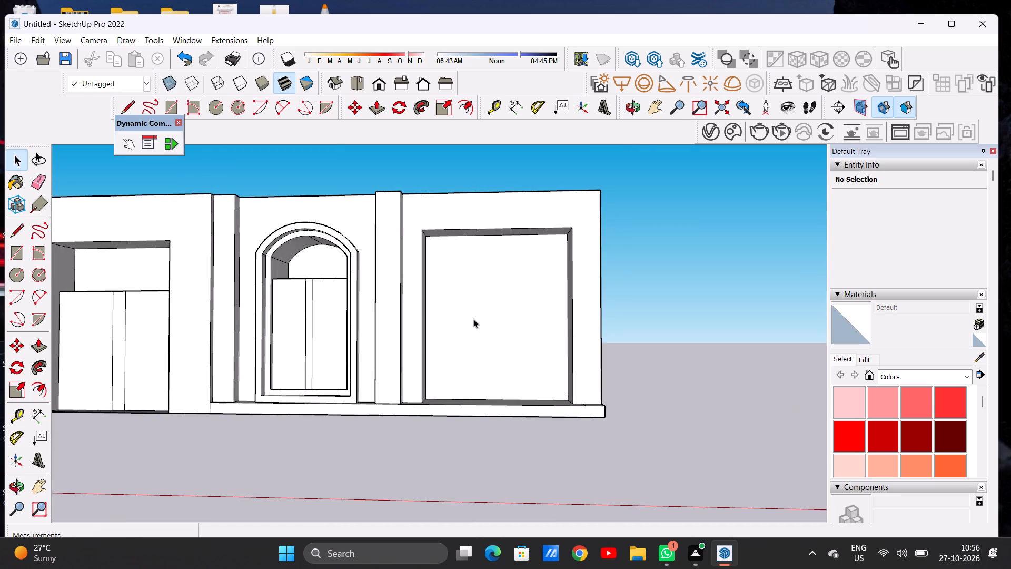
pyautogui.scroll(5, 481, 309)
pyautogui.scroll(-6, 498, 312)
pyautogui.moveTo(519, 301); pyautogui.dragTo(523, 309, button='middle')
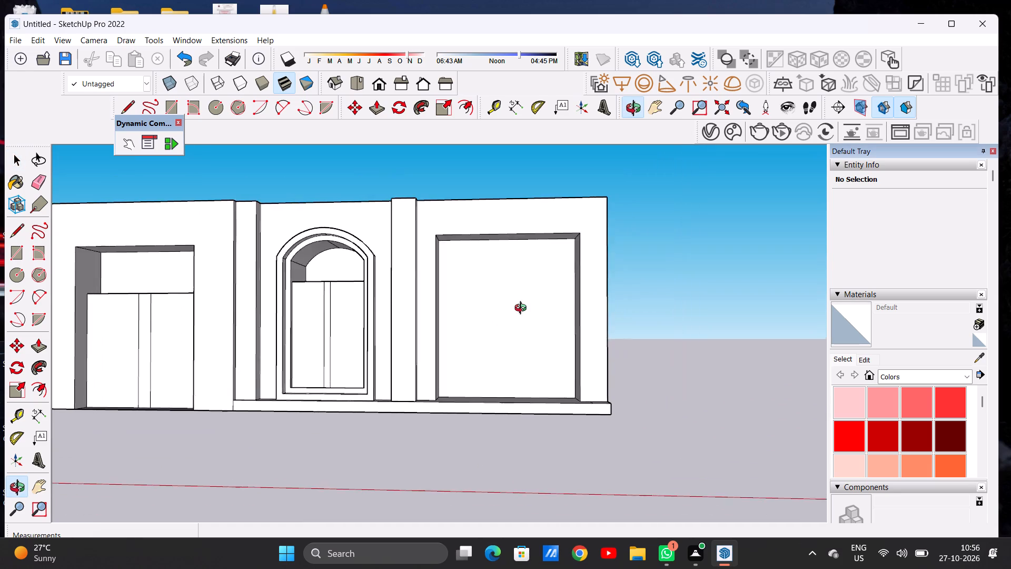
pyautogui.moveTo(523, 309); pyautogui.dragTo(522, 324, button='middle')
pyautogui.scroll(6, 508, 312)
pyautogui.moveTo(516, 331); pyautogui.dragTo(539, 303, button='middle')
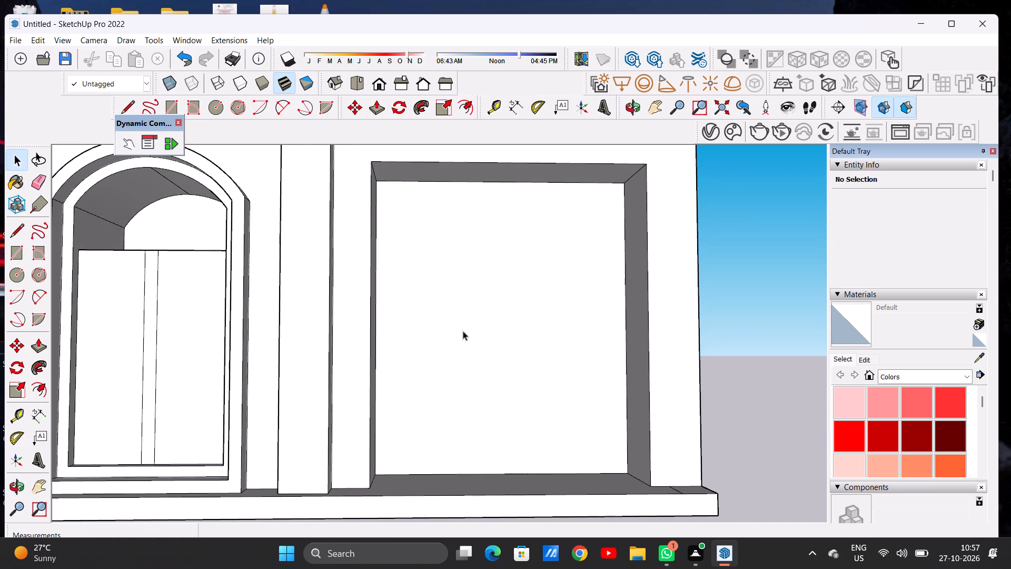
# Examine the whole three-bay facade from the front, from oblique angles and from the building's end, including the arched door's recess.
pyautogui.scroll(-7, 463, 326)
pyautogui.moveTo(479, 327); pyautogui.dragTo(429, 387, button='middle')
pyautogui.scroll(-11, 527, 346)
pyautogui.scroll(15, 403, 325)
pyautogui.moveTo(409, 313); pyautogui.dragTo(306, 349, button='middle')
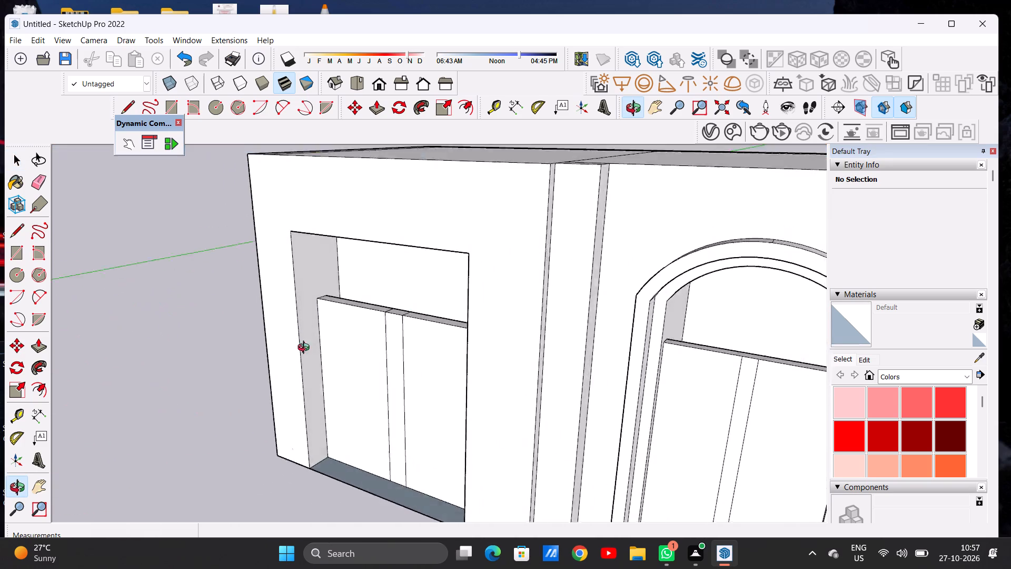
pyautogui.moveTo(306, 349); pyautogui.dragTo(419, 298, button='middle')
pyautogui.scroll(-4, 389, 308)
pyautogui.scroll(1, 389, 308)
pyautogui.scroll(-7, 389, 308)
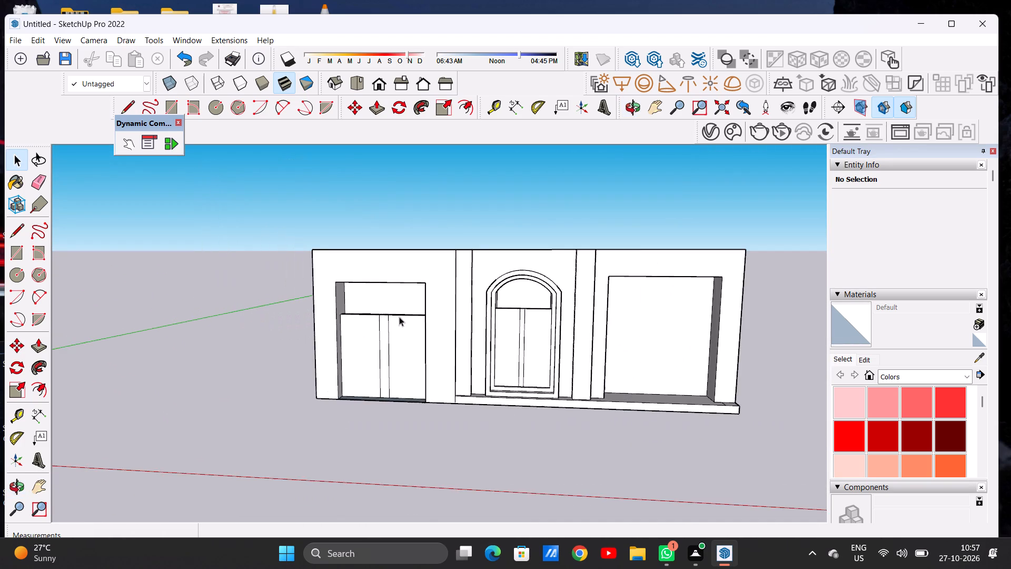
pyautogui.moveTo(485, 336); pyautogui.dragTo(484, 318, button='middle')
pyautogui.scroll(14, 512, 300)
pyautogui.moveTo(497, 310); pyautogui.dragTo(488, 414, button='middle')
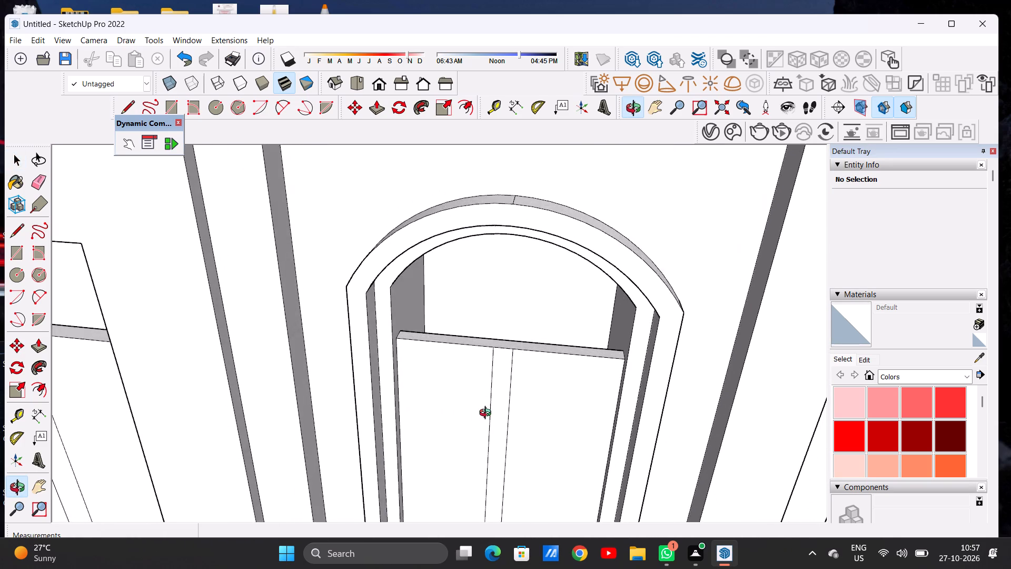
pyautogui.moveTo(488, 414); pyautogui.dragTo(506, 338, button='middle')
pyautogui.scroll(-19, 509, 321)
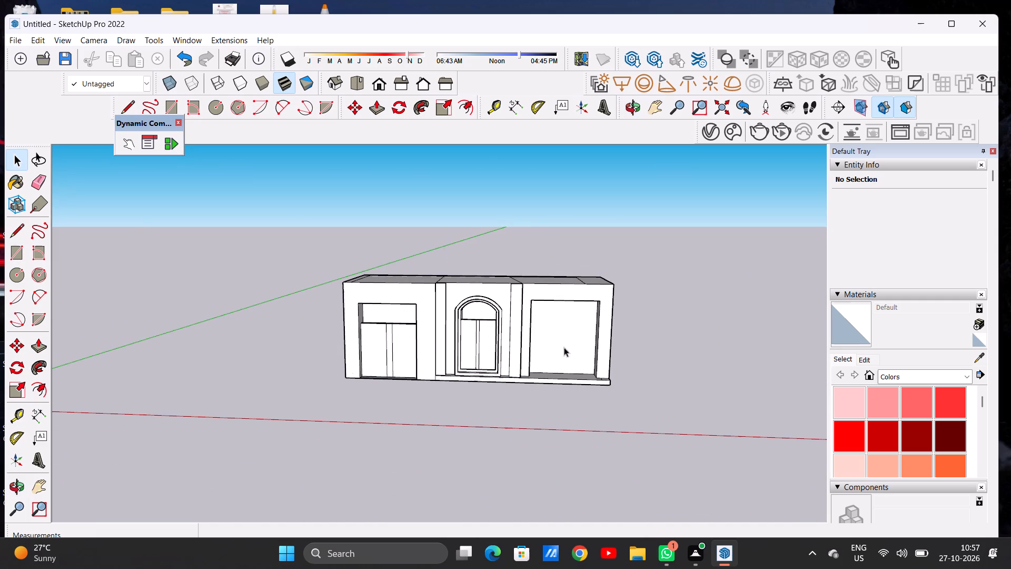
pyautogui.moveTo(495, 344); pyautogui.dragTo(482, 319, button='middle')
pyautogui.scroll(8, 598, 328)
pyautogui.moveTo(547, 352); pyautogui.dragTo(452, 362, button='middle')
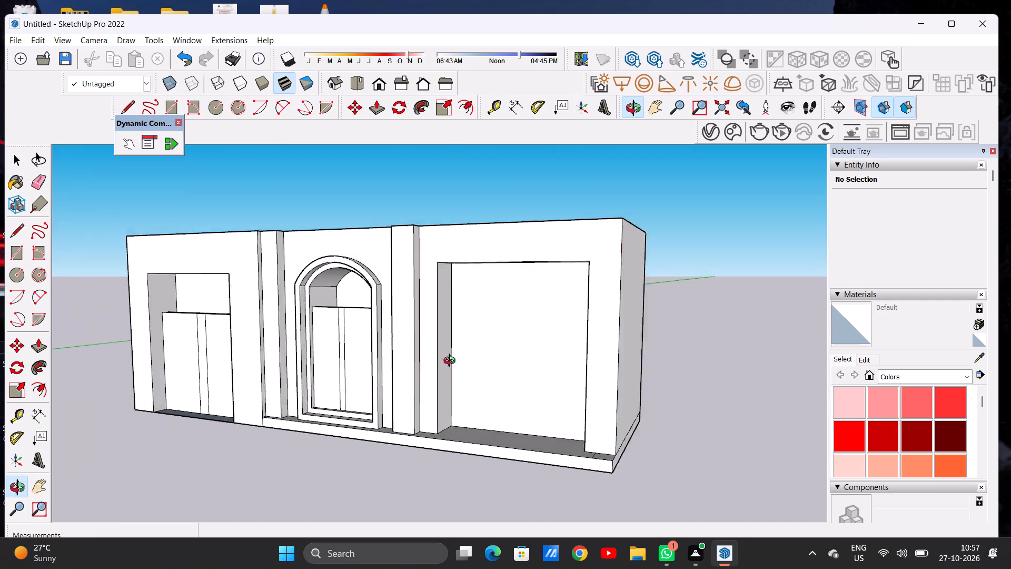
pyautogui.moveTo(452, 362); pyautogui.dragTo(534, 365, button='middle')
pyautogui.scroll(-4, 541, 348)
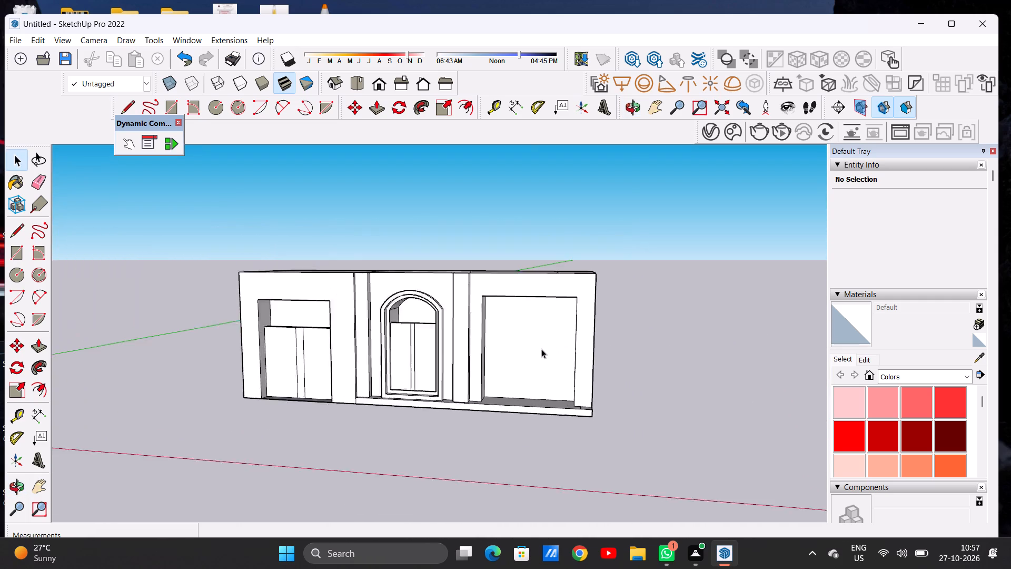
pyautogui.scroll(-3, 541, 349)
pyautogui.moveTo(517, 366); pyautogui.dragTo(539, 364, button='middle')
pyautogui.scroll(8, 539, 364)
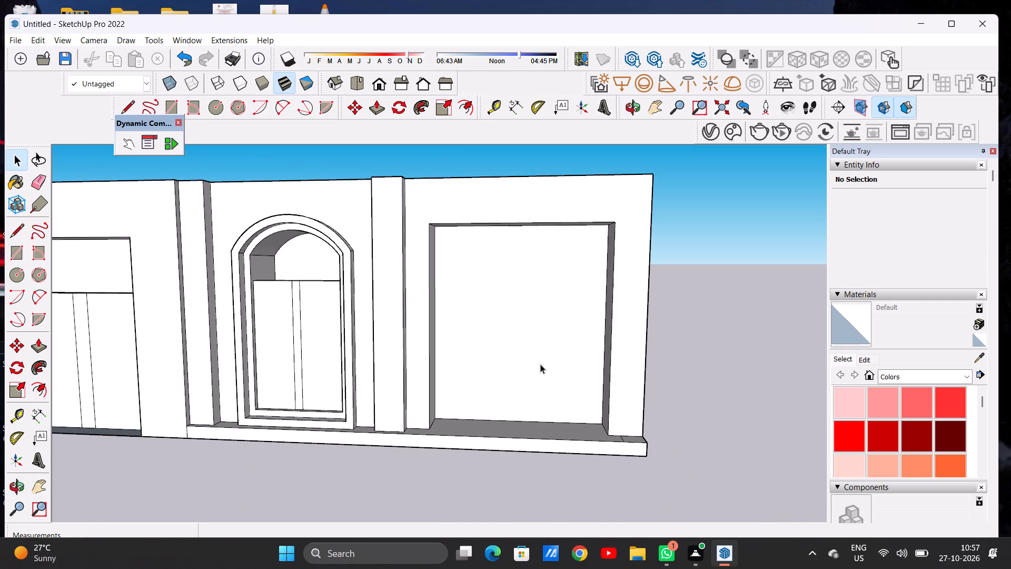
pyautogui.scroll(-8, 559, 321)
pyautogui.moveTo(590, 315); pyautogui.dragTo(332, 391, button='middle')
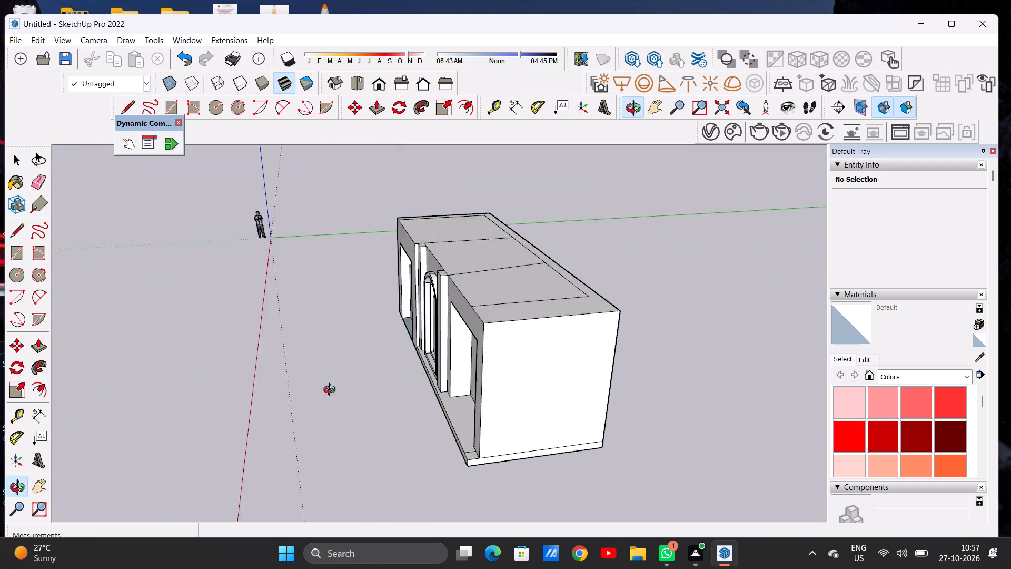
pyautogui.moveTo(332, 391); pyautogui.dragTo(623, 333, button='middle')
# Examine the left bay's split panel and recess floor up close, comparing them with the arched door and the empty right bay.
pyautogui.scroll(5, 342, 399)
pyautogui.moveTo(336, 367); pyautogui.dragTo(335, 429, button='middle')
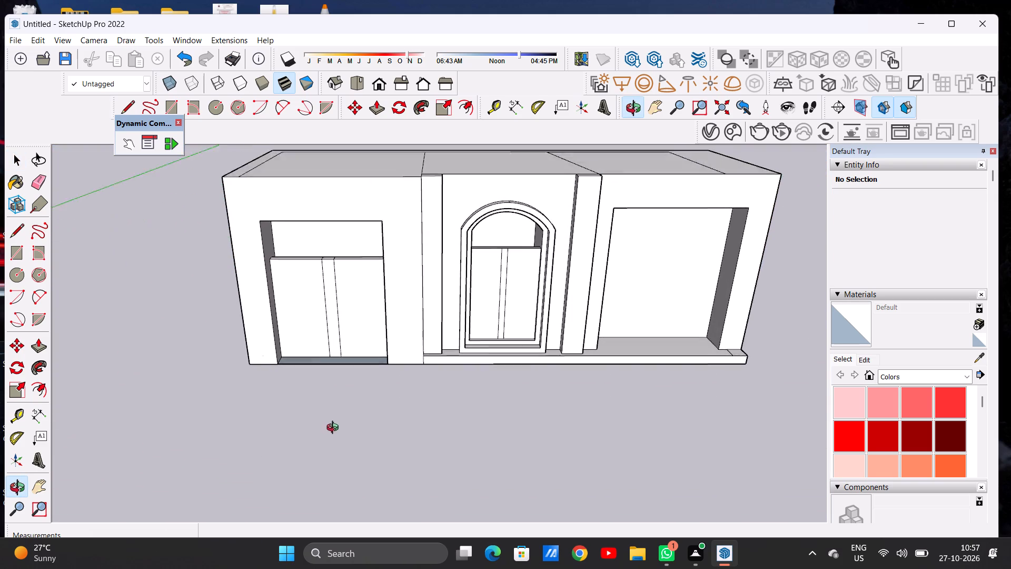
pyautogui.moveTo(335, 429); pyautogui.dragTo(334, 466, button='middle')
pyautogui.scroll(11, 339, 348)
pyautogui.scroll(-1, 349, 359)
pyautogui.scroll(1, 349, 359)
pyautogui.scroll(-6, 366, 361)
pyautogui.moveTo(350, 385); pyautogui.dragTo(338, 320, button='middle')
pyautogui.scroll(-10, 305, 381)
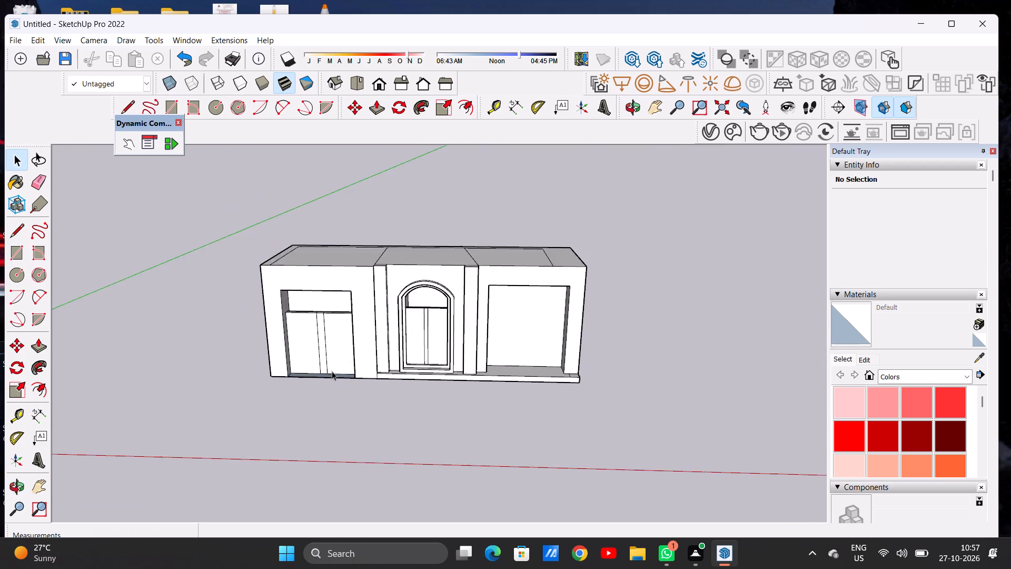
pyautogui.scroll(-8, 332, 371)
pyautogui.moveTo(338, 365); pyautogui.dragTo(351, 327, button='middle')
pyautogui.scroll(16, 347, 351)
pyautogui.moveTo(338, 353); pyautogui.dragTo(336, 353, button='middle')
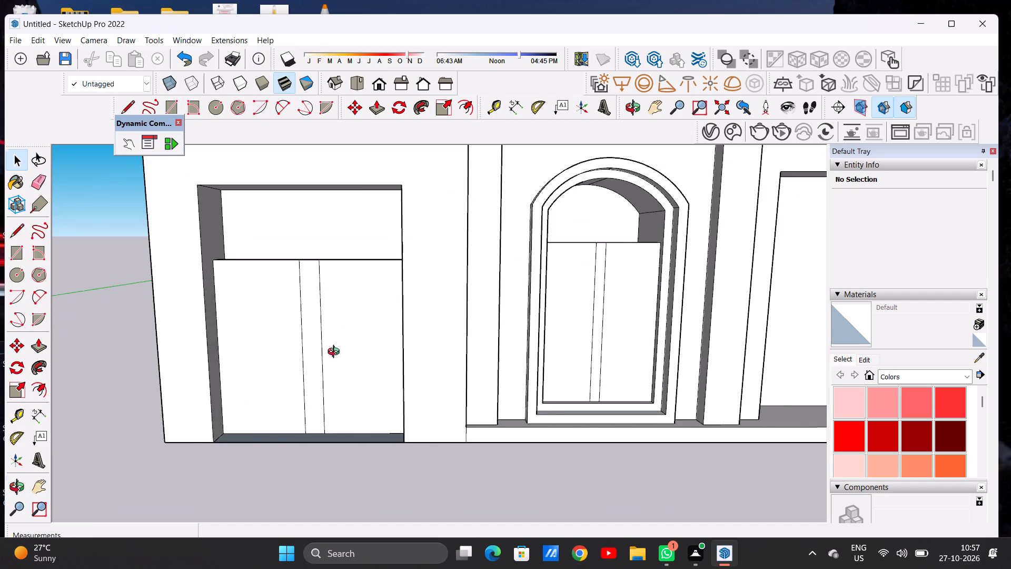
pyautogui.moveTo(336, 353); pyautogui.dragTo(329, 459, button='middle')
pyautogui.middleClick(329, 459)
pyautogui.scroll(4, 315, 248)
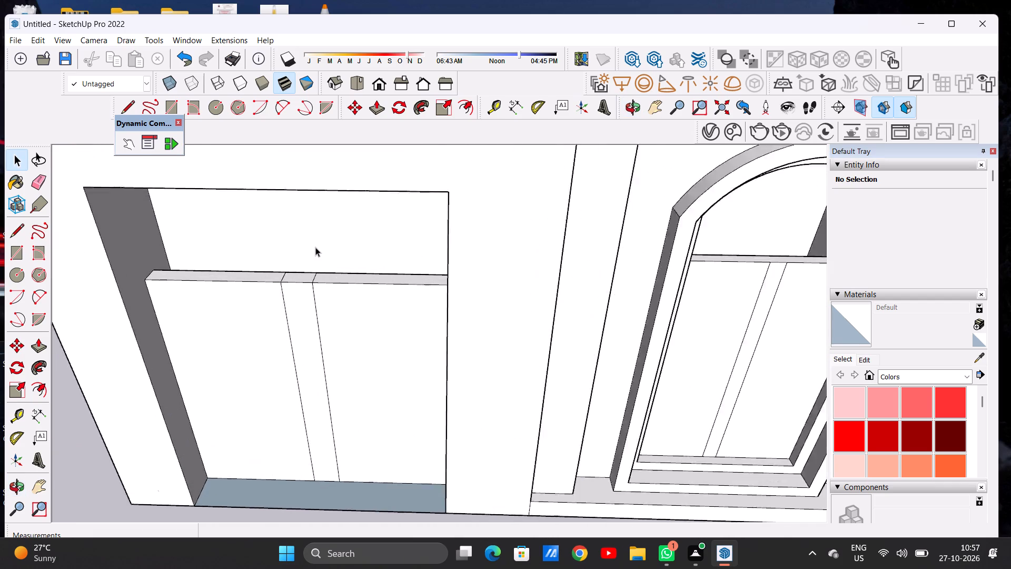
pyautogui.scroll(2, 315, 247)
pyautogui.scroll(-18, 323, 340)
pyautogui.moveTo(359, 349); pyautogui.dragTo(375, 265, button='middle')
pyautogui.scroll(8, 466, 321)
pyautogui.moveTo(437, 330); pyautogui.dragTo(217, 340, button='middle')
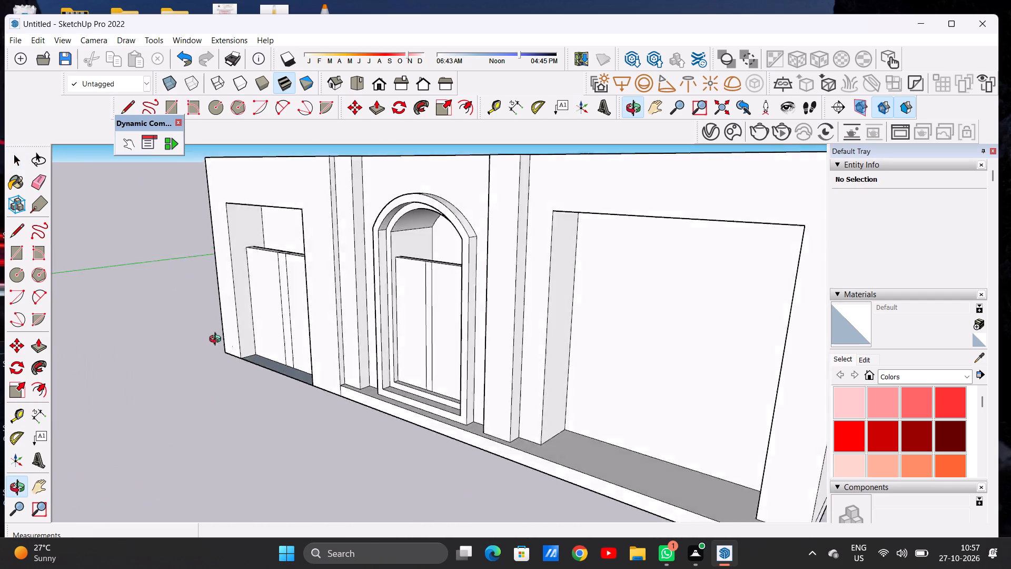
pyautogui.moveTo(217, 340); pyautogui.dragTo(580, 313, button='middle')
pyautogui.moveTo(580, 315); pyautogui.dragTo(408, 329, button='middle')
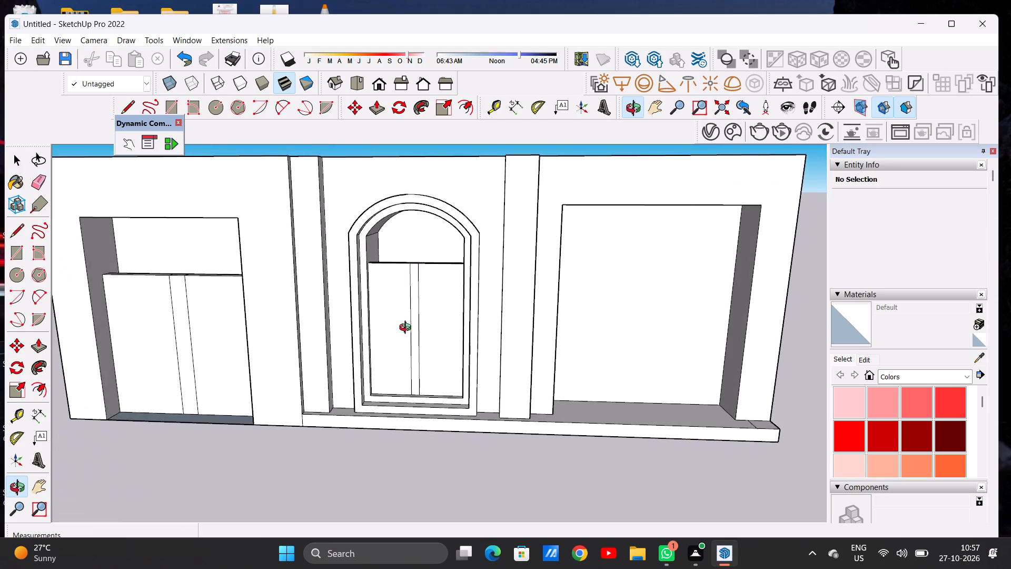
pyautogui.moveTo(408, 329); pyautogui.dragTo(425, 330, button='middle')
# Examine the right bay's empty recess and the plinth beneath it from the front and at an angle, alongside the other bays.
pyautogui.scroll(-6, 423, 329)
pyautogui.scroll(-2, 369, 322)
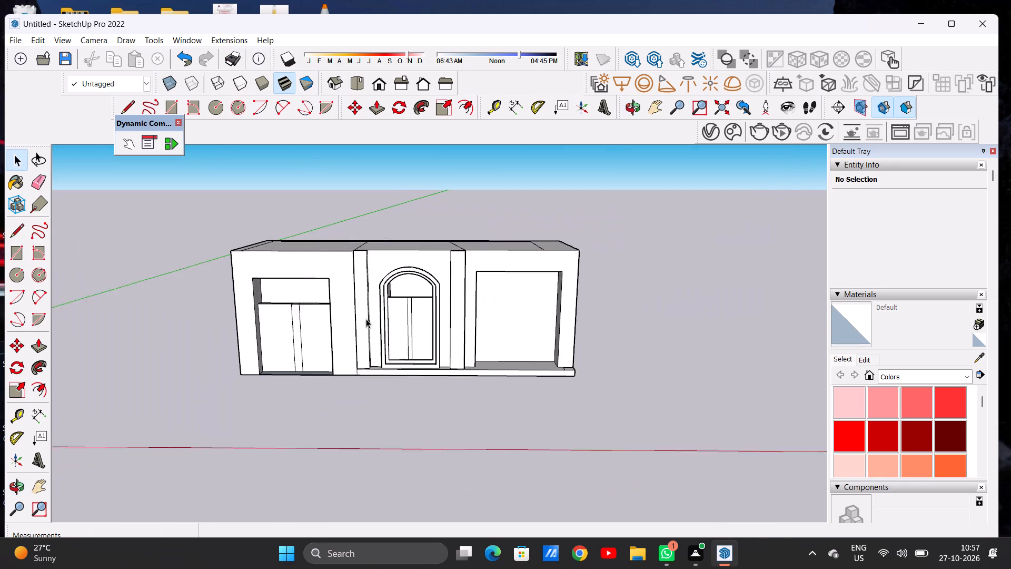
pyautogui.scroll(-1, 366, 319)
pyautogui.scroll(2, 500, 313)
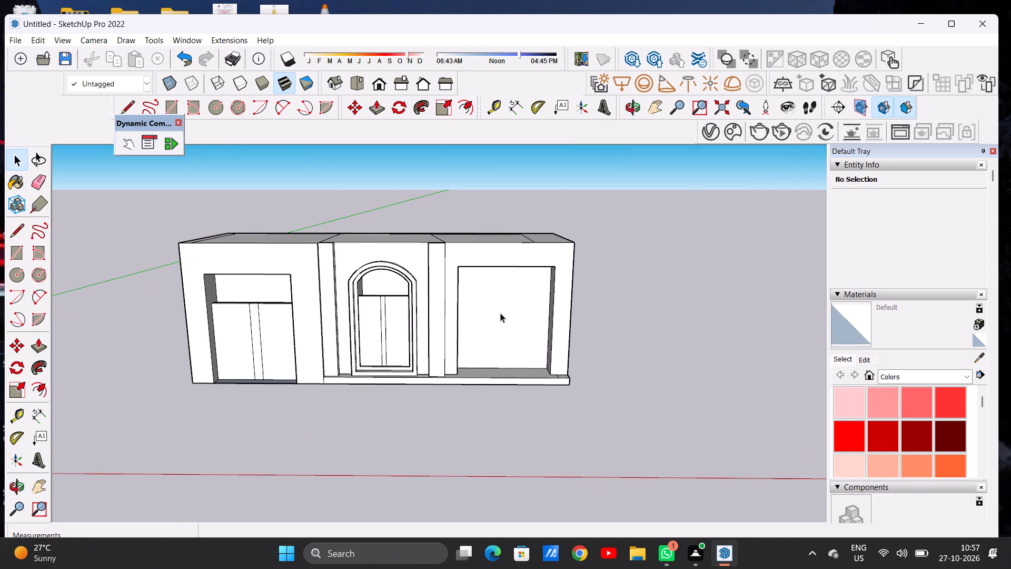
pyautogui.moveTo(500, 330); pyautogui.dragTo(494, 308, button='middle')
pyautogui.middleClick(494, 307)
pyautogui.scroll(7, 497, 306)
pyautogui.moveTo(506, 310); pyautogui.dragTo(358, 357, button='middle')
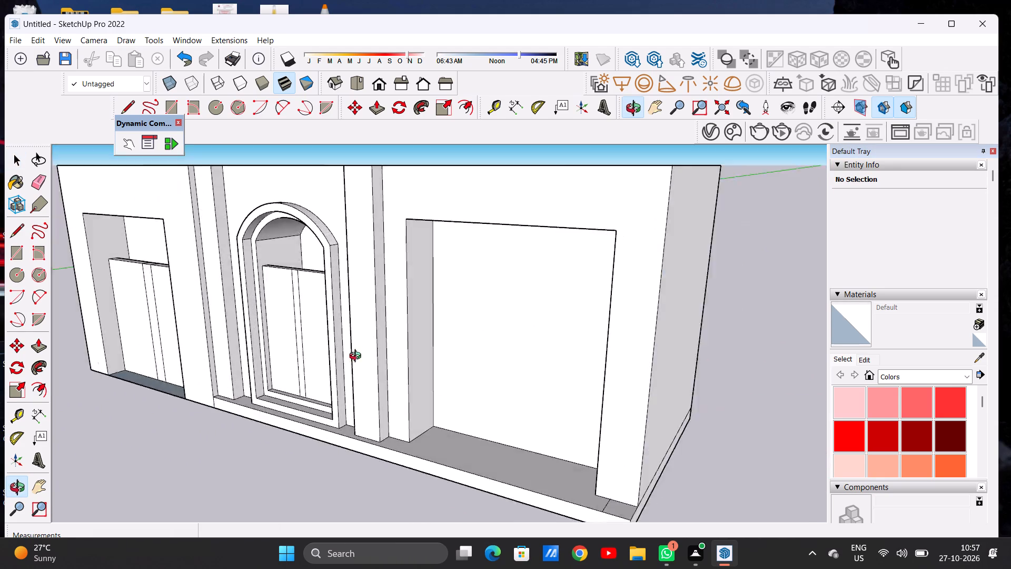
pyautogui.moveTo(358, 357); pyautogui.dragTo(506, 303, button='middle')
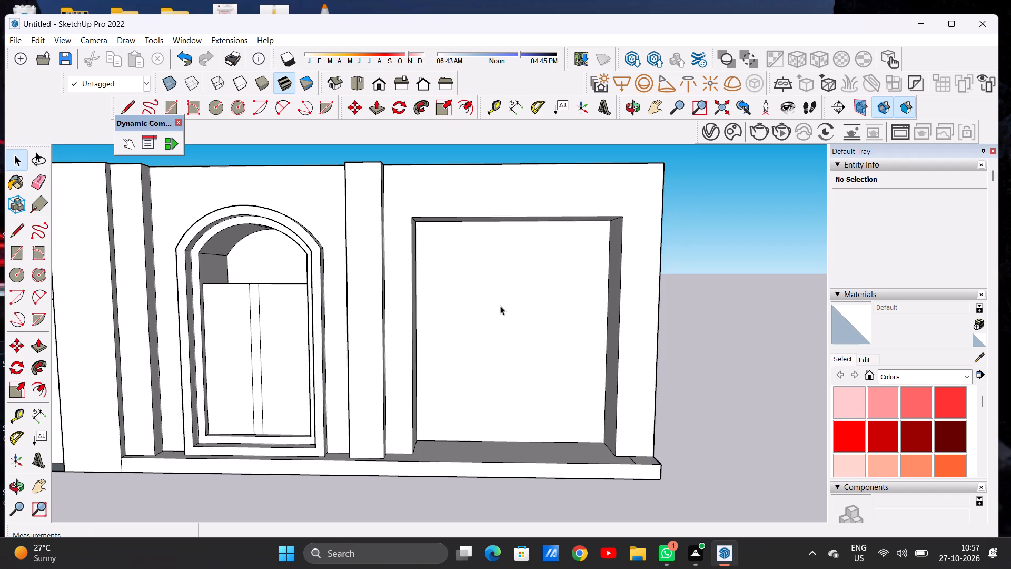
pyautogui.scroll(-9, 493, 305)
pyautogui.scroll(1, 510, 314)
pyautogui.scroll(-1, 510, 314)
pyautogui.scroll(2, 510, 314)
pyautogui.moveTo(511, 320); pyautogui.dragTo(481, 338, button='middle')
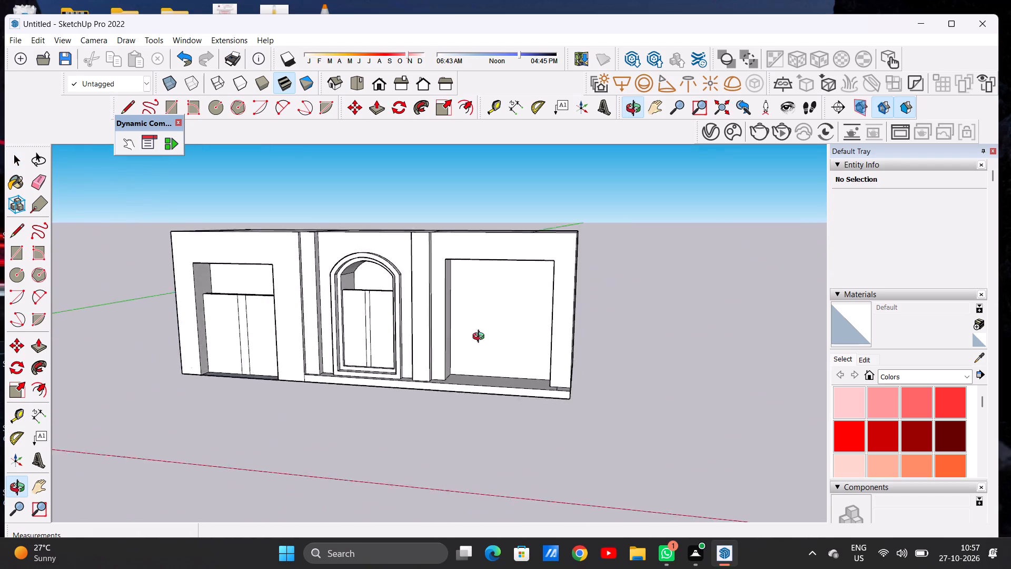
pyautogui.moveTo(481, 338); pyautogui.dragTo(513, 302, button='middle')
pyautogui.scroll(8, 513, 305)
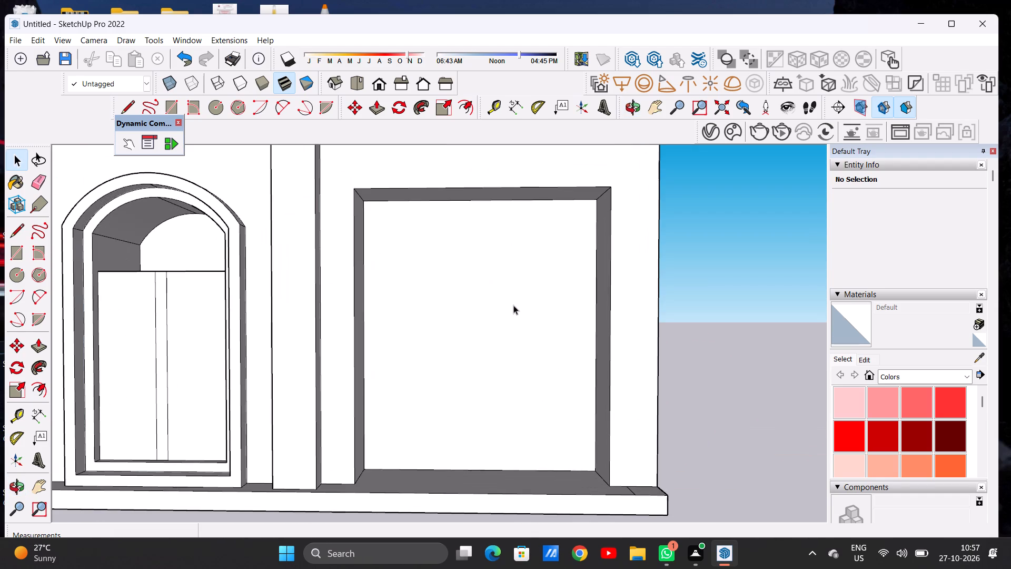
pyautogui.scroll(-7, 485, 320)
pyautogui.moveTo(494, 320); pyautogui.dragTo(379, 337, button='middle')
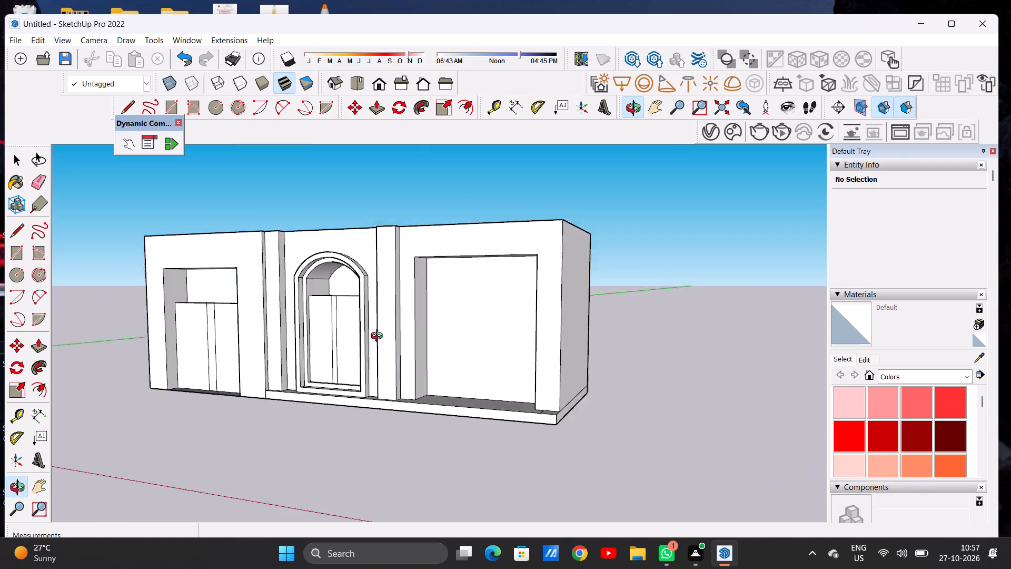
pyautogui.moveTo(379, 337); pyautogui.dragTo(455, 338, button='middle')
pyautogui.scroll(-6, 522, 332)
pyautogui.scroll(7, 335, 375)
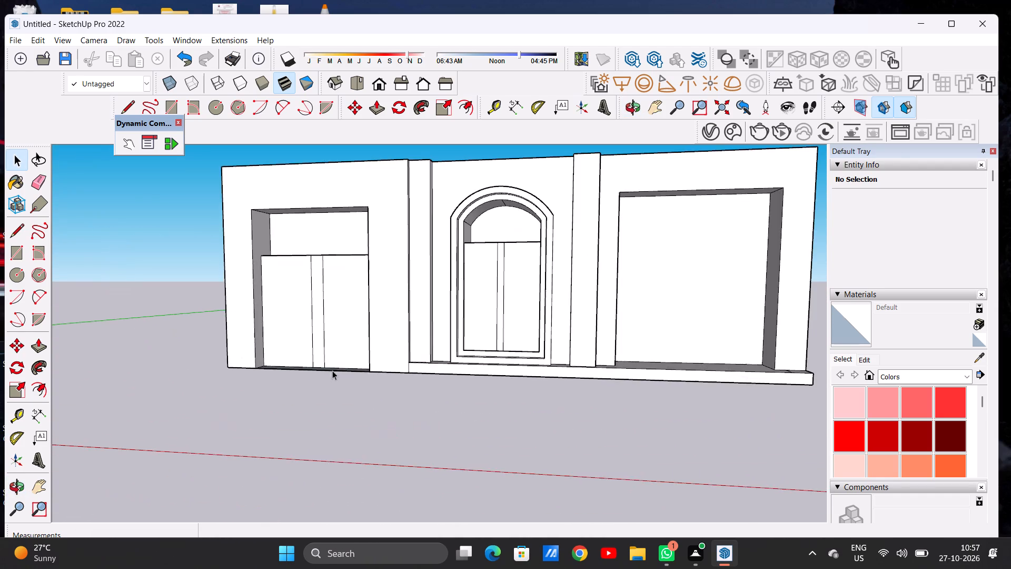
# Inspect the left bay's recess floor and the bottom and top of its split panel from above and from the front.
pyautogui.moveTo(341, 356); pyautogui.dragTo(330, 505, button='middle')
pyautogui.scroll(13, 324, 360)
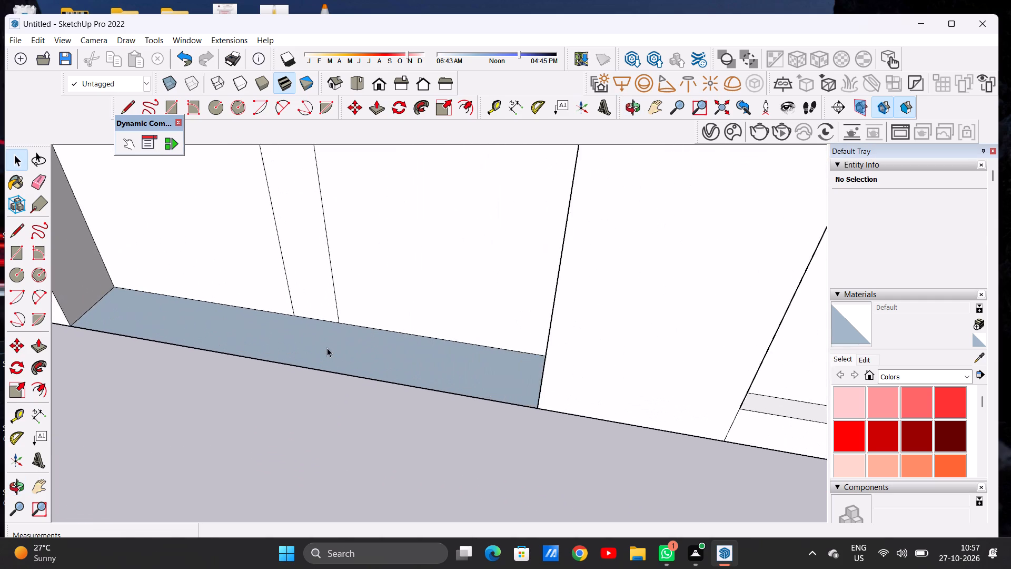
pyautogui.scroll(8, 327, 348)
pyautogui.scroll(-20, 319, 365)
pyautogui.scroll(-6, 319, 365)
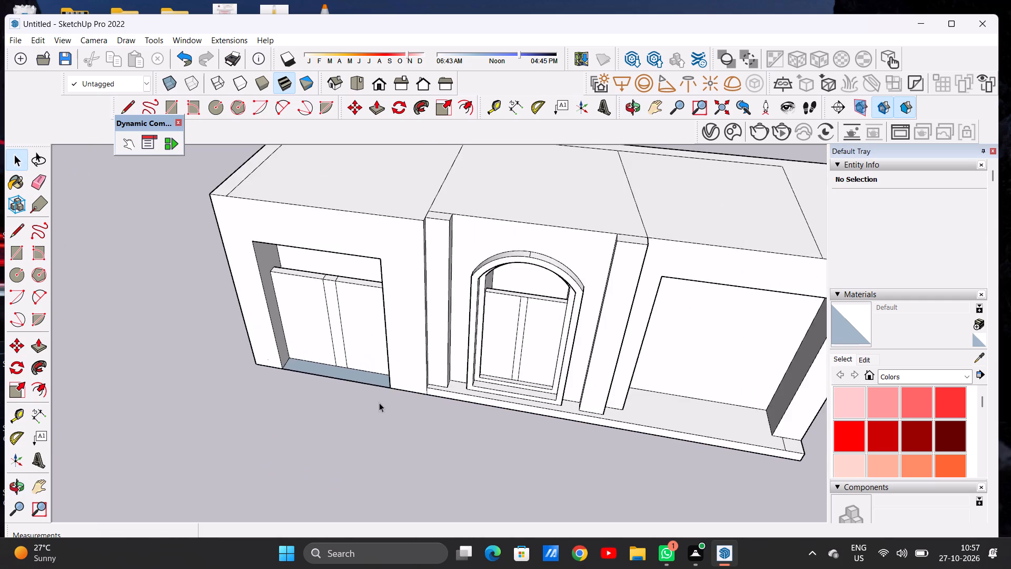
pyautogui.moveTo(379, 403); pyautogui.dragTo(404, 284, button='middle')
pyautogui.scroll(9, 312, 325)
pyautogui.moveTo(323, 292); pyautogui.dragTo(318, 401, button='middle')
pyautogui.scroll(-5, 417, 284)
pyautogui.scroll(6, 391, 303)
pyautogui.moveTo(322, 303); pyautogui.dragTo(363, 228, button='middle')
pyautogui.scroll(-15, 335, 302)
pyautogui.moveTo(372, 333); pyautogui.dragTo(370, 295, button='middle')
pyautogui.scroll(6, 369, 307)
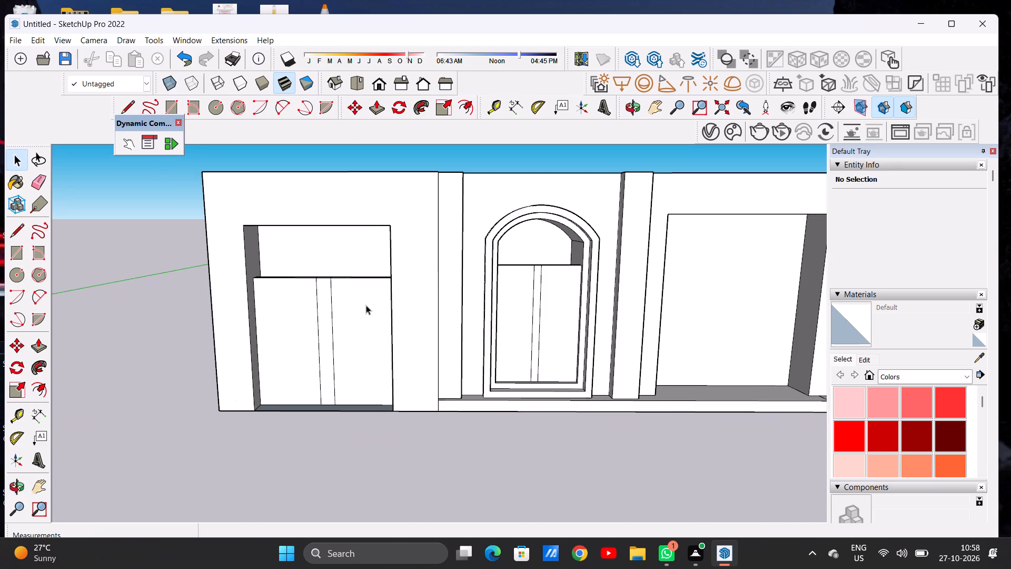
pyautogui.scroll(11, 357, 302)
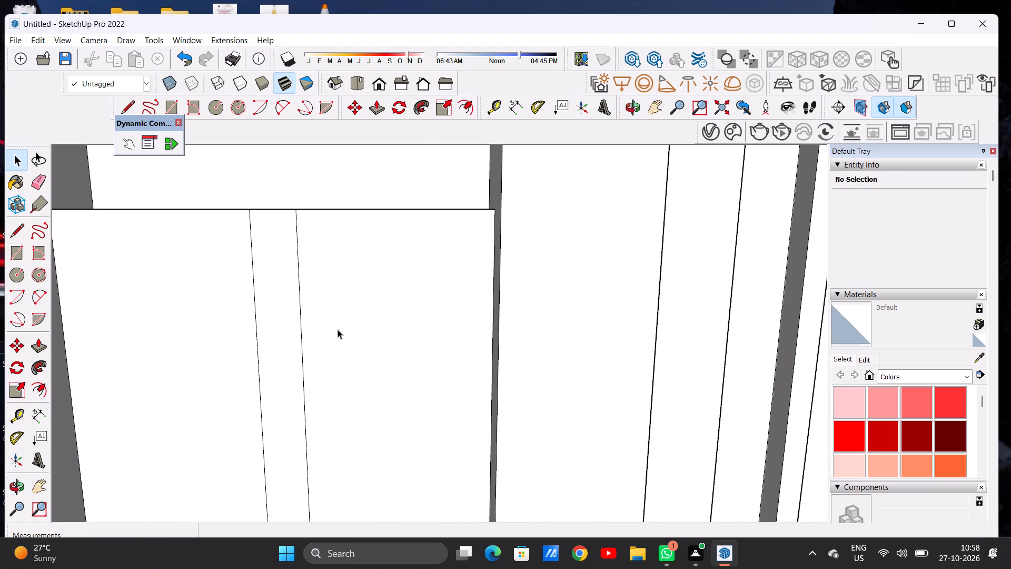
pyautogui.moveTo(342, 326); pyautogui.dragTo(348, 323, button='middle')
# Examine the arched door's frame, recess and flanking pilasters from above and below, and within the whole facade.
pyautogui.scroll(-16, 351, 311)
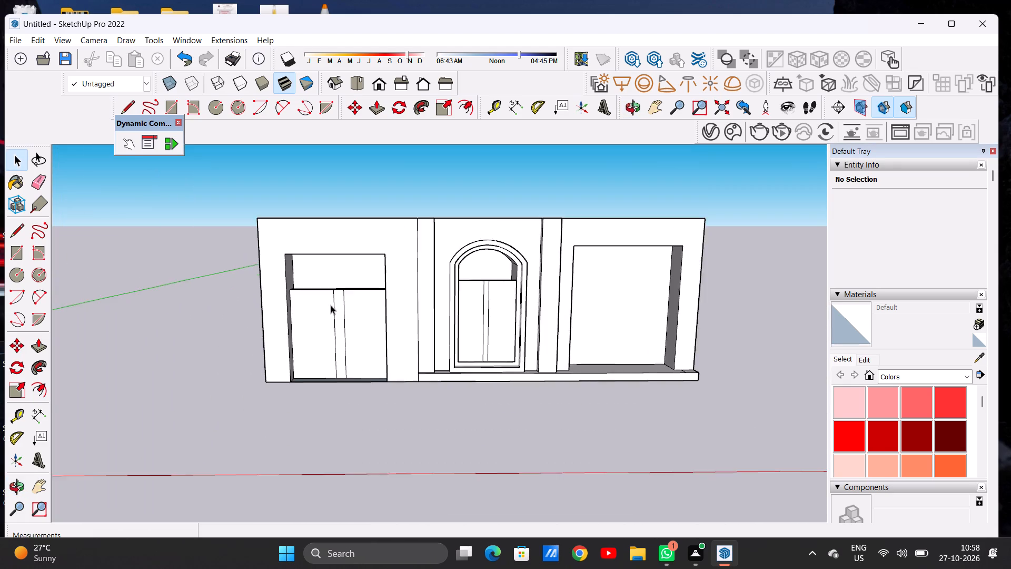
pyautogui.scroll(-4, 331, 305)
pyautogui.scroll(5, 452, 295)
pyautogui.scroll(-1, 442, 281)
pyautogui.scroll(6, 441, 279)
pyautogui.moveTo(389, 288); pyautogui.dragTo(198, 390, button='middle')
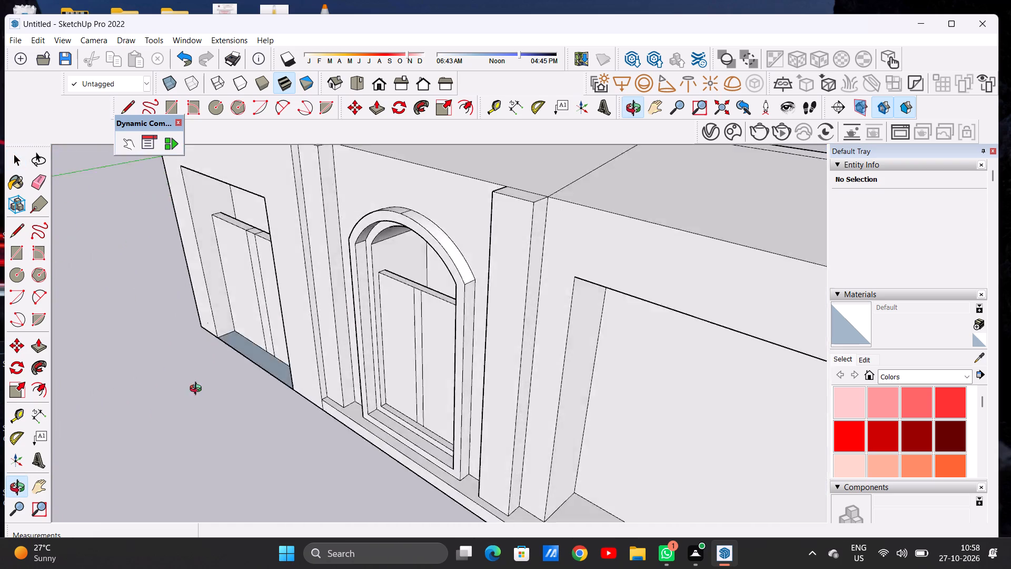
pyautogui.moveTo(198, 390); pyautogui.dragTo(408, 213, button='middle')
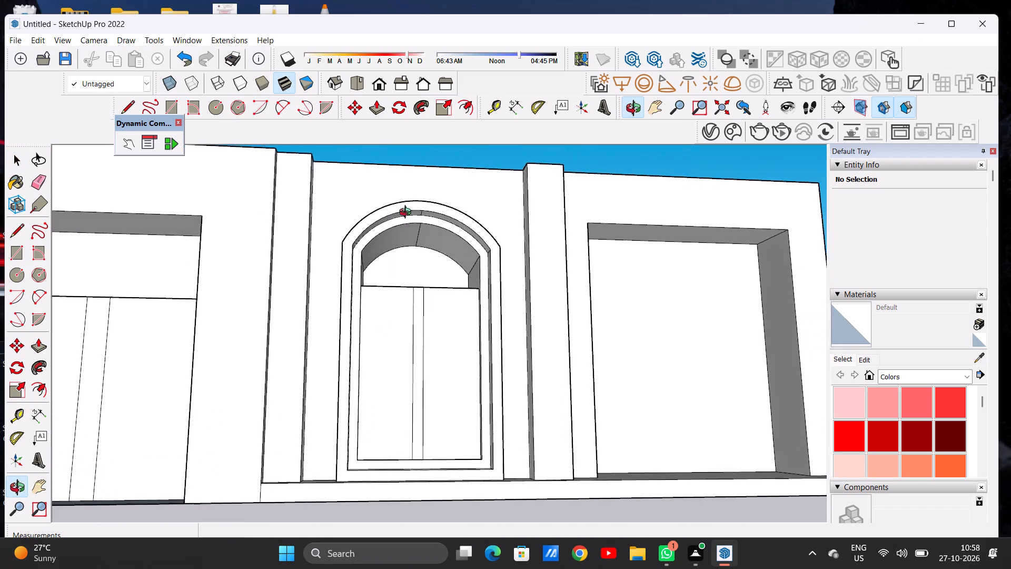
pyautogui.moveTo(408, 213); pyautogui.dragTo(379, 290, button='middle')
pyautogui.scroll(-9, 390, 311)
pyautogui.scroll(1, 403, 311)
pyautogui.scroll(-6, 406, 309)
pyautogui.scroll(2, 502, 346)
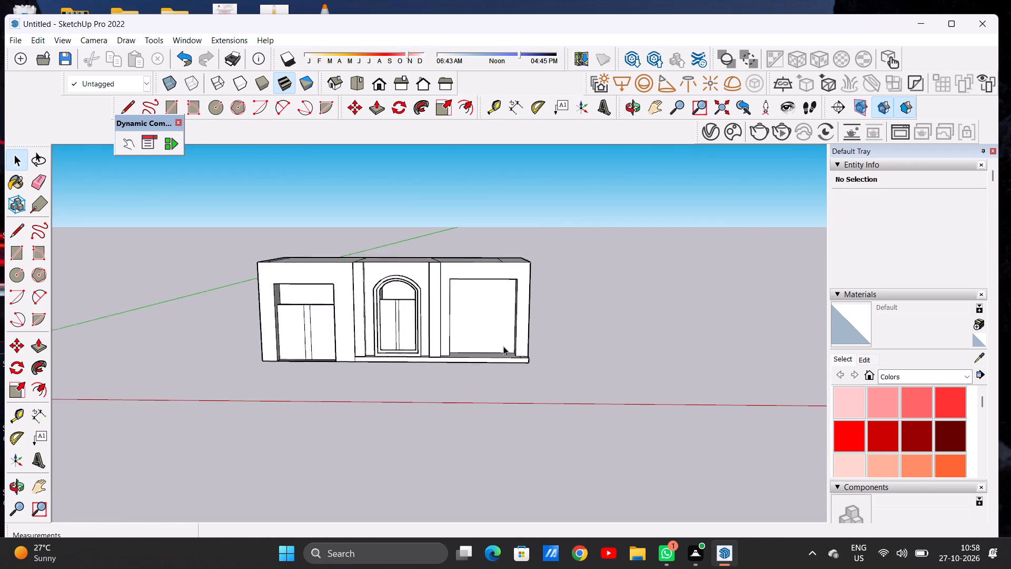
# Erase the short stray line across the plinth's top face at its outer end, in front of the right bay's outer jamb.
pyautogui.scroll(4, 503, 346)
pyautogui.moveTo(500, 349); pyautogui.dragTo(503, 425, button='middle')
pyautogui.scroll(6, 510, 369)
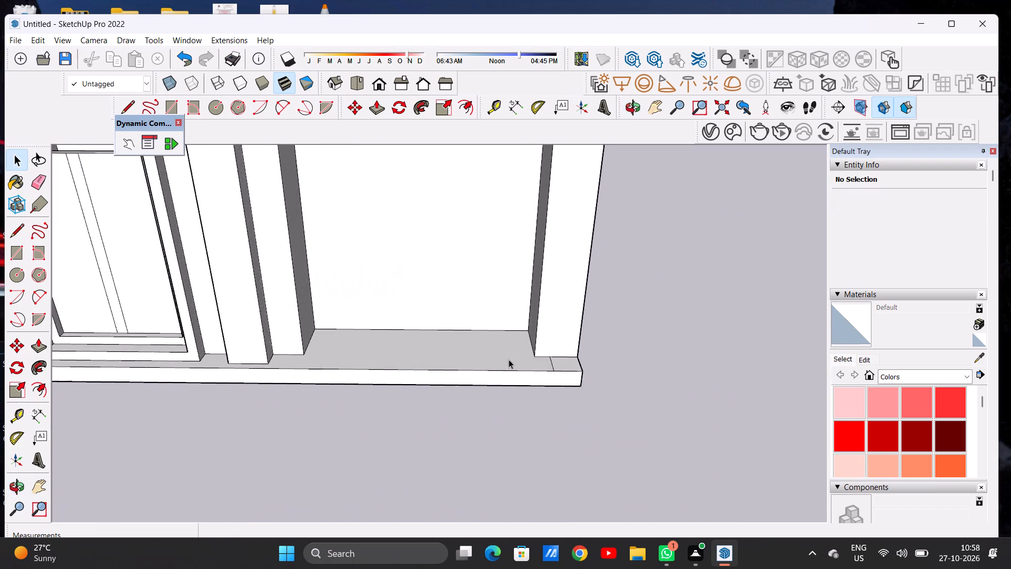
pyautogui.scroll(3, 509, 359)
pyautogui.press('e')
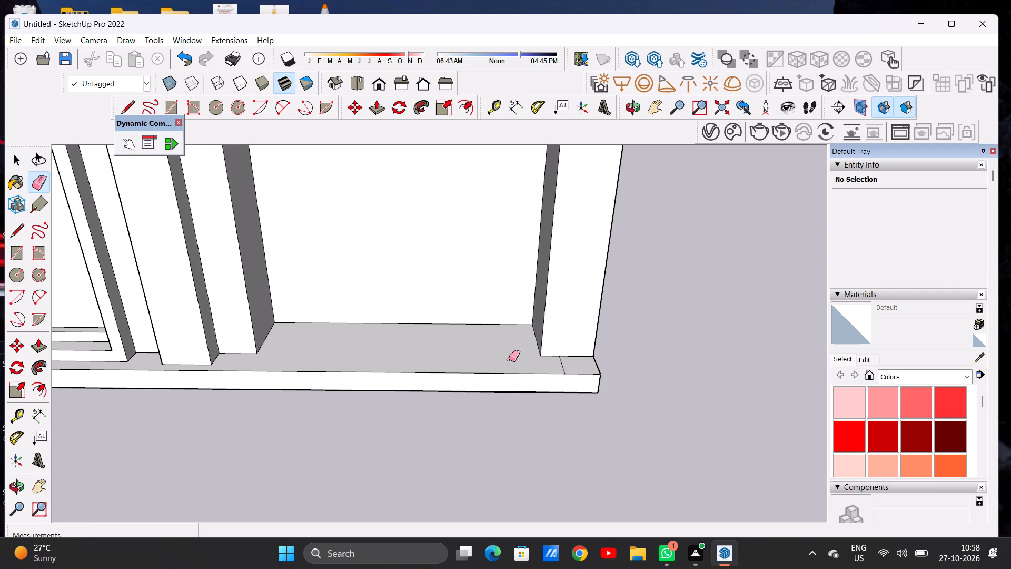
pyautogui.scroll(4, 542, 365)
pyautogui.moveTo(571, 365); pyautogui.dragTo(556, 371)
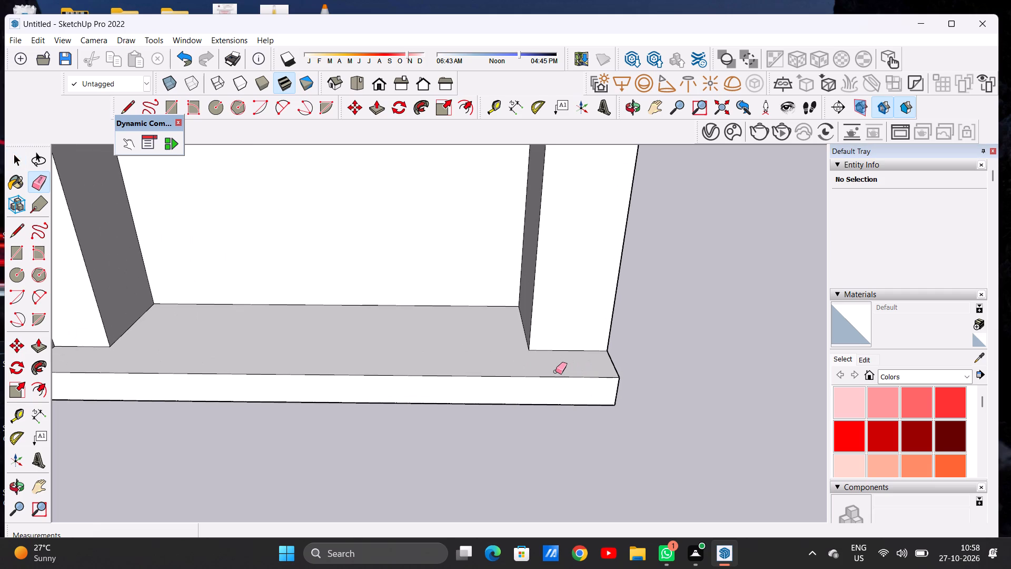
pyautogui.press('space')
pyautogui.scroll(-11, 517, 364)
pyautogui.scroll(-13, 514, 357)
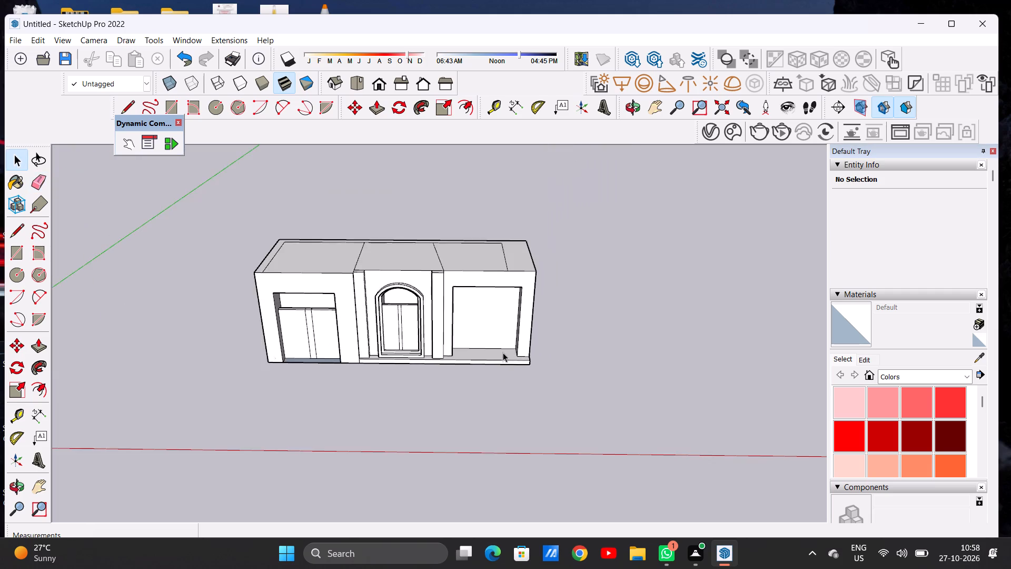
pyautogui.moveTo(481, 366); pyautogui.dragTo(480, 265, button='middle')
pyautogui.scroll(8, 499, 341)
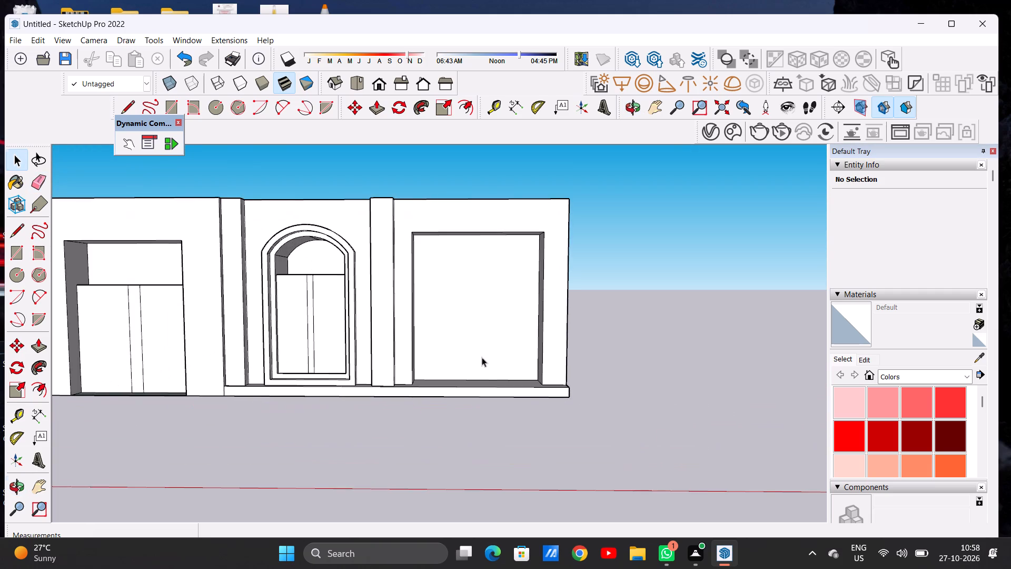
# Push/Pull the underside of the right bay's recess head down by about 1' 4 1/16".
pyautogui.moveTo(481, 357); pyautogui.dragTo(477, 335, button='middle')
pyautogui.scroll(6, 493, 352)
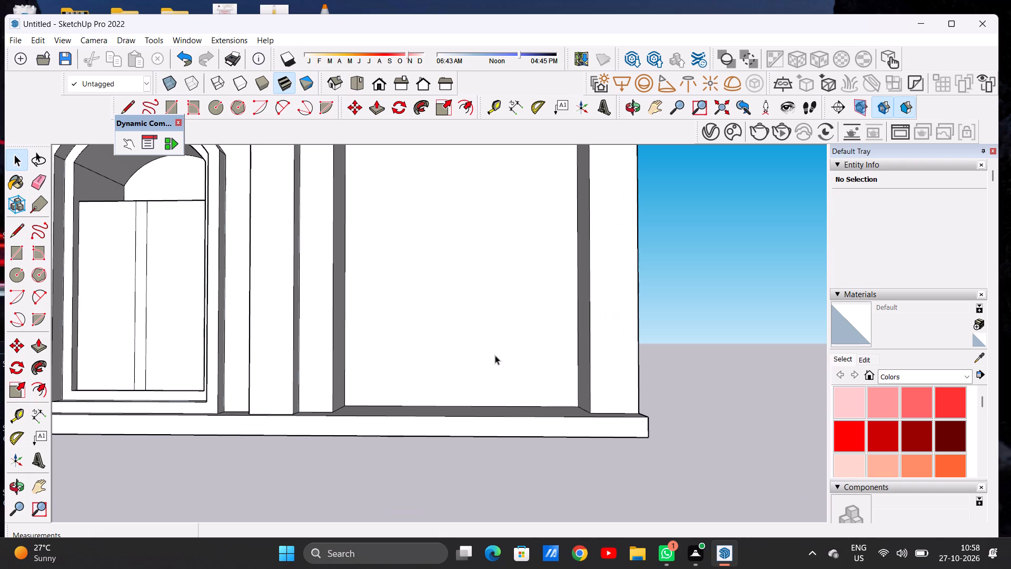
pyautogui.scroll(-20, 462, 386)
pyautogui.scroll(-10, 440, 398)
pyautogui.scroll(2, 441, 363)
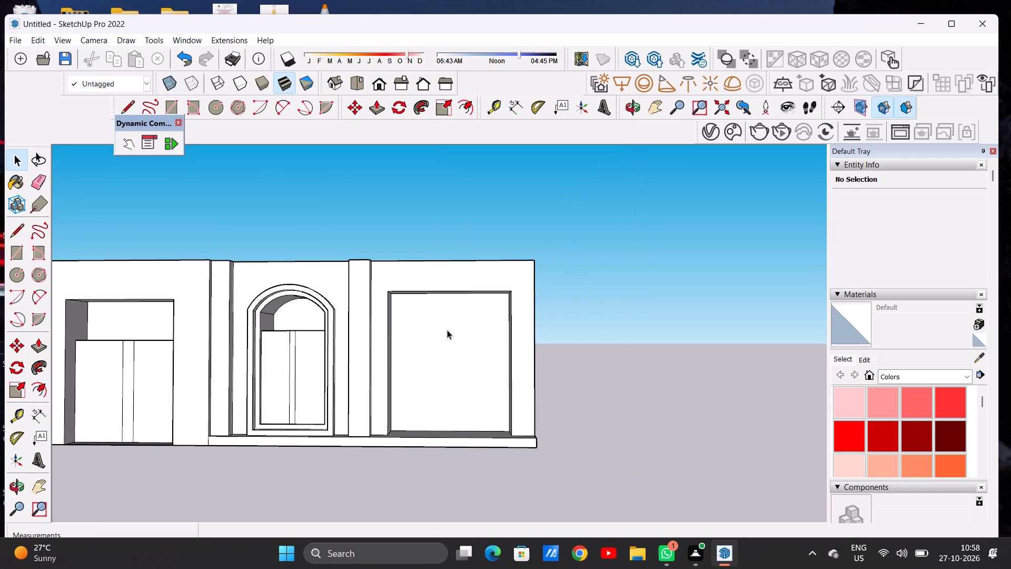
pyautogui.moveTo(454, 306); pyautogui.dragTo(313, 356, button='middle')
pyautogui.moveTo(463, 326); pyautogui.dragTo(494, 250, button='middle')
pyautogui.scroll(3, 483, 265)
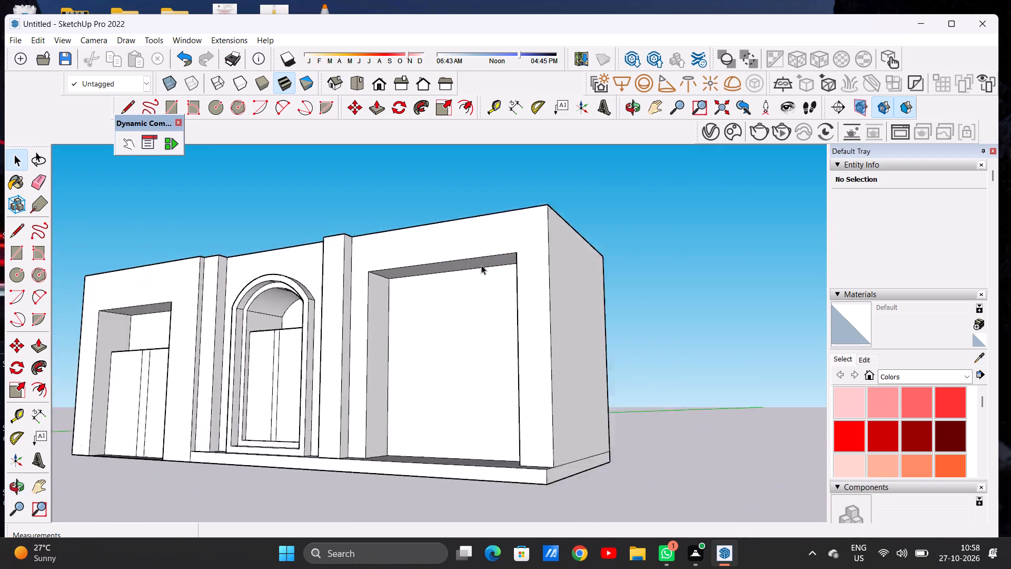
pyautogui.scroll(7, 481, 265)
pyautogui.press('p')
pyautogui.scroll(3, 477, 266)
pyautogui.scroll(-1, 477, 266)
pyautogui.scroll(1, 477, 266)
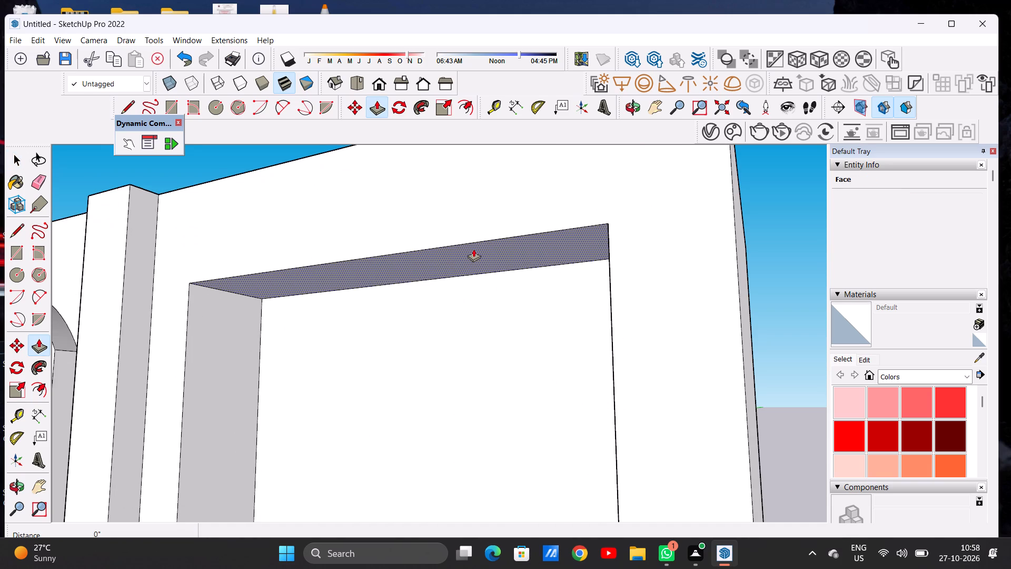
pyautogui.click(470, 248)
pyautogui.click(475, 317)
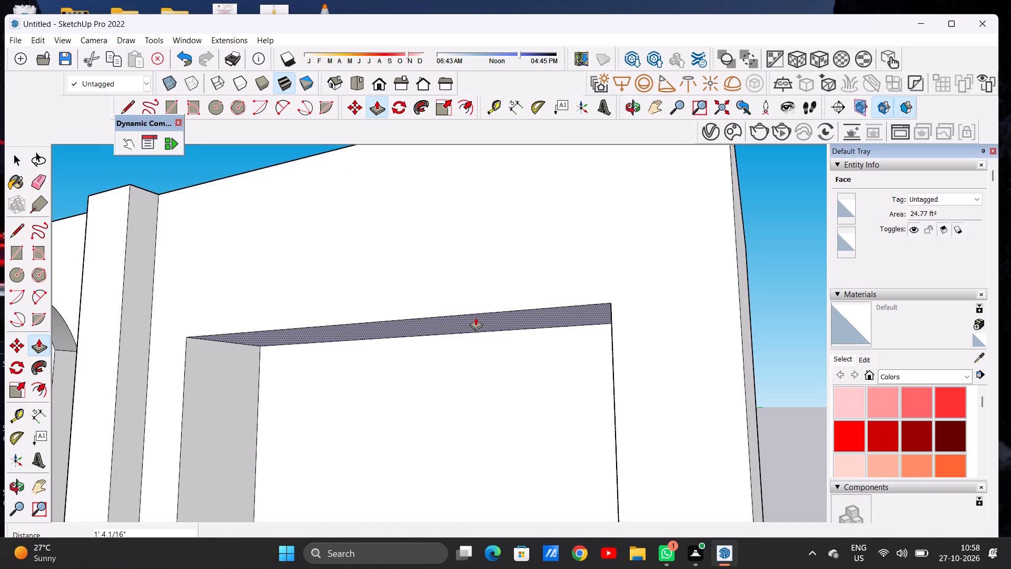
pyautogui.press('space')
# Examine the right bay's recess head from the front, comparing its height with the arched door and the left bay's opening.
pyautogui.scroll(-17, 468, 318)
pyautogui.moveTo(395, 344); pyautogui.dragTo(501, 353, button='middle')
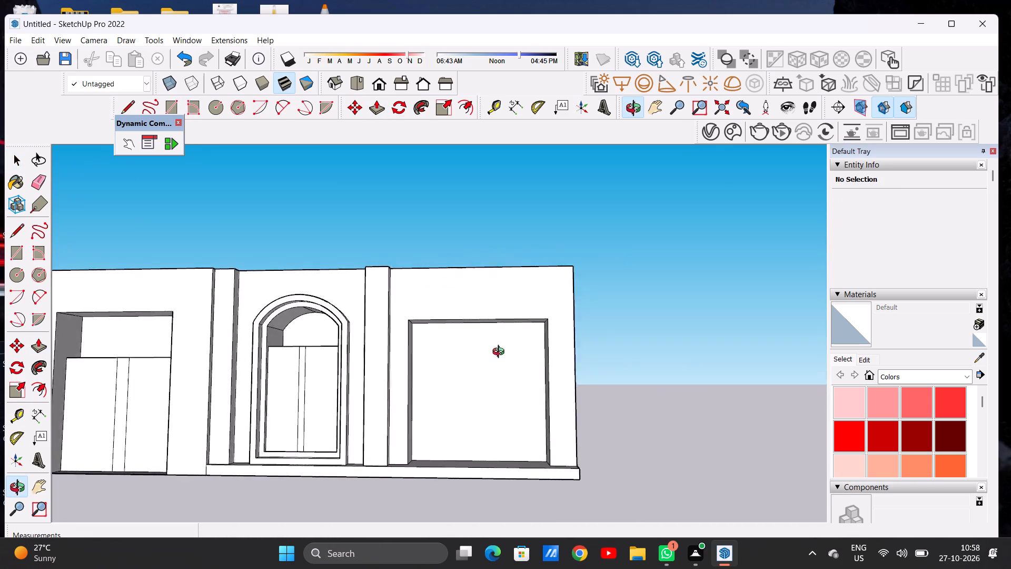
pyautogui.moveTo(501, 353); pyautogui.dragTo(508, 372, button='middle')
pyautogui.scroll(-6, 428, 349)
pyautogui.moveTo(470, 381); pyautogui.dragTo(470, 367, button='middle')
pyautogui.scroll(6, 468, 375)
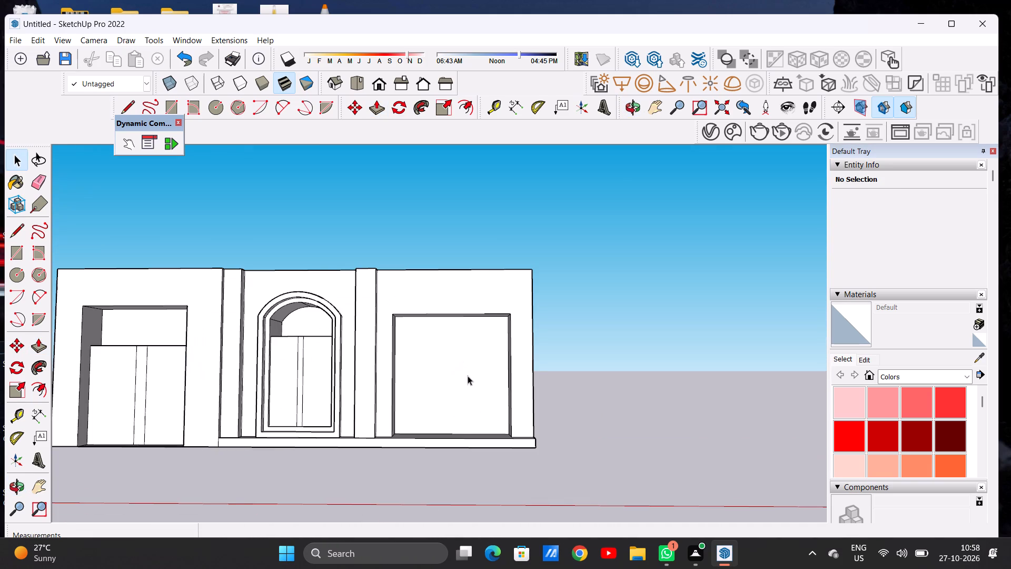
pyautogui.scroll(5, 428, 380)
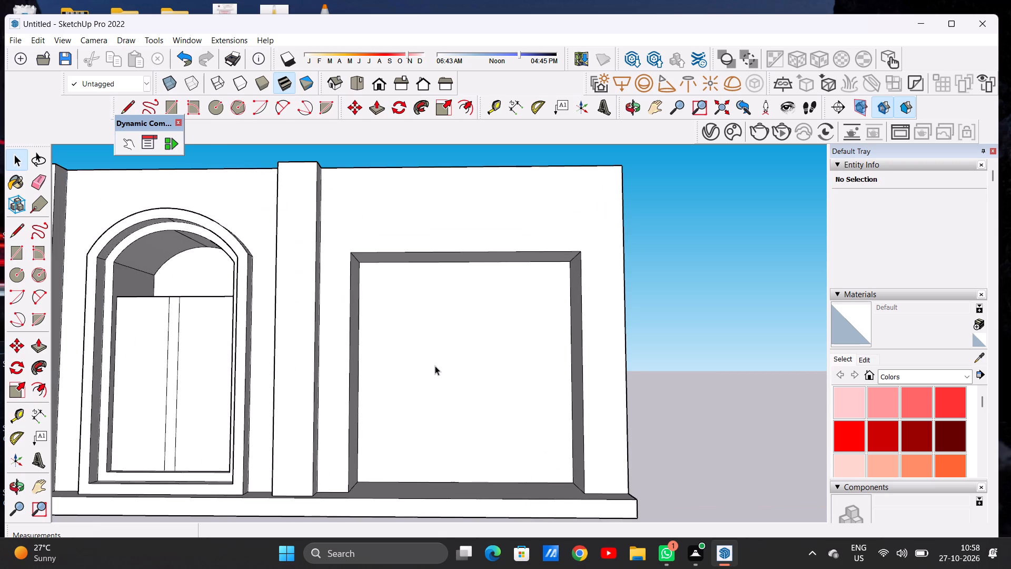
pyautogui.scroll(-4, 444, 323)
# Draw a line about 10' 1 15/16" long across the right bay's recess floor, between the midpoints of its two side edges.
pyautogui.moveTo(452, 335); pyautogui.dragTo(466, 458, button='middle')
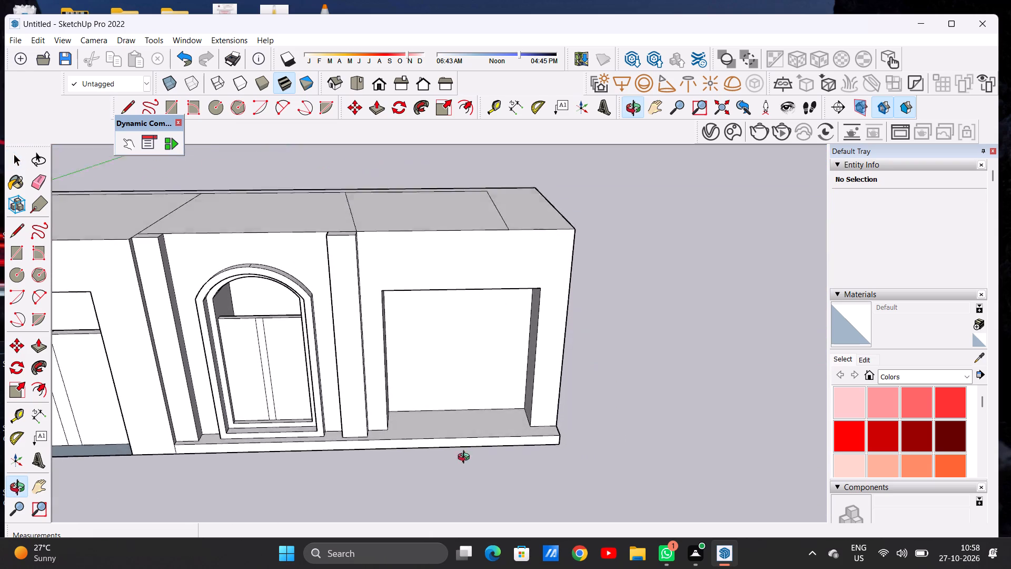
pyautogui.moveTo(466, 458); pyautogui.dragTo(450, 475, button='middle')
pyautogui.scroll(7, 478, 428)
pyautogui.press('l')
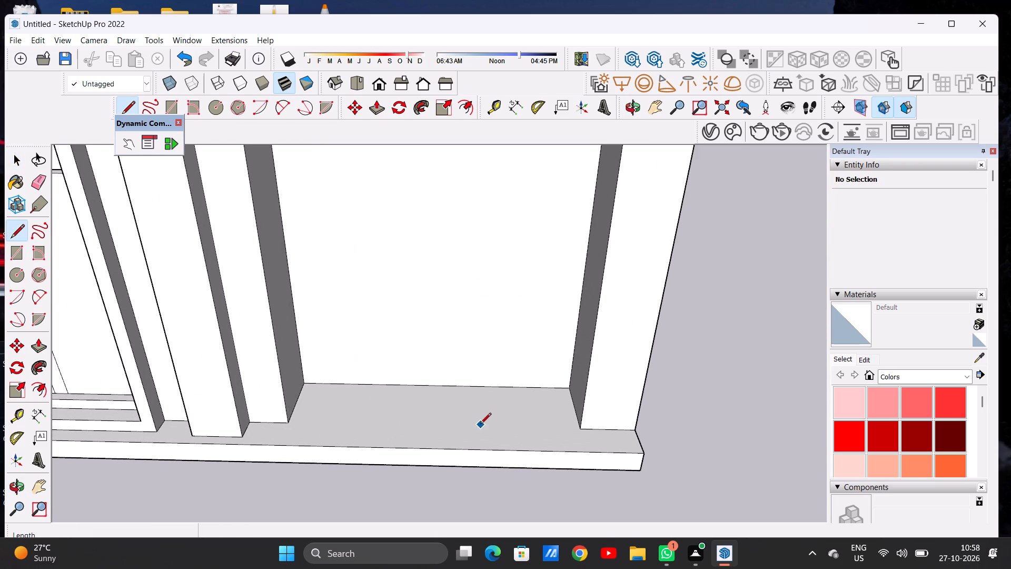
pyautogui.scroll(6, 482, 423)
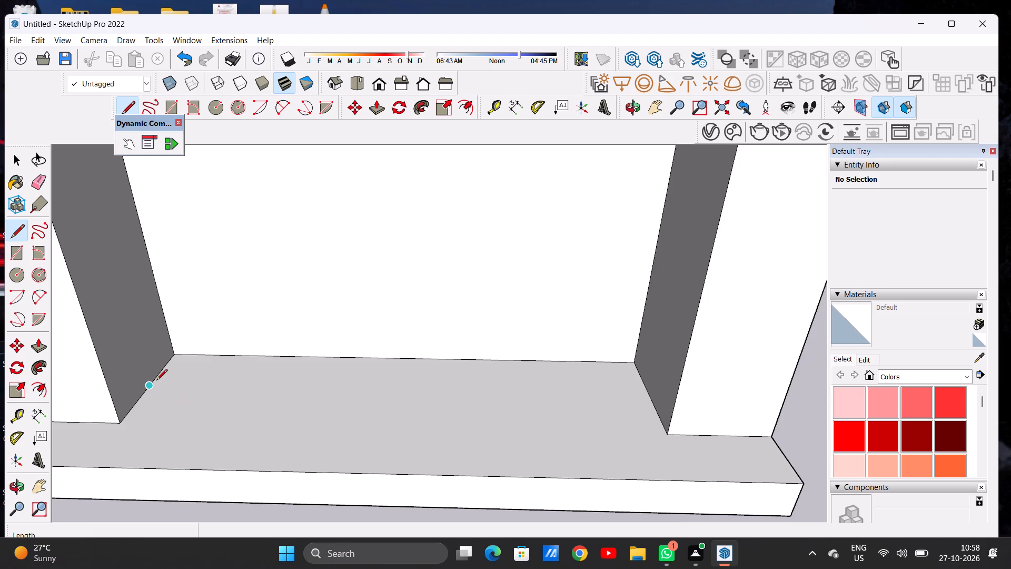
pyautogui.click(156, 381)
pyautogui.click(647, 395)
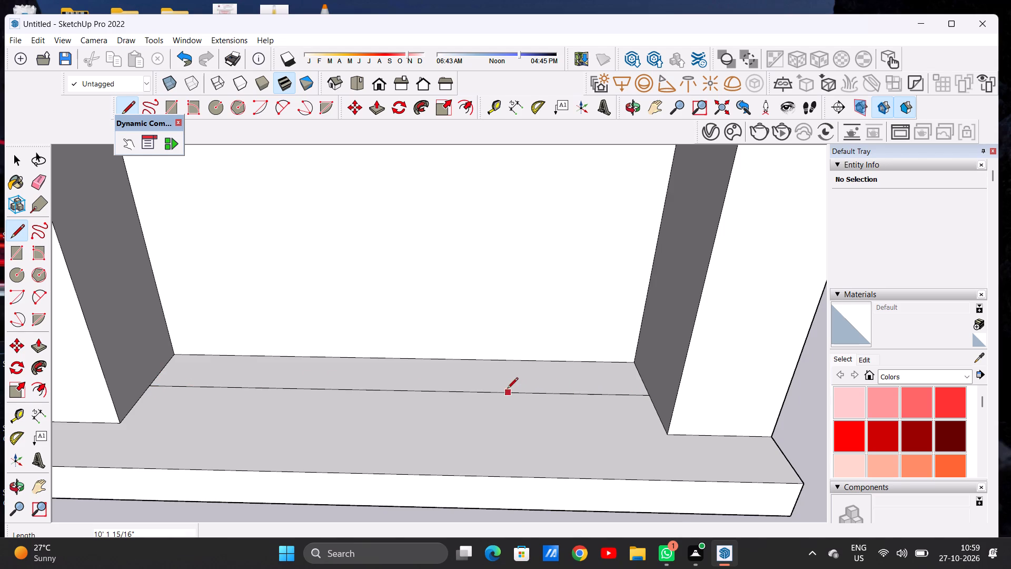
pyautogui.scroll(-4, 507, 389)
pyautogui.scroll(5, 519, 401)
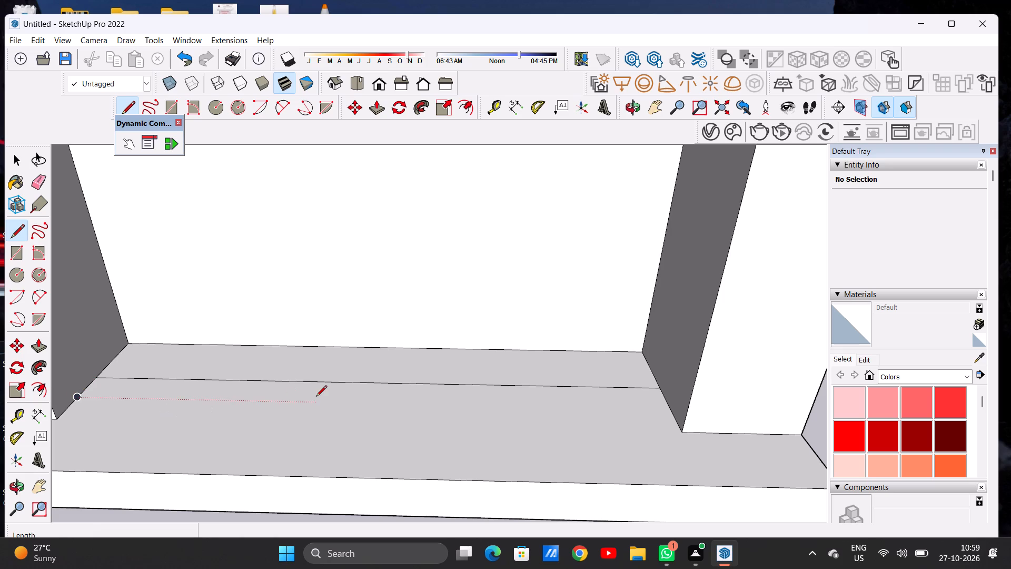
pyautogui.press('space')
# Move the line across the right bay's recess floor about 4 1/16" toward the front, along the jamb's bottom edge.
pyautogui.scroll(6, 633, 377)
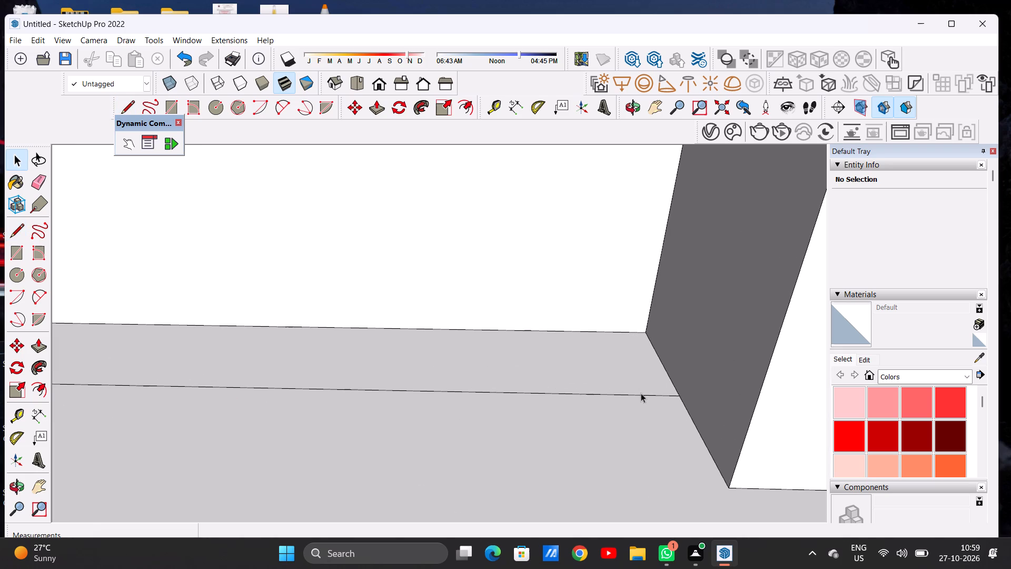
pyautogui.click(641, 393)
pyautogui.scroll(-15, 537, 402)
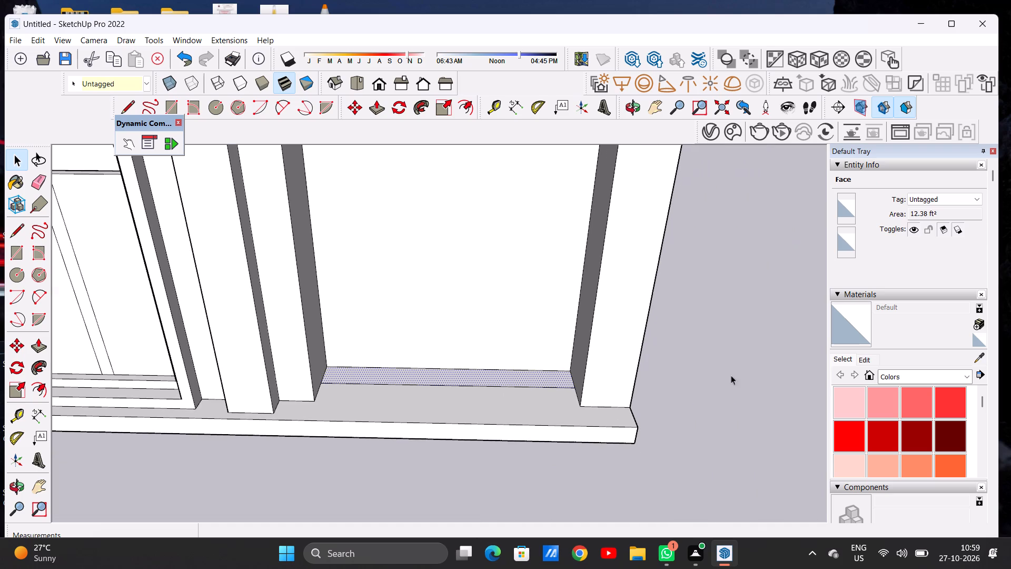
pyautogui.click(776, 374)
pyautogui.scroll(8, 563, 419)
pyautogui.scroll(-1, 578, 375)
pyautogui.scroll(6, 578, 374)
pyautogui.scroll(-1, 579, 372)
pyautogui.scroll(6, 598, 351)
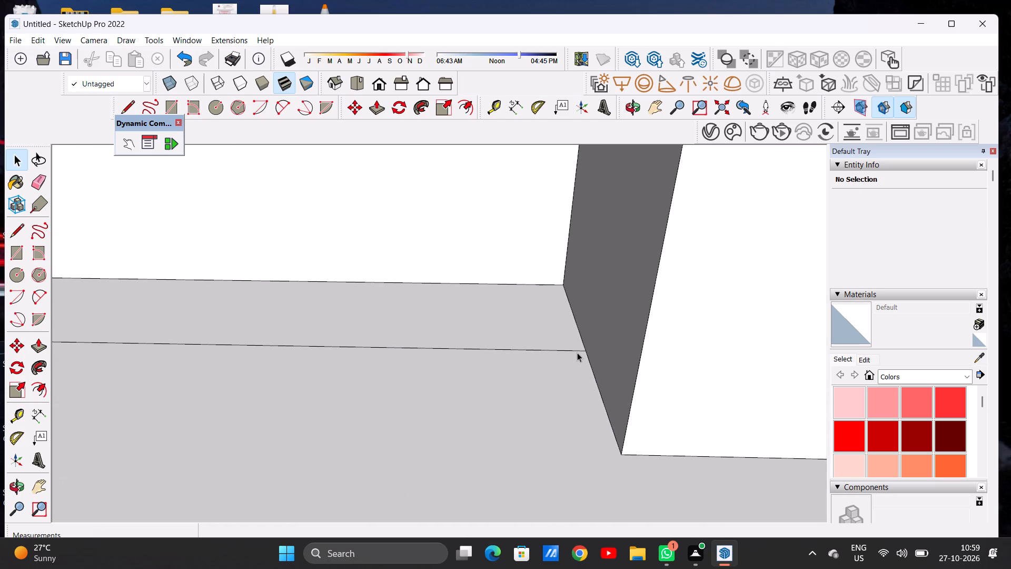
pyautogui.click(578, 351)
pyautogui.press('m')
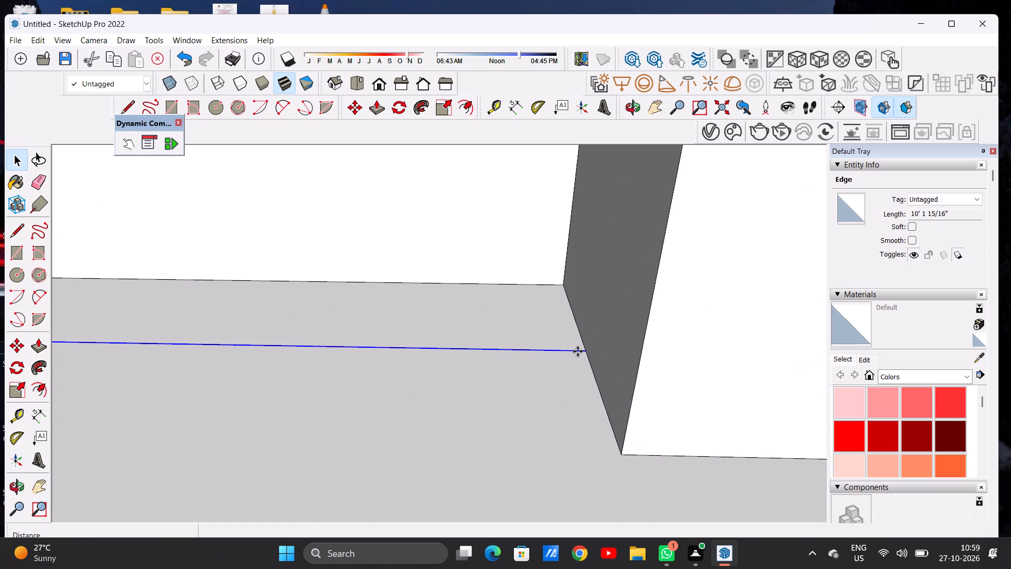
pyautogui.click(587, 351)
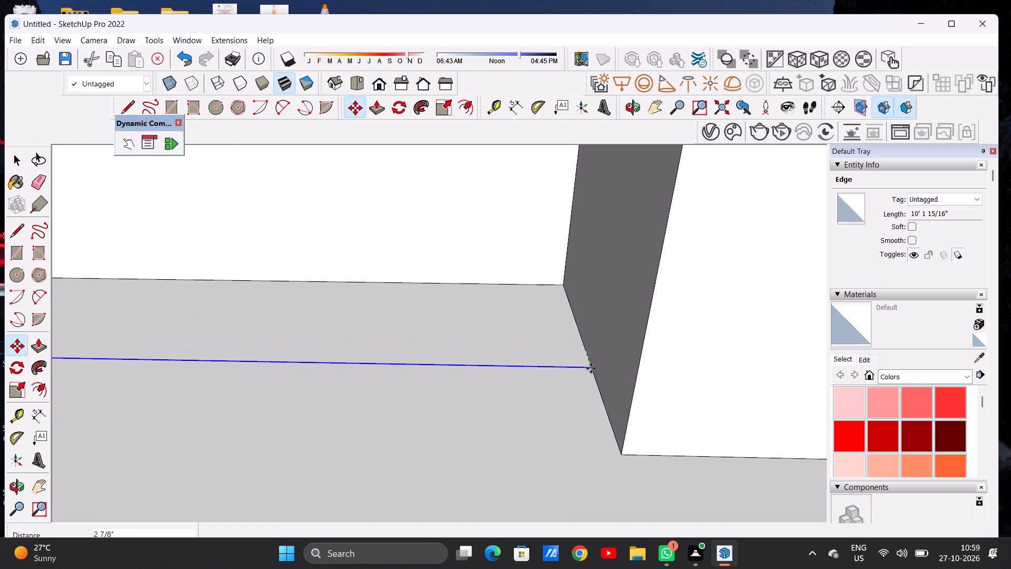
pyautogui.click(593, 375)
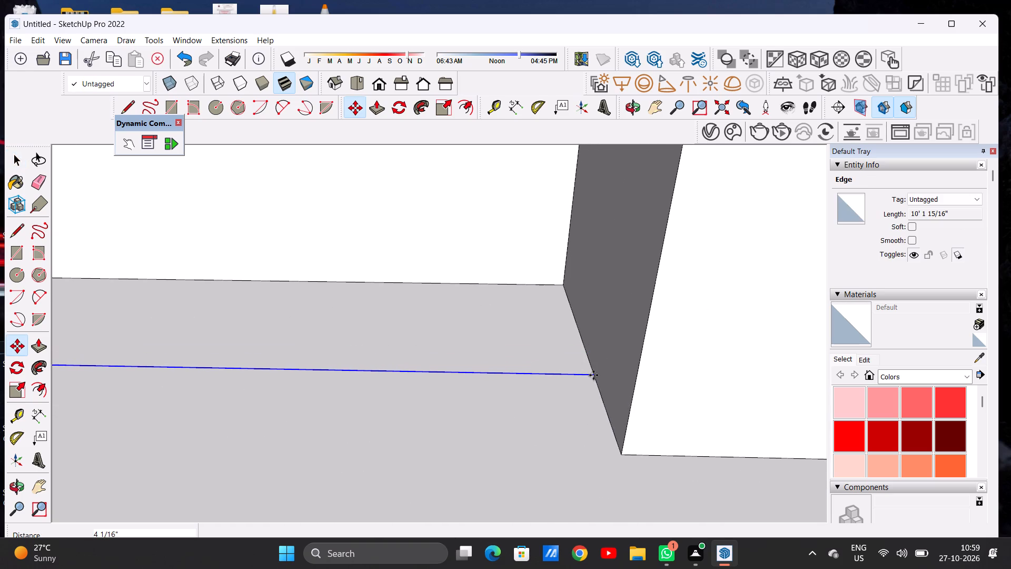
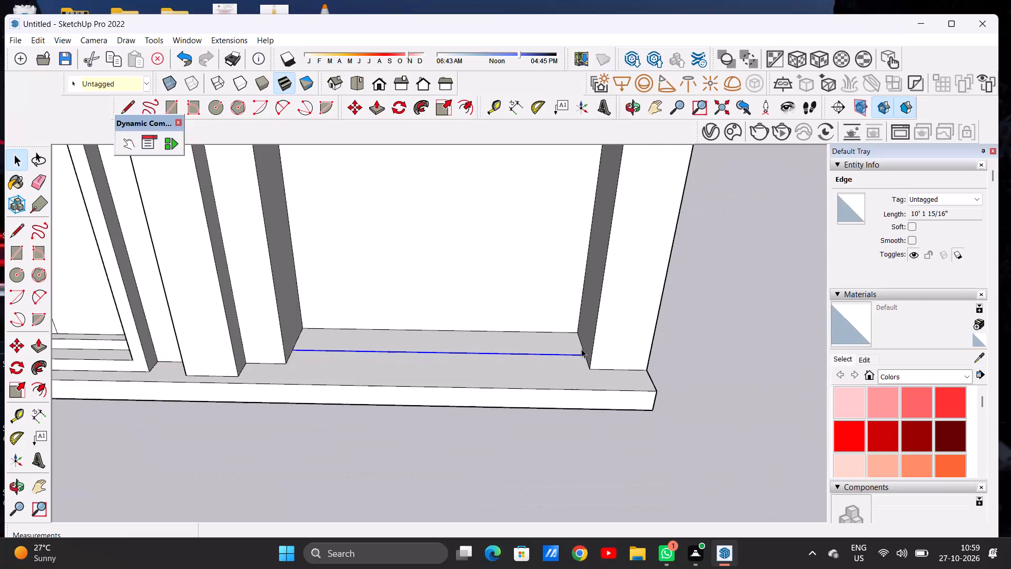
# Draw a second line about 10' 1 15/16" long across the right bay's recess floor, parallel to and just in front of the existing one.
pyautogui.click(721, 349)
pyautogui.scroll(5, 444, 375)
pyautogui.moveTo(483, 366); pyautogui.dragTo(481, 394, button='middle')
pyautogui.press('l')
pyautogui.scroll(5, 211, 354)
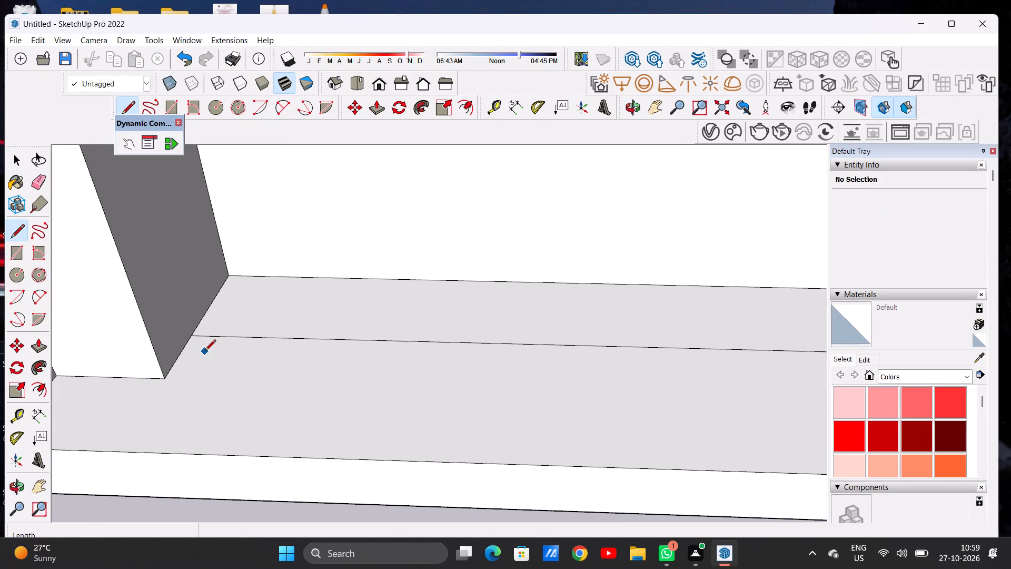
pyautogui.scroll(2, 184, 357)
pyautogui.scroll(-1, 184, 357)
pyautogui.scroll(4, 184, 357)
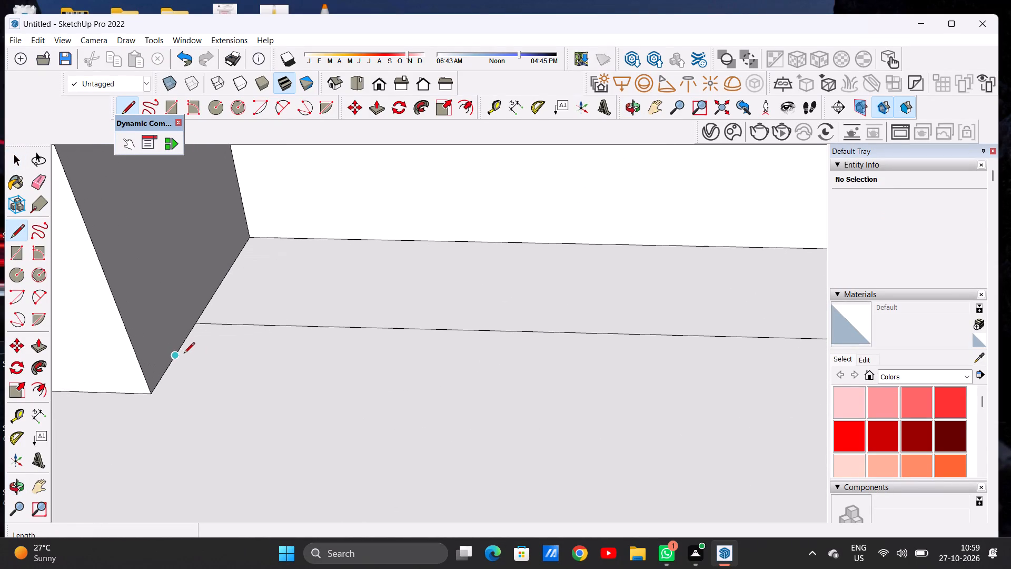
pyautogui.click(183, 349)
pyautogui.scroll(-20, 262, 357)
pyautogui.scroll(-2, 262, 357)
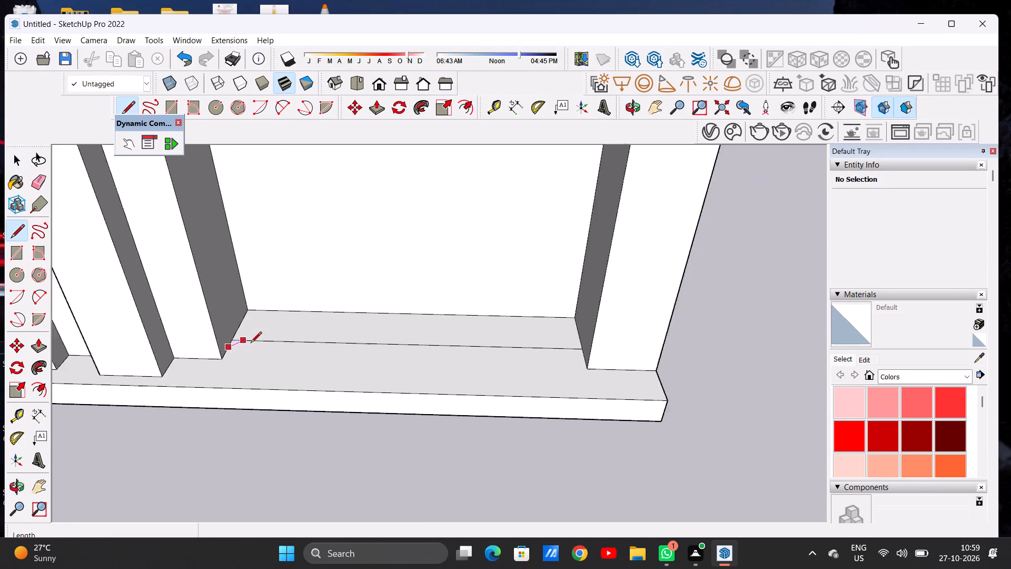
pyautogui.scroll(13, 407, 348)
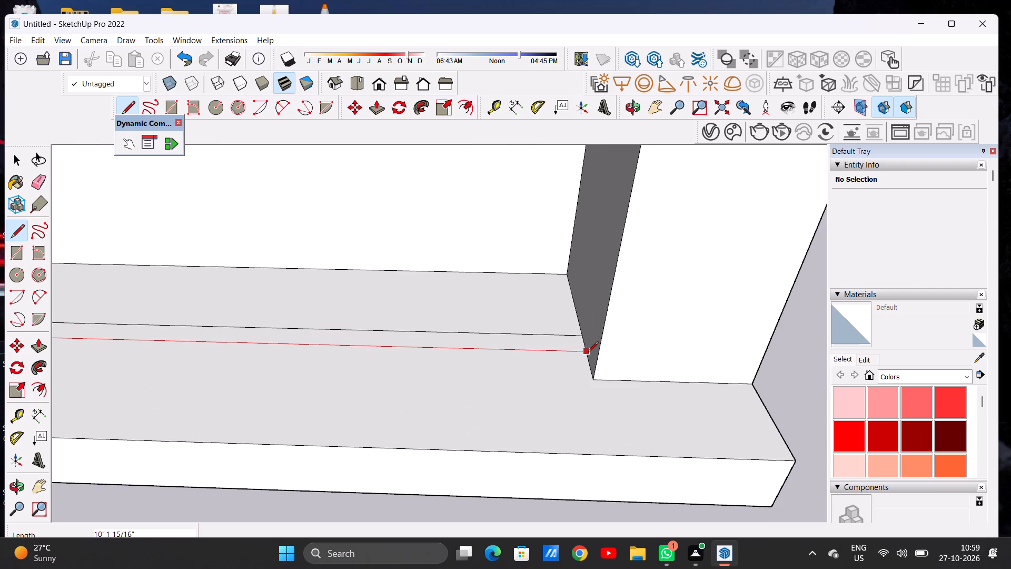
pyautogui.click(587, 353)
pyautogui.press('space')
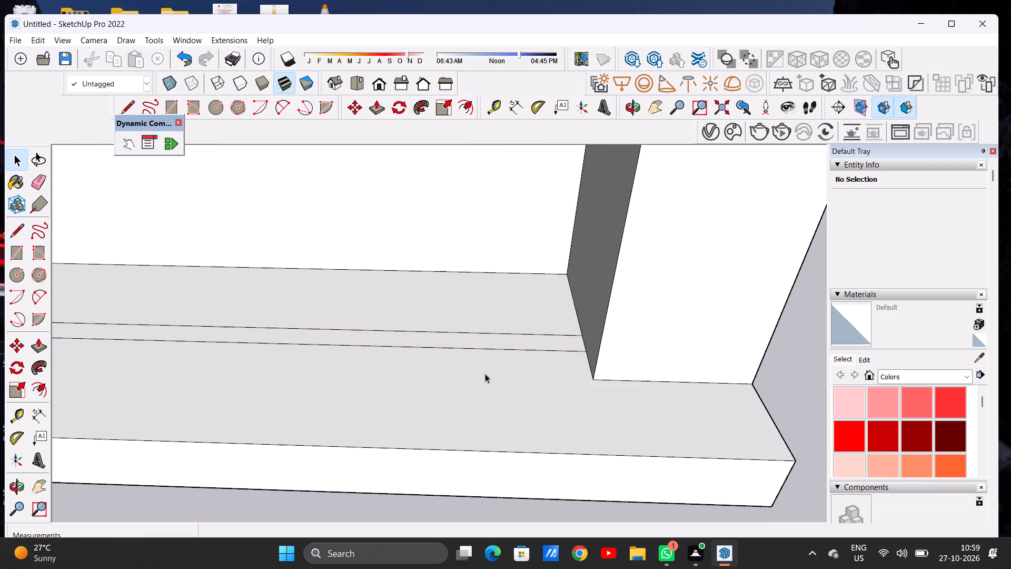
# Push/Pull the narrow floor strip in the right bay's recess up about 8' 5 5/16" to form a door panel.
pyautogui.scroll(-19, 478, 369)
pyautogui.moveTo(452, 378); pyautogui.dragTo(445, 362, button='middle')
pyautogui.scroll(5, 503, 378)
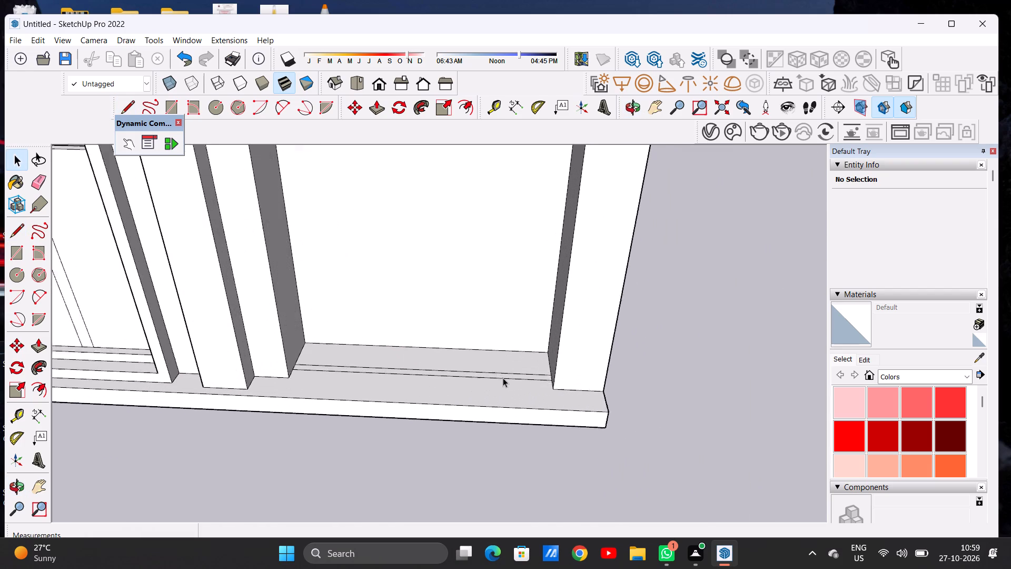
pyautogui.scroll(2, 503, 378)
pyautogui.press('p')
pyautogui.scroll(1, 523, 365)
pyautogui.scroll(-1, 526, 362)
pyautogui.scroll(5, 528, 360)
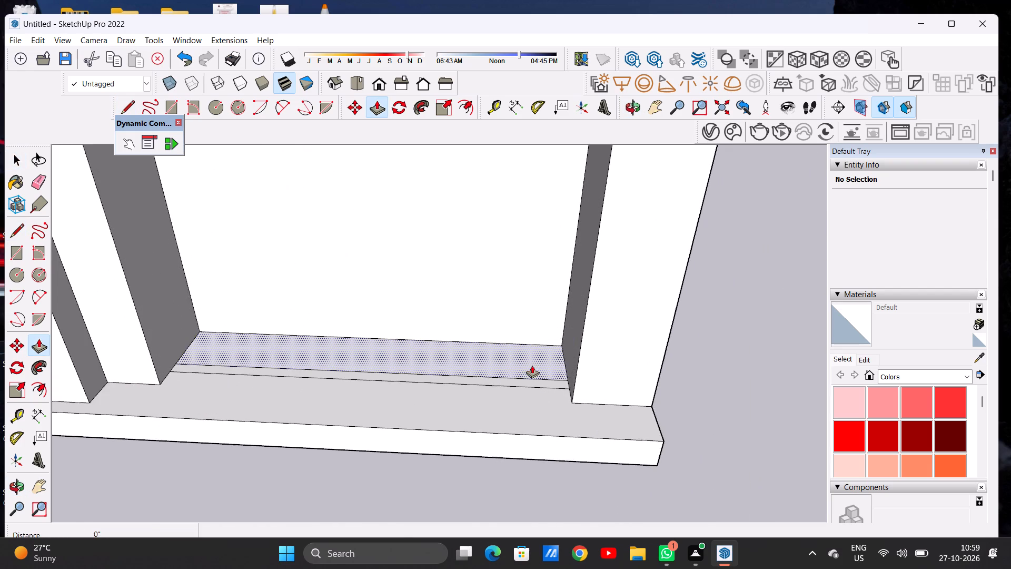
pyautogui.scroll(4, 532, 365)
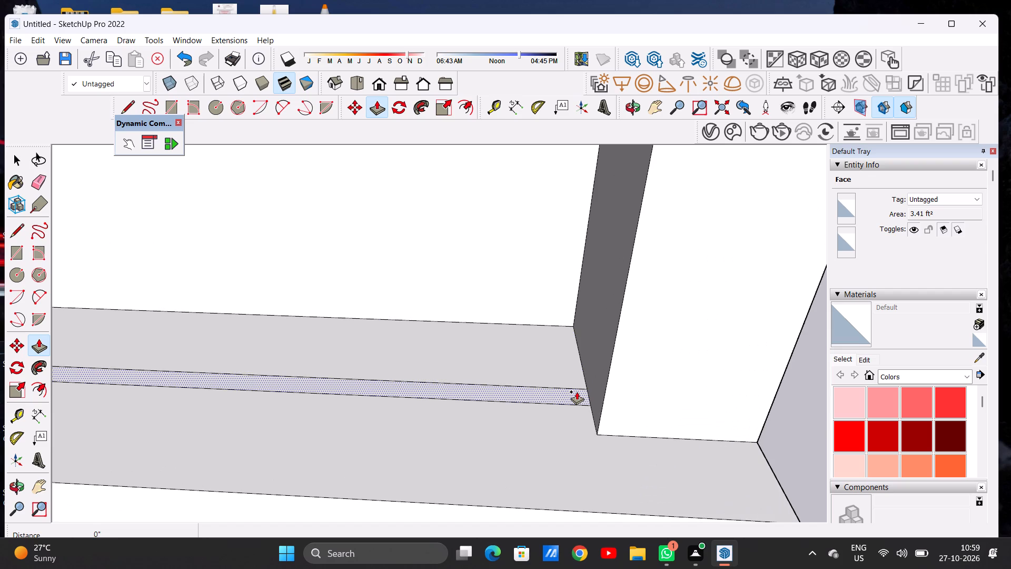
pyautogui.click(577, 391)
pyautogui.scroll(-14, 571, 342)
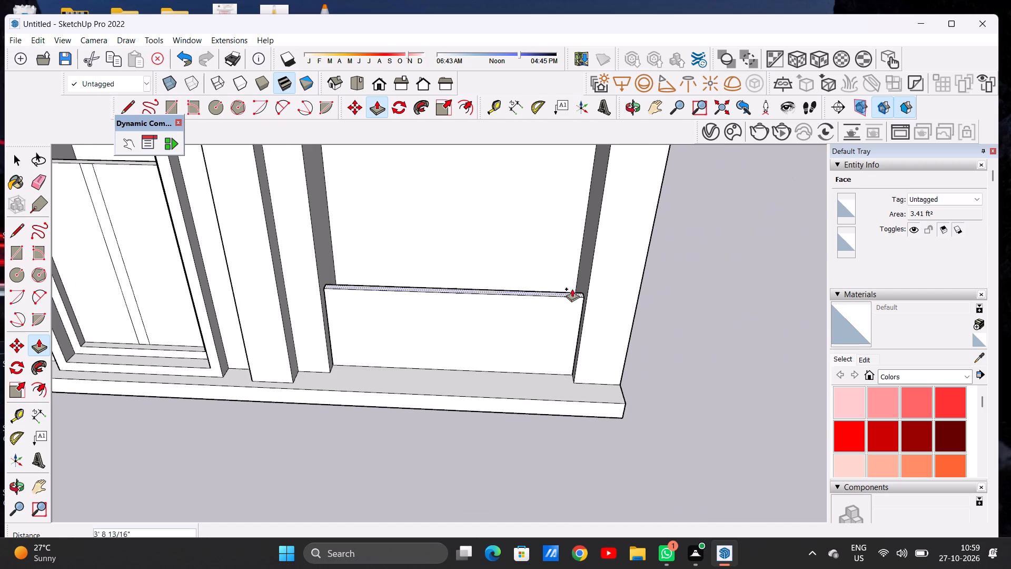
pyautogui.scroll(-6, 565, 299)
pyautogui.moveTo(557, 276); pyautogui.dragTo(569, 194, button='middle')
pyautogui.scroll(2, 539, 248)
pyautogui.scroll(-1, 539, 249)
pyautogui.scroll(4, 539, 249)
pyautogui.moveTo(537, 272); pyautogui.dragTo(527, 230, button='middle')
pyautogui.scroll(1, 527, 230)
pyautogui.scroll(-7, 510, 262)
pyautogui.scroll(5, 539, 248)
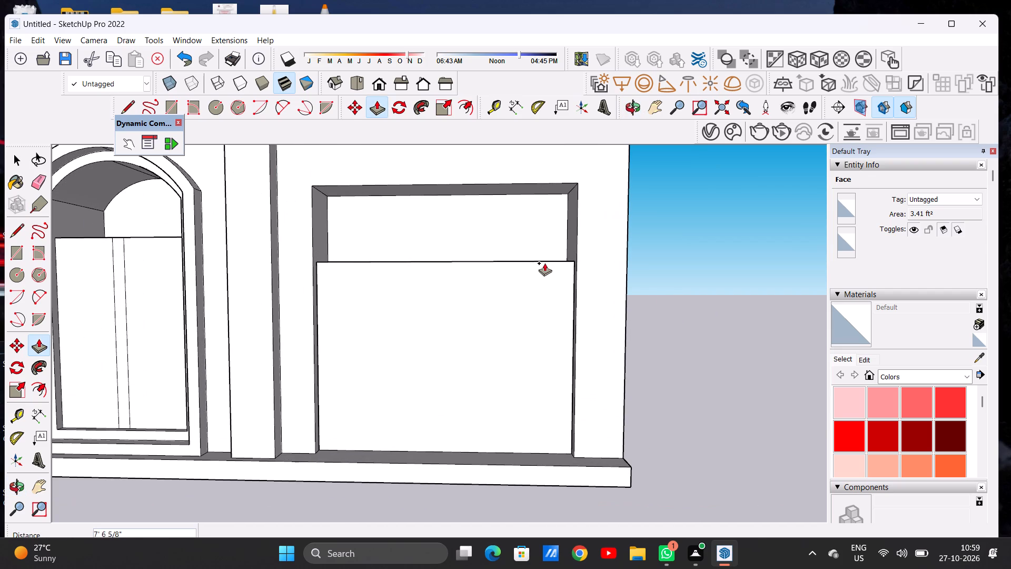
pyautogui.click(551, 240)
pyautogui.press('space')
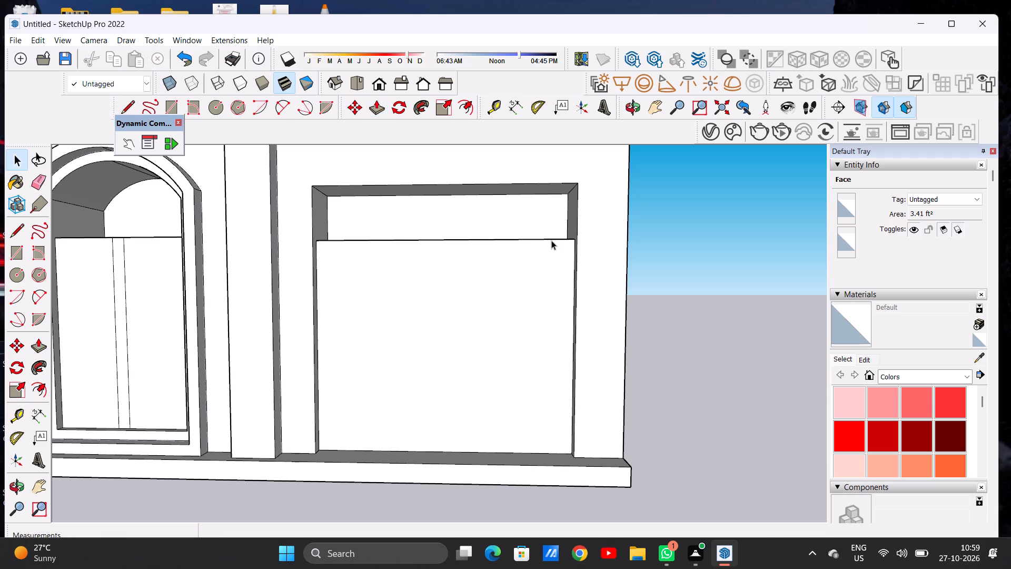
# Draw a vertical line down the front of the right bay's door panel, from top to bottom edge, slightly left of centre.
pyautogui.scroll(-10, 436, 330)
pyautogui.scroll(7, 440, 342)
pyautogui.scroll(-7, 493, 308)
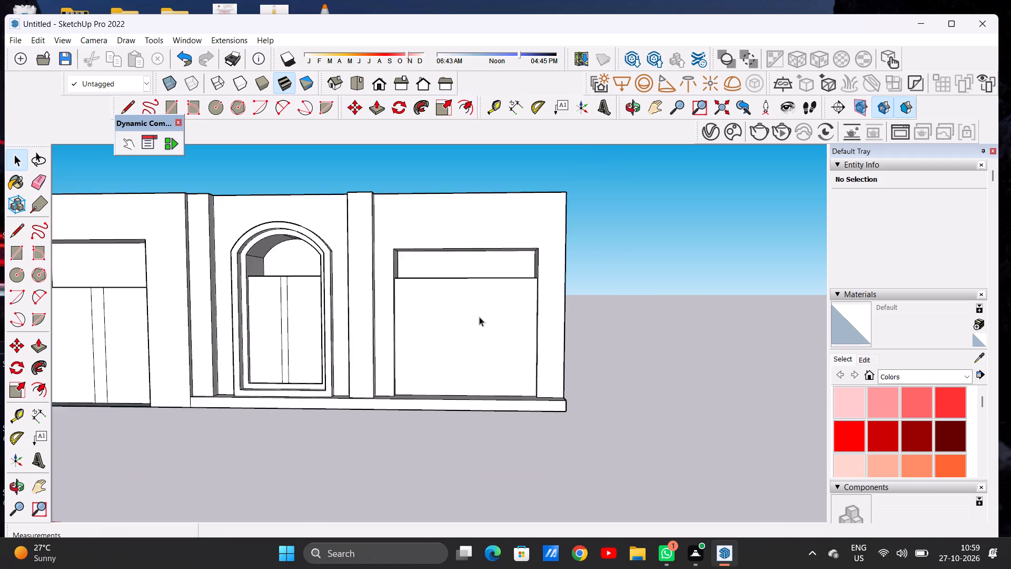
pyautogui.moveTo(413, 329); pyautogui.dragTo(414, 315, button='middle')
pyautogui.scroll(5, 451, 317)
pyautogui.moveTo(462, 317); pyautogui.dragTo(465, 337, button='middle')
pyautogui.scroll(4, 478, 330)
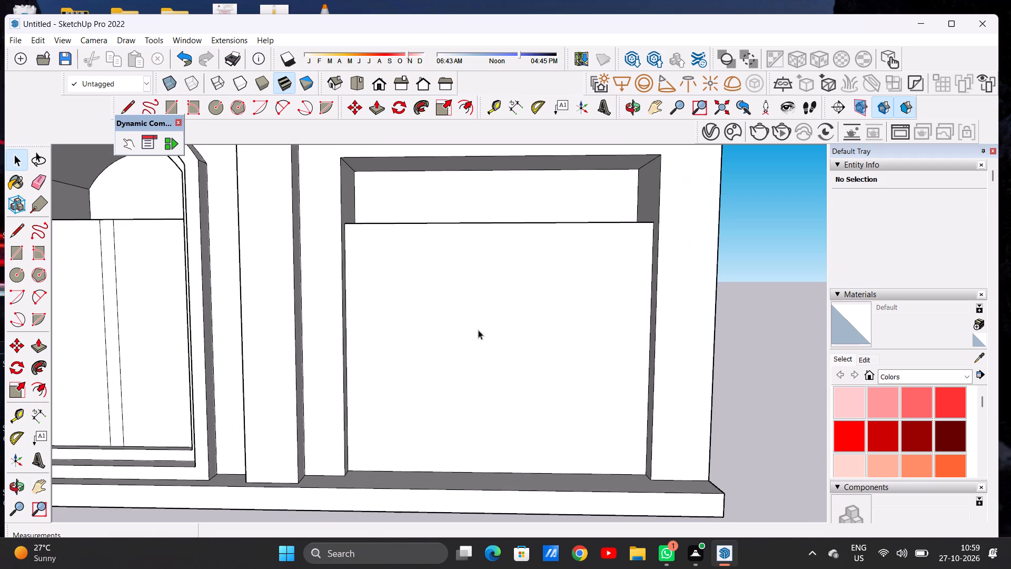
pyautogui.press('l')
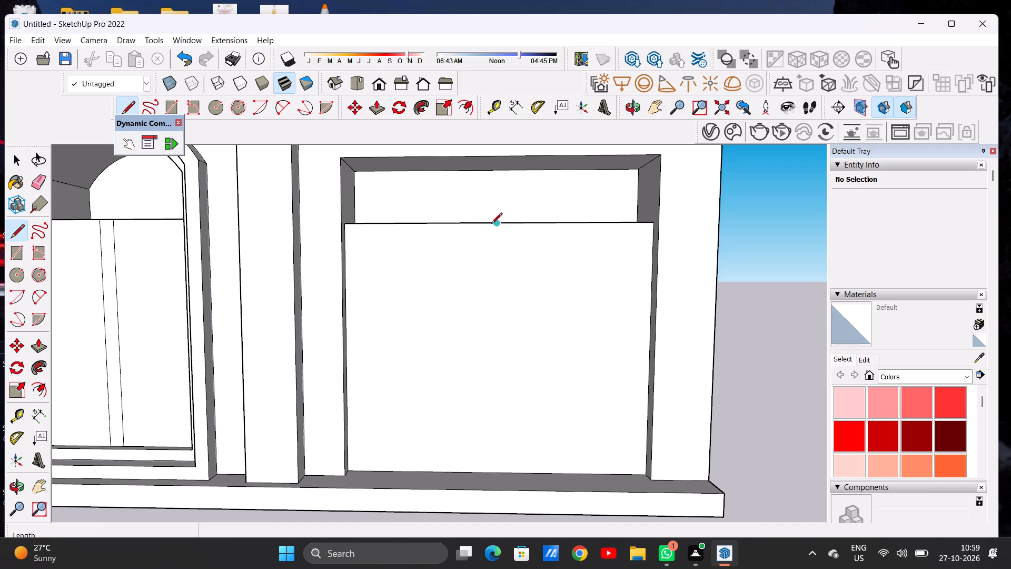
pyautogui.click(484, 224)
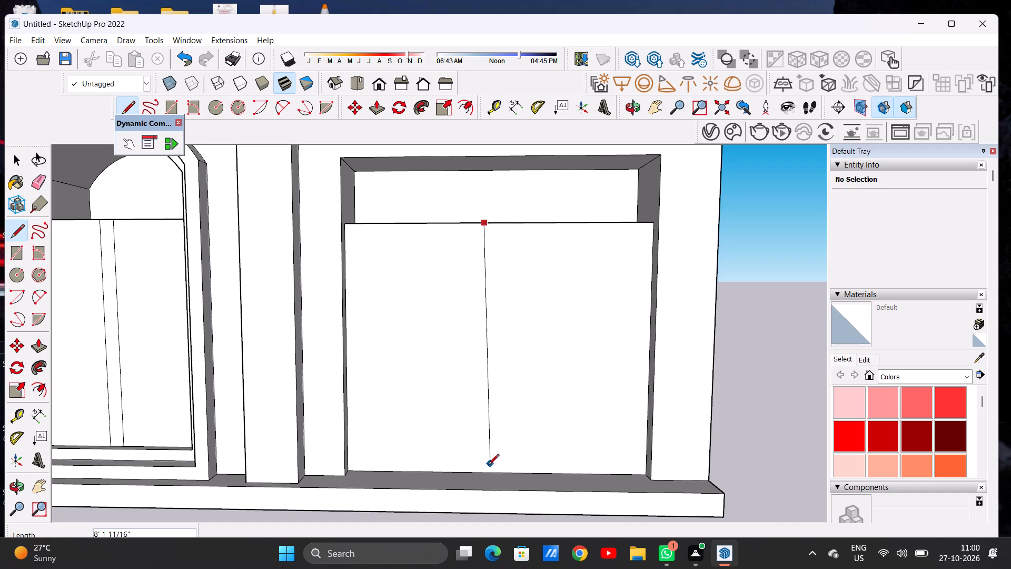
pyautogui.click(481, 474)
pyautogui.press('space')
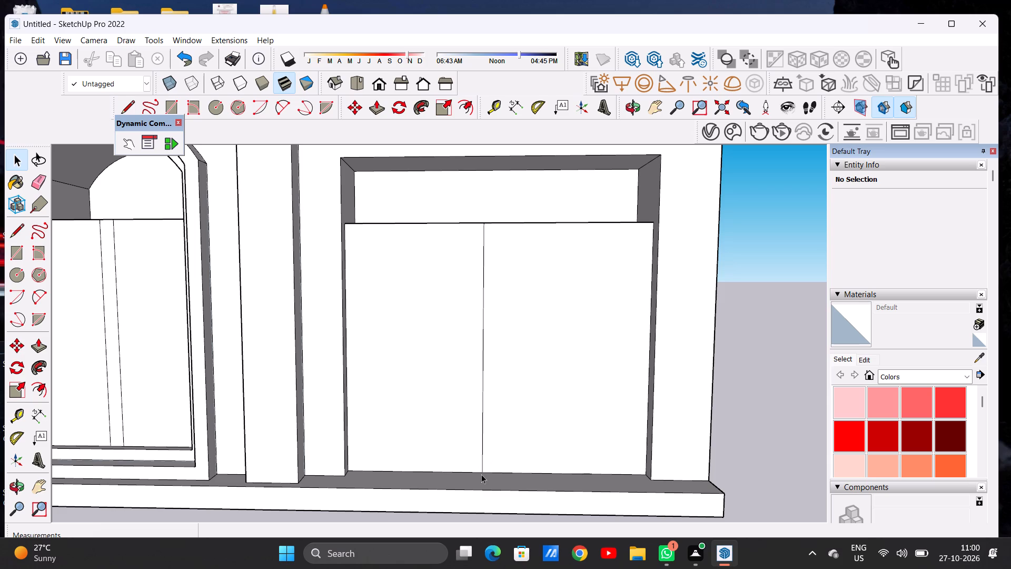
# Draw two more full-height lines about 8' 5 5/16" long on the right bay's door panel, one right of centre and one midway between the outer lines.
pyautogui.scroll(-6, 464, 468)
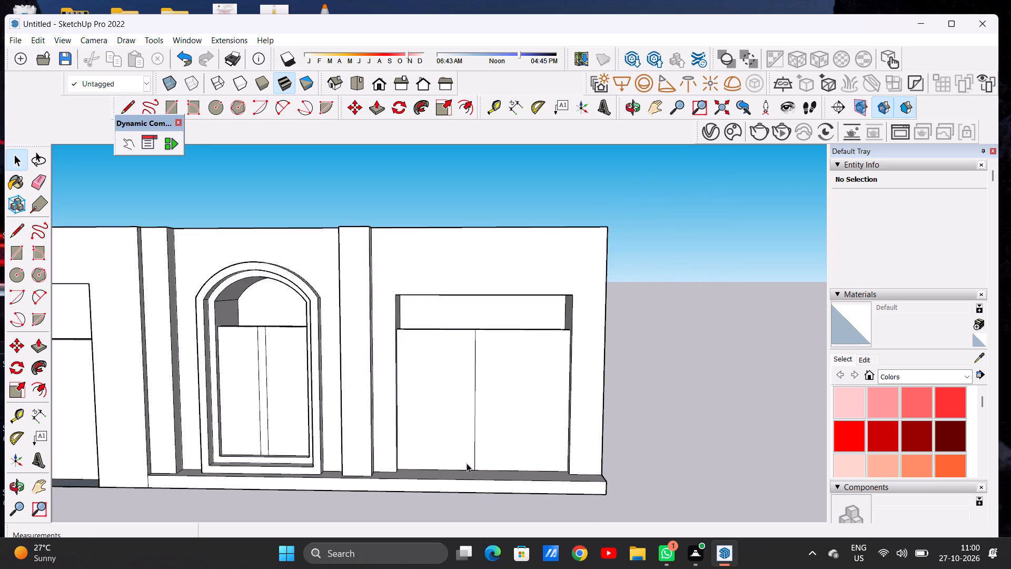
pyautogui.scroll(3, 467, 463)
pyautogui.press('l')
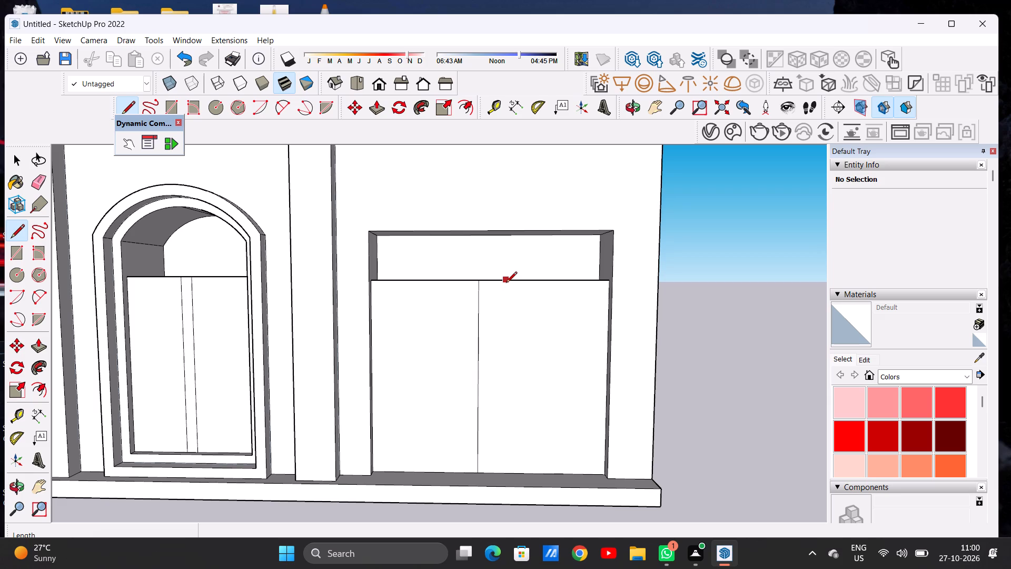
pyautogui.click(506, 283)
pyautogui.click(500, 476)
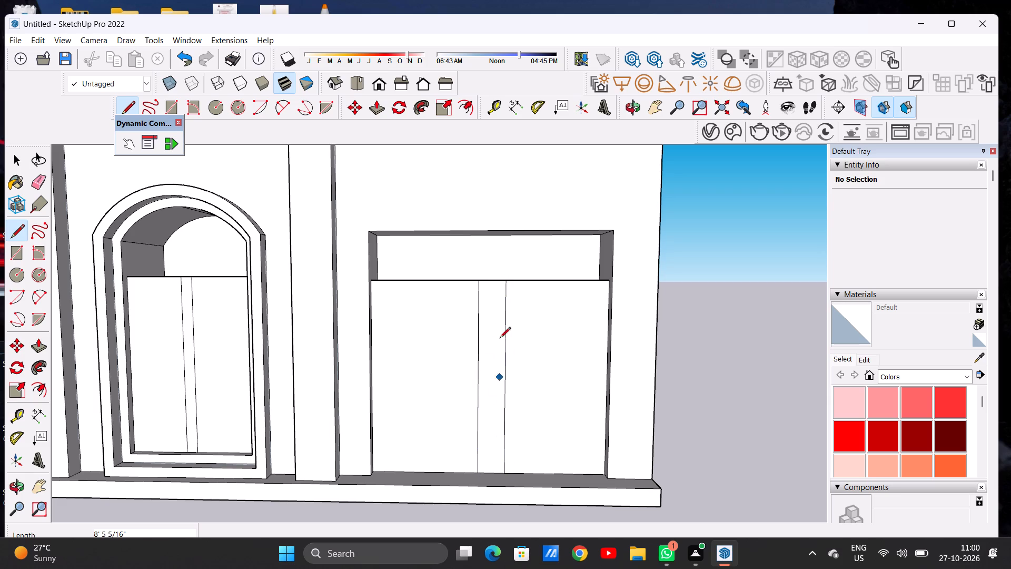
pyautogui.click(492, 281)
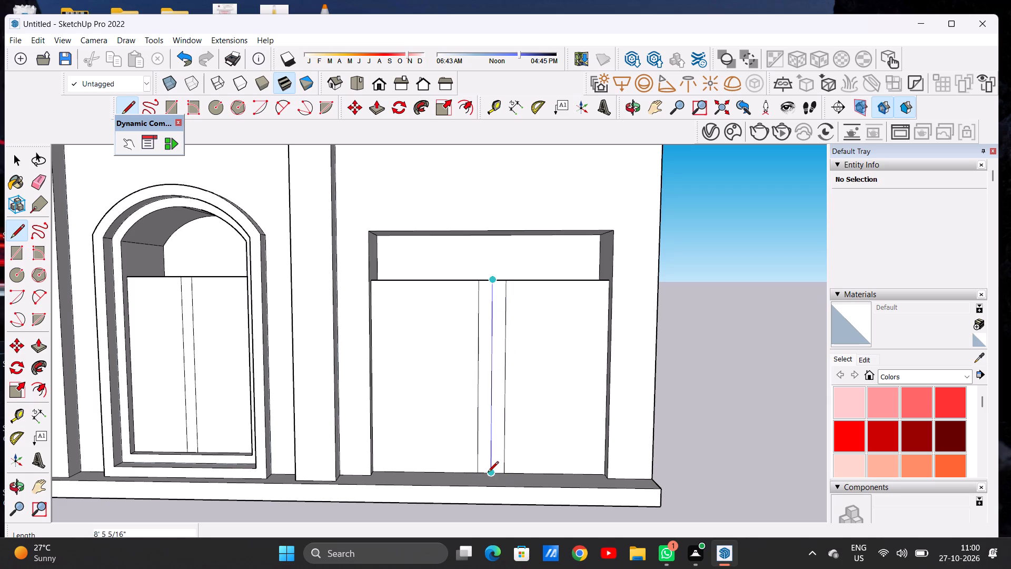
pyautogui.click(488, 473)
pyautogui.press('space')
# Continue the three door division lines across the top face of the right bay's panel with lines about 4 1/16" long.
pyautogui.moveTo(487, 345); pyautogui.dragTo(380, 524, button='middle')
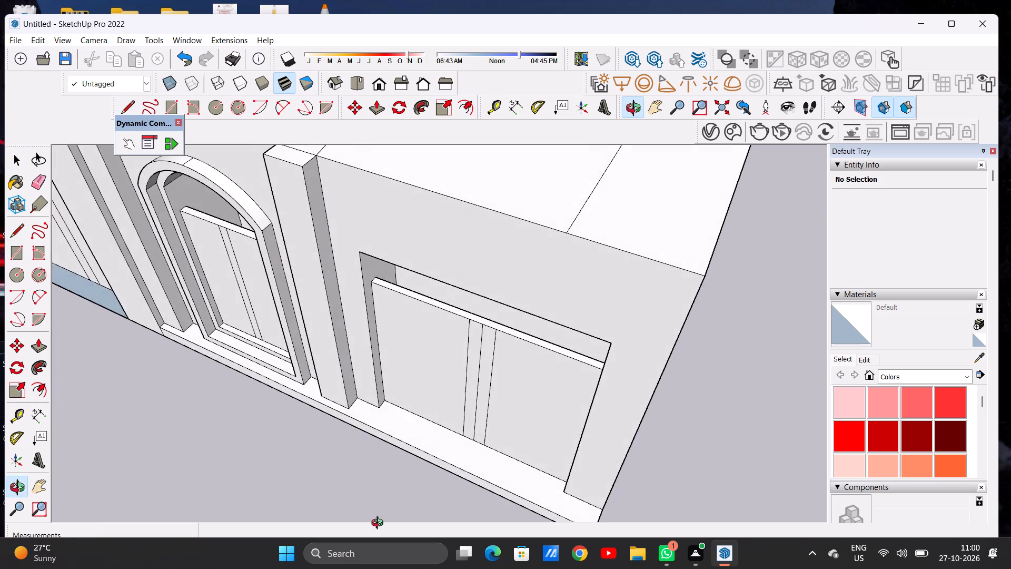
pyautogui.moveTo(380, 524); pyautogui.dragTo(379, 524, button='middle')
pyautogui.scroll(13, 470, 332)
pyautogui.press('l')
pyautogui.scroll(4, 486, 301)
pyautogui.scroll(-1, 486, 301)
pyautogui.scroll(1, 486, 301)
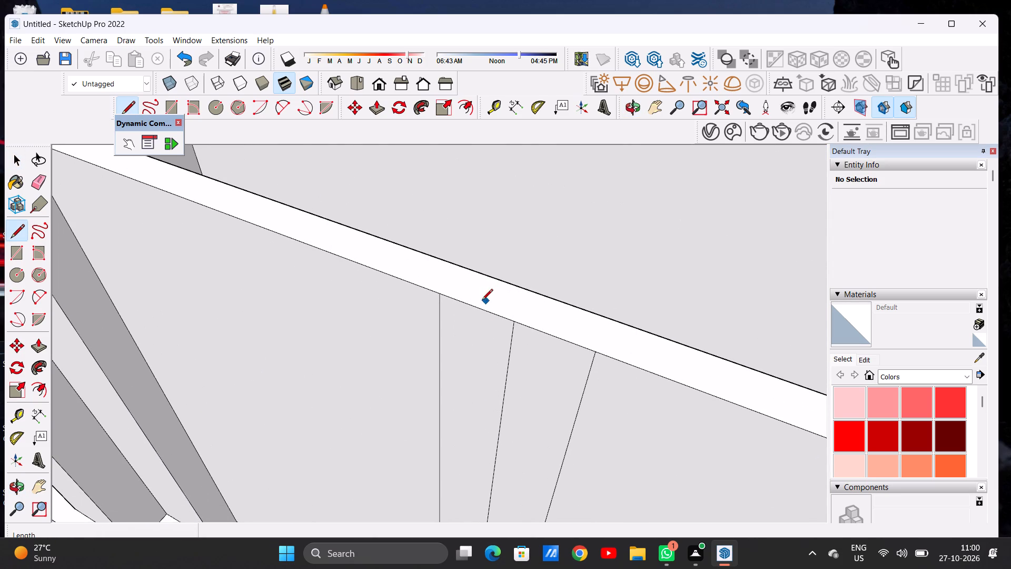
pyautogui.click(438, 297)
pyautogui.click(466, 267)
pyautogui.click(513, 324)
pyautogui.click(533, 292)
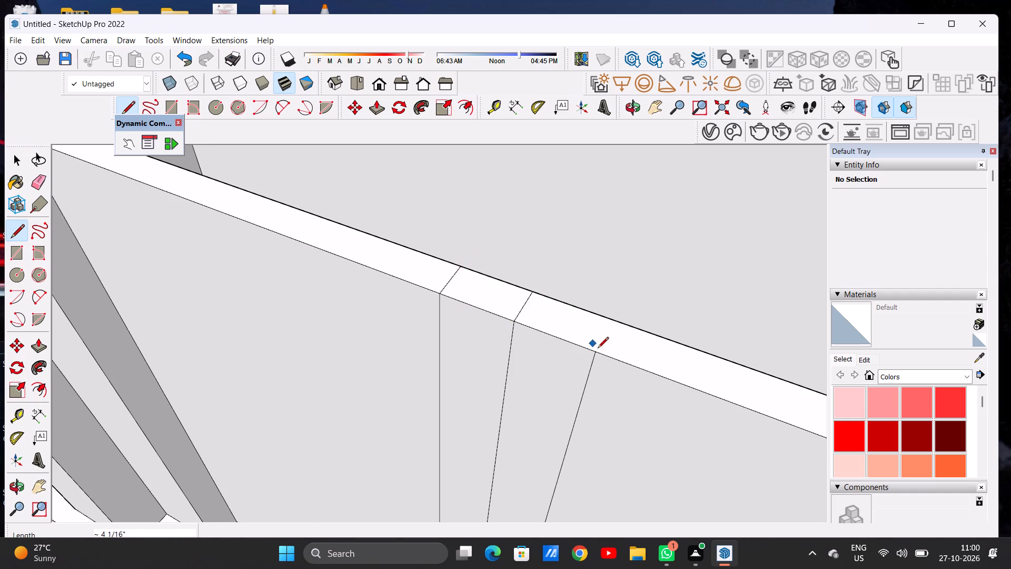
pyautogui.click(594, 352)
pyautogui.click(615, 321)
pyautogui.press('space')
# Move the right-hand vertical division line on the left bay's door about 3 13/16" to the right, along the panel's bottom edge.
pyautogui.scroll(-5, 486, 367)
pyautogui.scroll(1, 492, 370)
pyautogui.scroll(-19, 493, 370)
pyautogui.moveTo(413, 386); pyautogui.dragTo(497, 310, button='middle')
pyautogui.scroll(-7, 503, 331)
pyautogui.moveTo(500, 360); pyautogui.dragTo(517, 303, button='middle')
pyautogui.scroll(-7, 517, 301)
pyautogui.scroll(10, 354, 338)
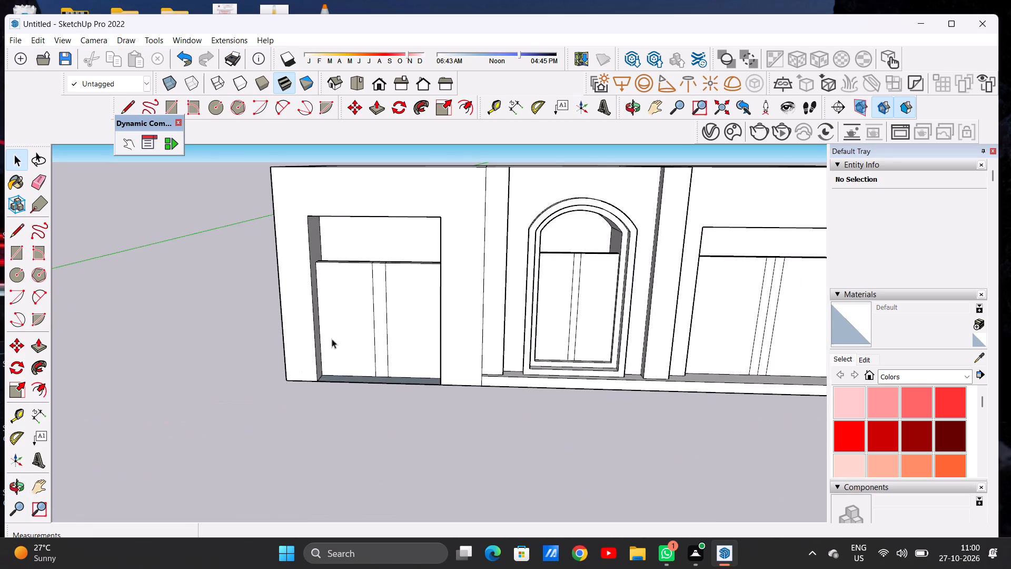
pyautogui.scroll(-7, 328, 342)
pyautogui.moveTo(340, 362); pyautogui.dragTo(347, 301, button='middle')
pyautogui.scroll(6, 326, 337)
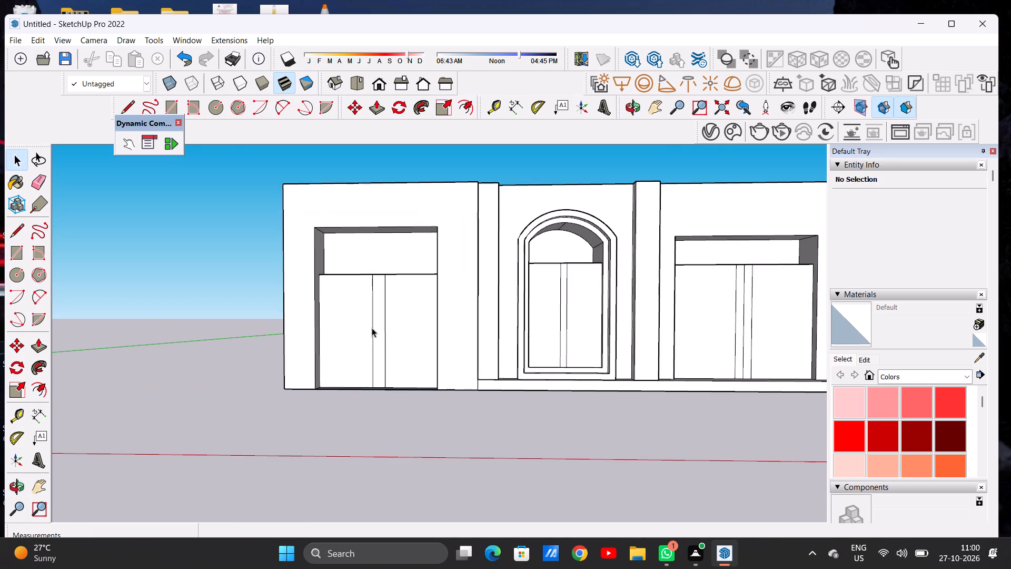
pyautogui.scroll(7, 376, 327)
pyautogui.scroll(-3, 377, 327)
pyautogui.scroll(1, 376, 325)
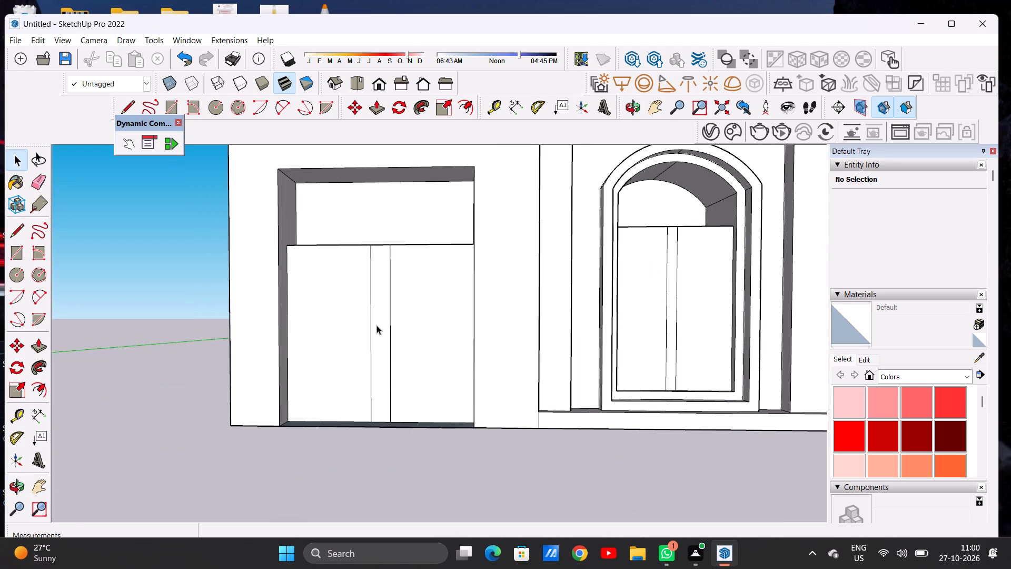
pyautogui.scroll(-3, 384, 299)
pyautogui.scroll(3, 392, 363)
pyautogui.scroll(-1, 392, 366)
pyautogui.scroll(8, 392, 367)
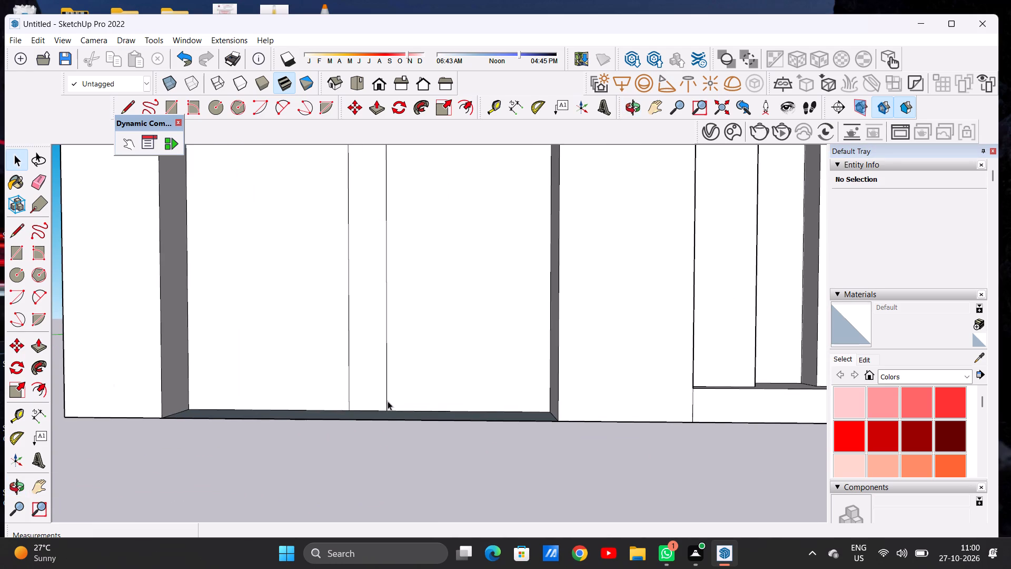
pyautogui.click(386, 403)
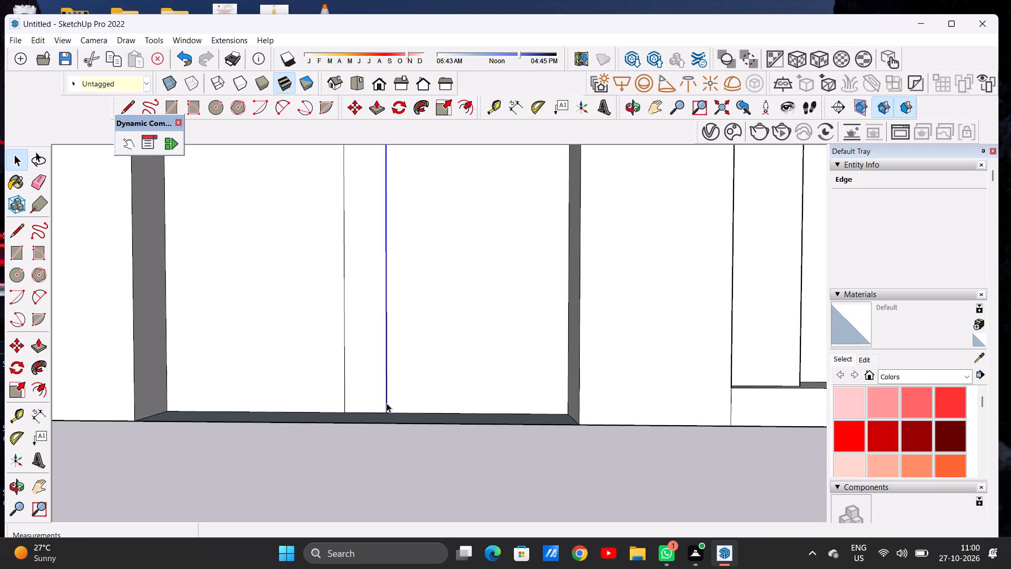
pyautogui.press('m')
pyautogui.click(391, 413)
pyautogui.click(401, 414)
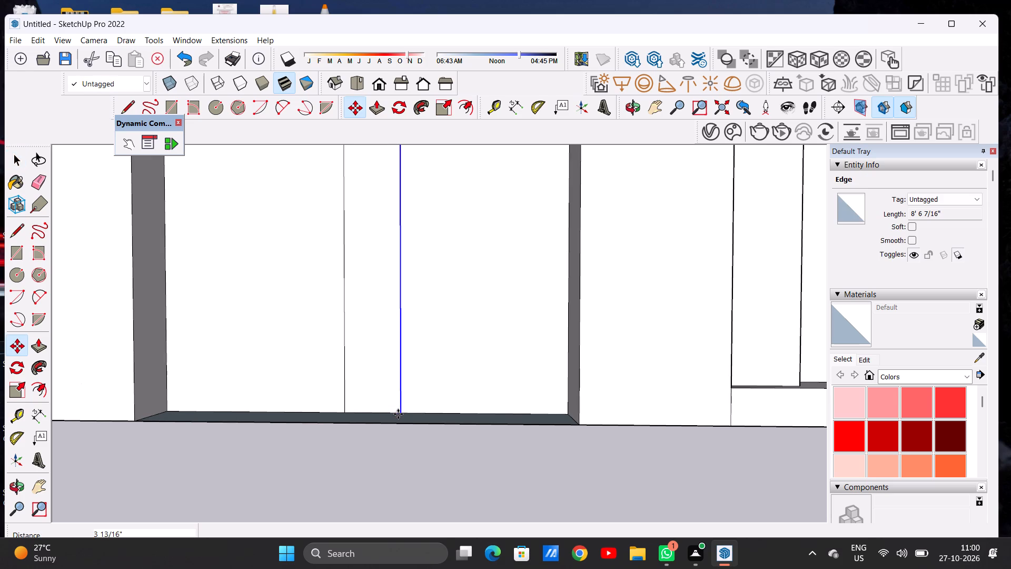
pyautogui.press('space')
# Move the left-hand vertical division line on the left bay's door about 2 11/16" to the left, then clear the selection.
pyautogui.scroll(3, 342, 405)
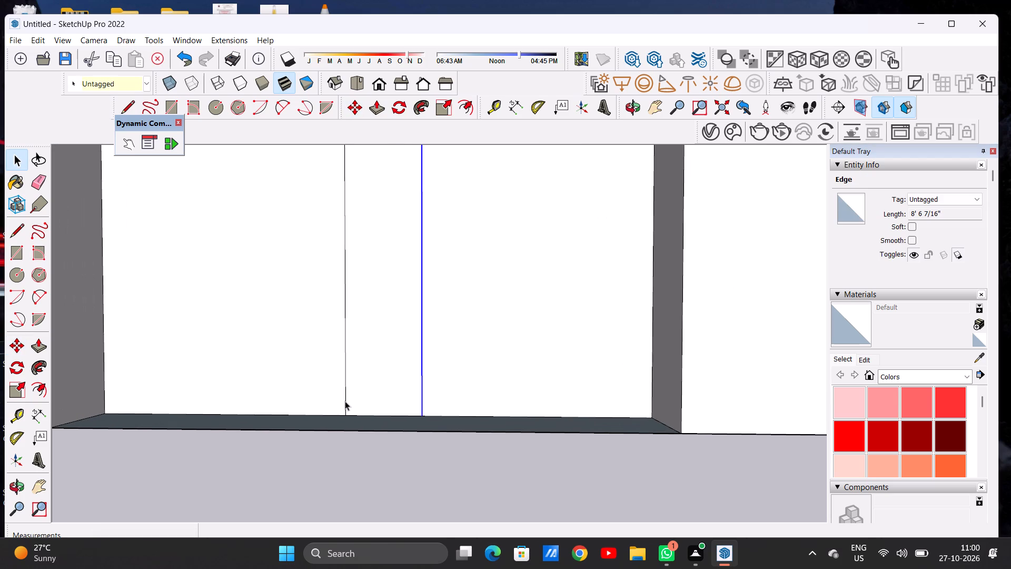
pyautogui.click(345, 401)
pyautogui.press('m')
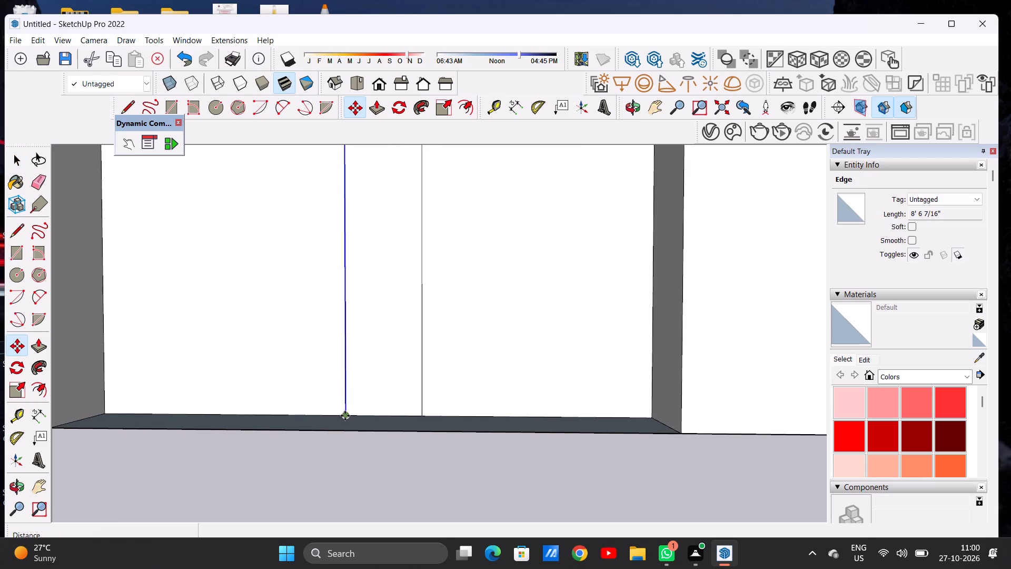
pyautogui.click(345, 416)
pyautogui.click(332, 414)
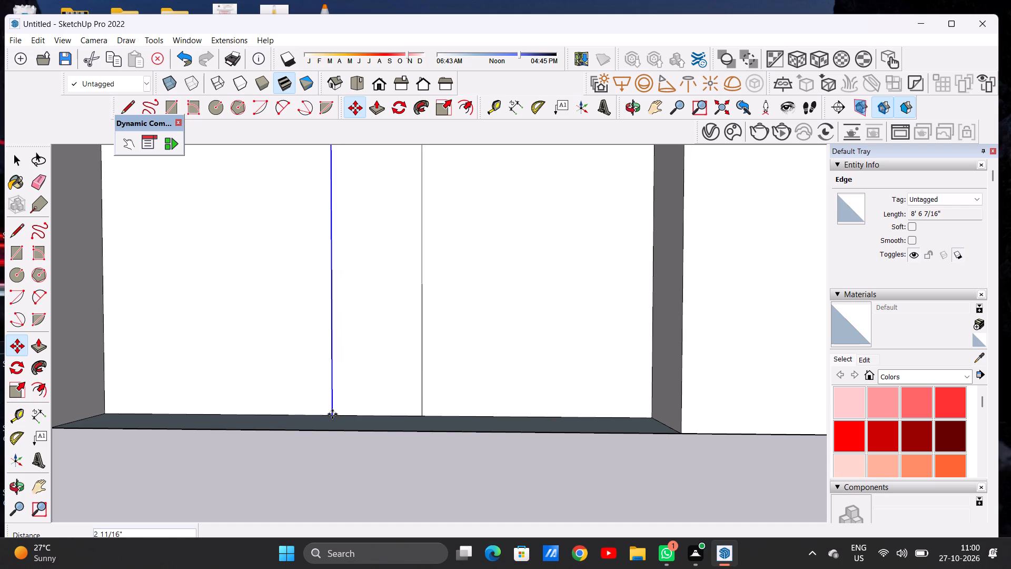
pyautogui.press('space')
pyautogui.scroll(-20, 352, 437)
pyautogui.scroll(-1, 352, 437)
pyautogui.click(331, 462)
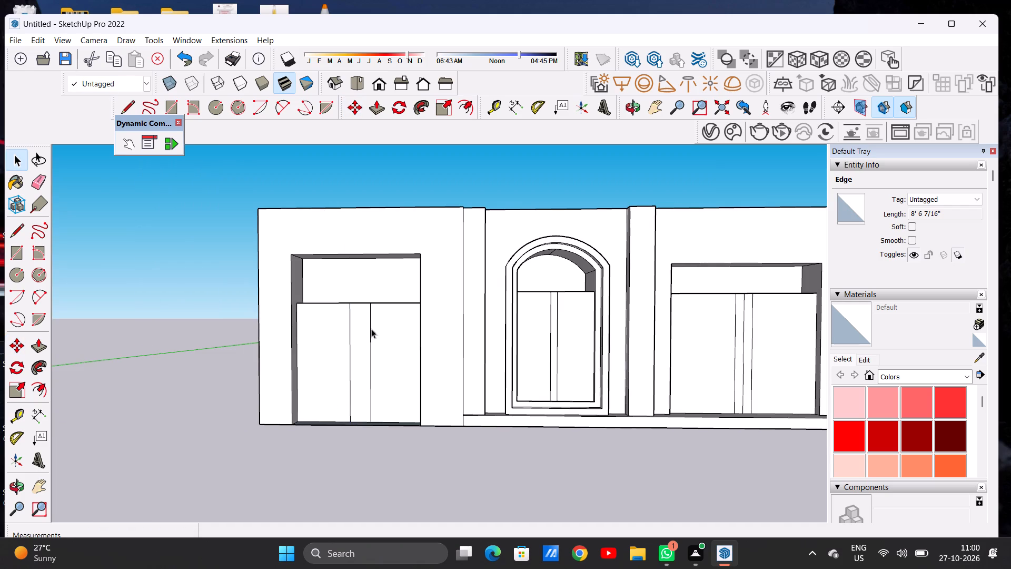
# Draw a full-height vertical line about 8' 6 7/16" long midway between the two division lines on the left bay's door panel.
pyautogui.moveTo(371, 329); pyautogui.dragTo(366, 427, button='middle')
pyautogui.scroll(6, 361, 321)
pyautogui.press('l')
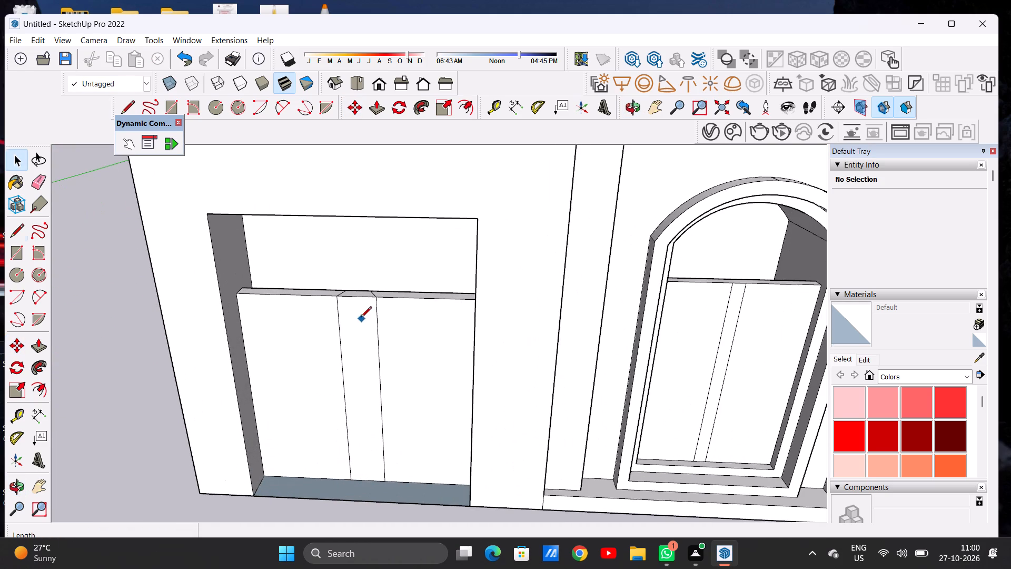
pyautogui.scroll(5, 357, 303)
pyautogui.click(355, 295)
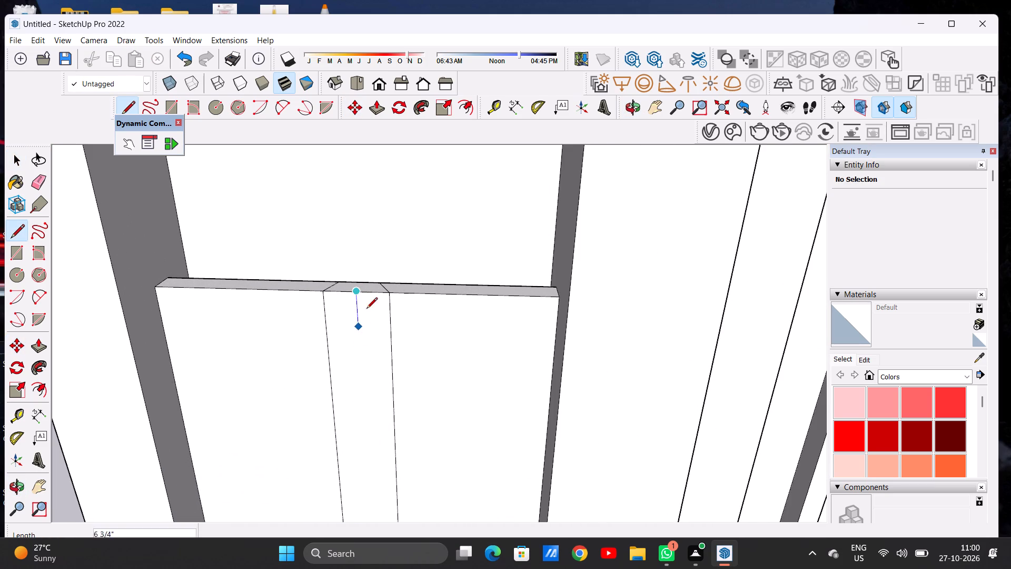
pyautogui.scroll(-13, 366, 309)
pyautogui.scroll(10, 361, 380)
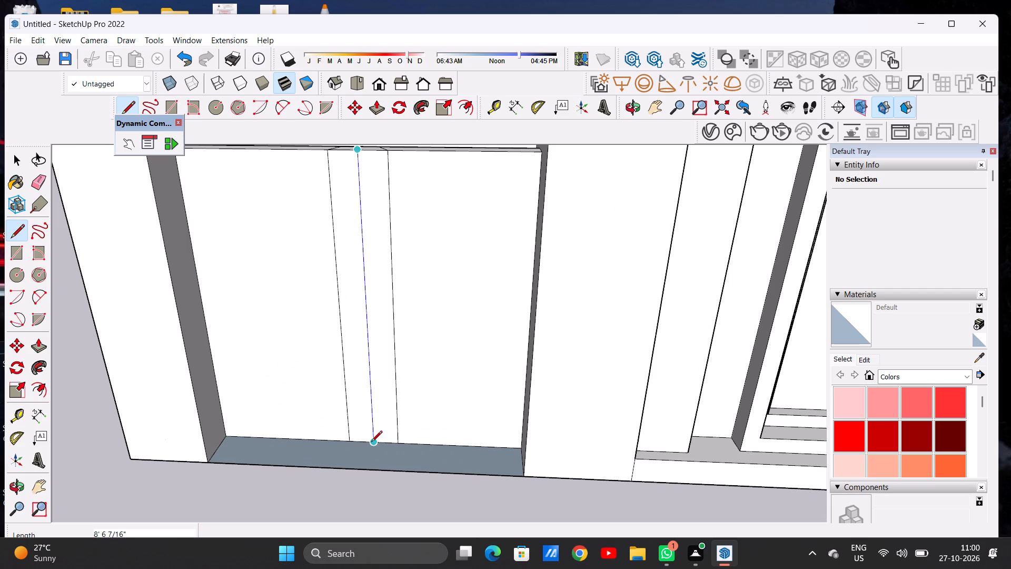
pyautogui.click(371, 443)
pyautogui.scroll(-4, 347, 415)
pyautogui.scroll(1, 350, 418)
pyautogui.scroll(-1, 352, 420)
pyautogui.moveTo(398, 325); pyautogui.dragTo(343, 396, button='middle')
pyautogui.scroll(7, 353, 227)
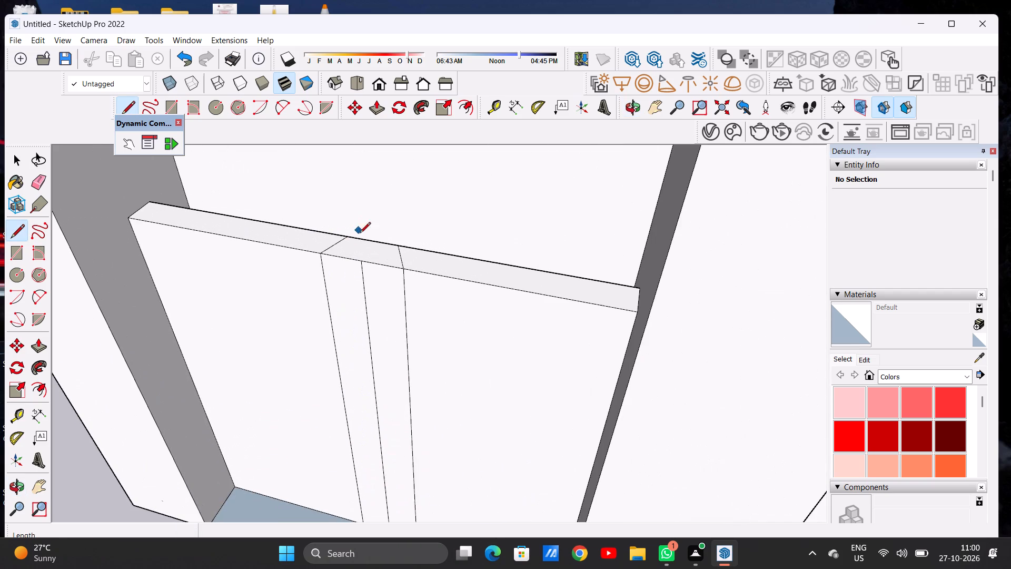
# Erase the two slanted lines crossing the top face of the left bay's door panel.
pyautogui.press('space')
pyautogui.moveTo(409, 279); pyautogui.dragTo(366, 315, button='middle')
pyautogui.middleClick(366, 315)
pyautogui.scroll(5, 379, 259)
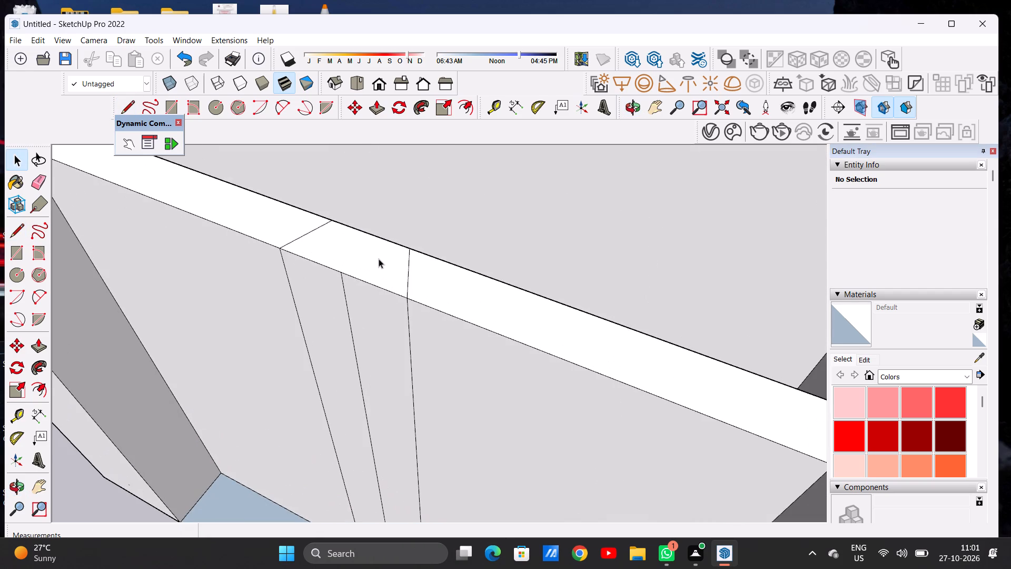
pyautogui.press('e')
pyautogui.scroll(4, 379, 259)
pyautogui.click(423, 271)
pyautogui.moveTo(269, 224); pyautogui.dragTo(272, 229)
pyautogui.press('space')
pyautogui.scroll(-14, 340, 234)
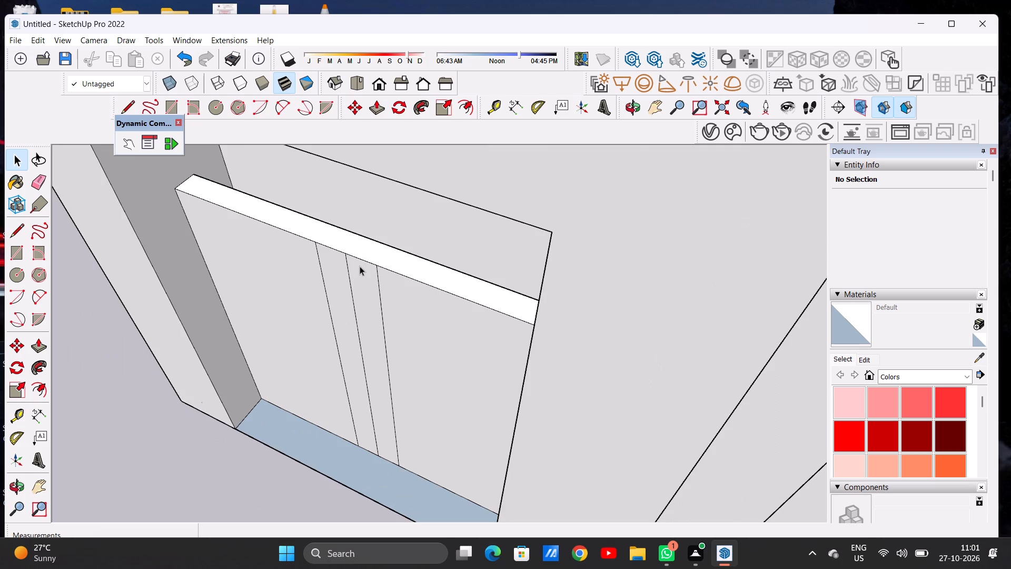
# Continue the left door's three division lines straight across the panel's top face with lines about 7 5/16" long.
pyautogui.press('l')
pyautogui.scroll(6, 332, 247)
pyautogui.click(315, 239)
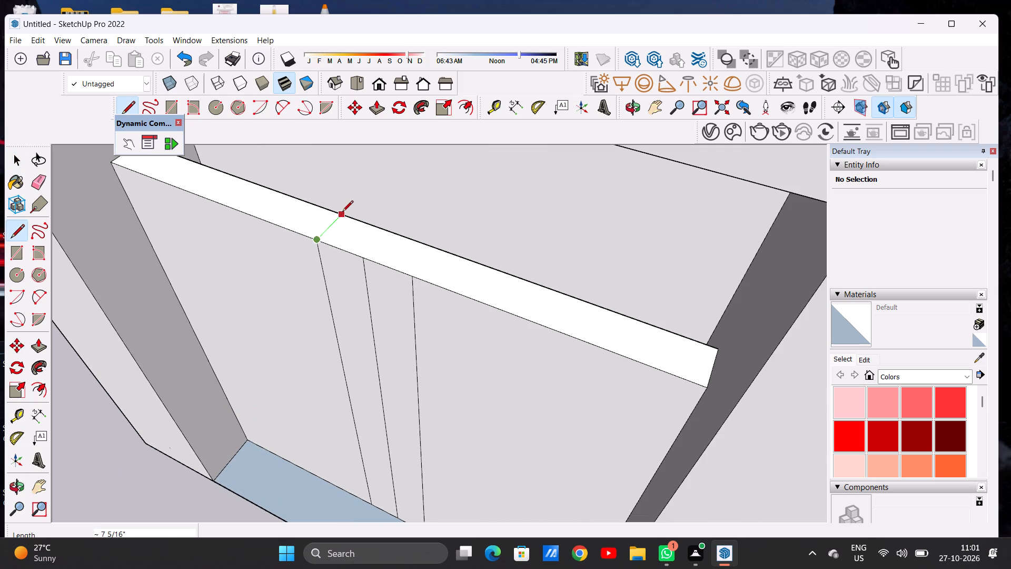
pyautogui.click(343, 212)
pyautogui.click(365, 258)
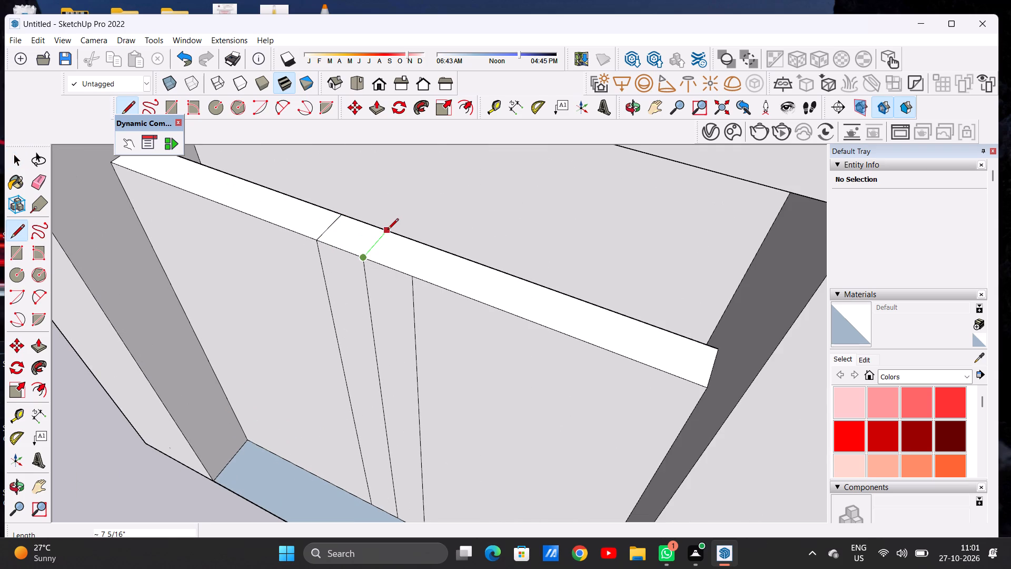
pyautogui.click(388, 230)
pyautogui.click(413, 274)
pyautogui.click(431, 248)
pyautogui.press('space')
# Examine the whole facade and the roof from the front and from above.
pyautogui.scroll(-5, 409, 313)
pyautogui.scroll(1, 410, 315)
pyautogui.scroll(-1, 410, 315)
pyautogui.scroll(1, 410, 315)
pyautogui.scroll(-14, 410, 315)
pyautogui.moveTo(371, 331); pyautogui.dragTo(473, 222, button='middle')
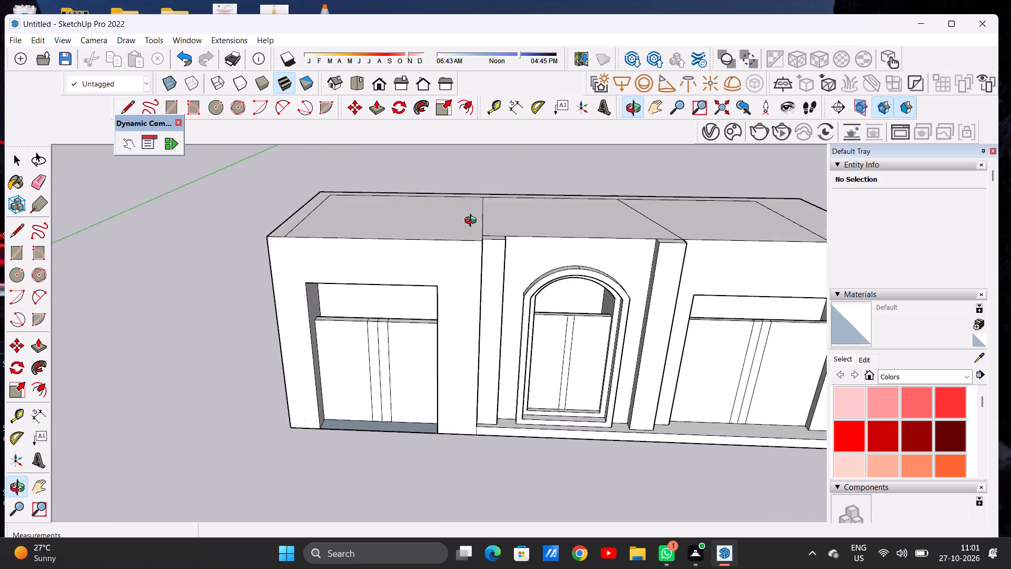
pyautogui.moveTo(473, 222); pyautogui.dragTo(474, 220, button='middle')
pyautogui.scroll(-5, 427, 302)
pyautogui.moveTo(477, 366); pyautogui.dragTo(484, 291, button='middle')
pyautogui.scroll(2, 618, 321)
pyautogui.scroll(-1, 618, 321)
pyautogui.scroll(4, 618, 321)
pyautogui.moveTo(550, 319); pyautogui.dragTo(481, 333, button='middle')
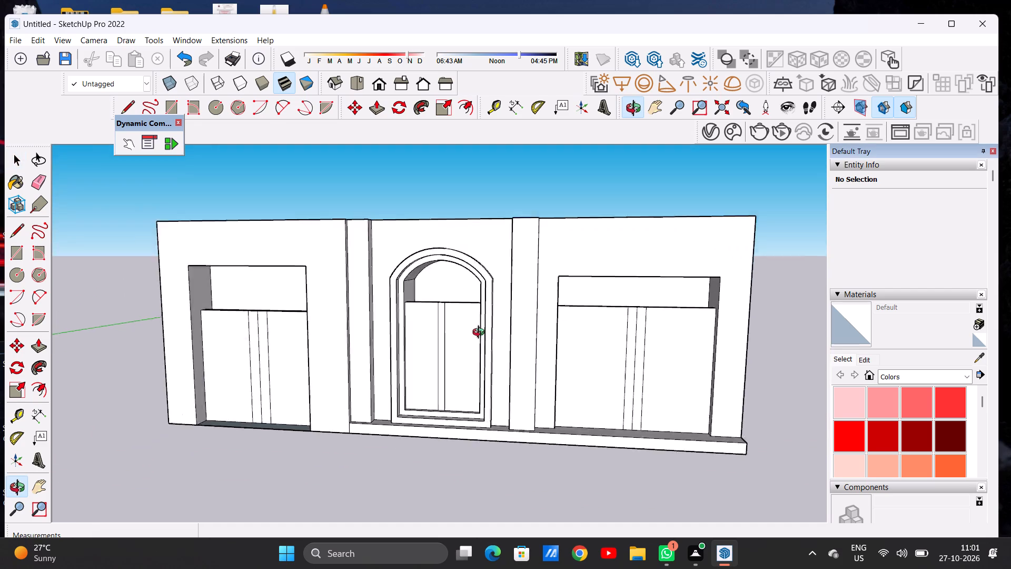
pyautogui.moveTo(481, 333); pyautogui.dragTo(541, 320, button='middle')
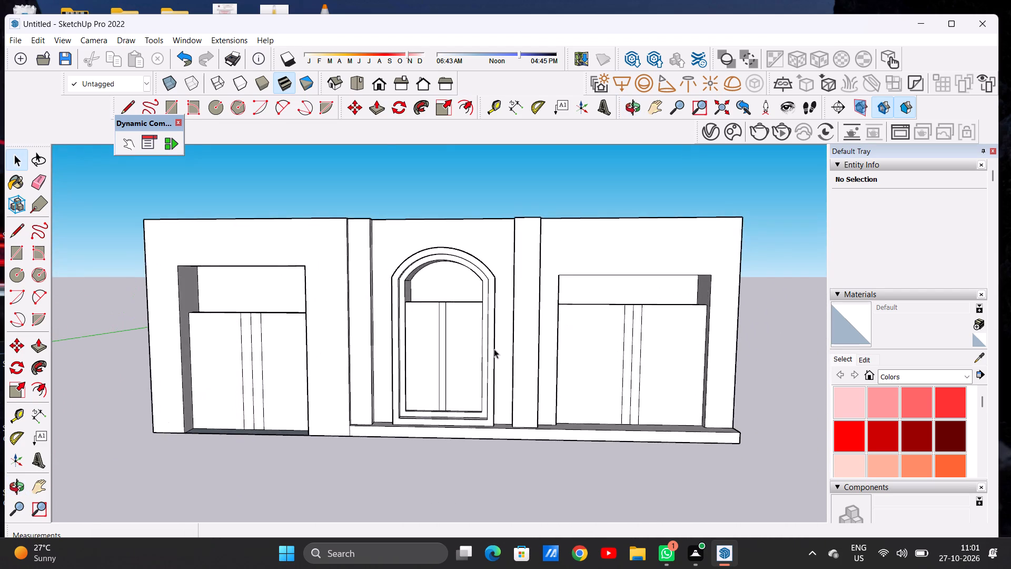
pyautogui.scroll(-5, 486, 354)
pyautogui.scroll(7, 417, 406)
pyautogui.moveTo(384, 321); pyautogui.dragTo(387, 456, button='middle')
pyautogui.scroll(2, 387, 456)
pyautogui.scroll(-13, 399, 388)
pyautogui.moveTo(418, 414); pyautogui.dragTo(422, 271, button='middle')
pyautogui.scroll(6, 450, 282)
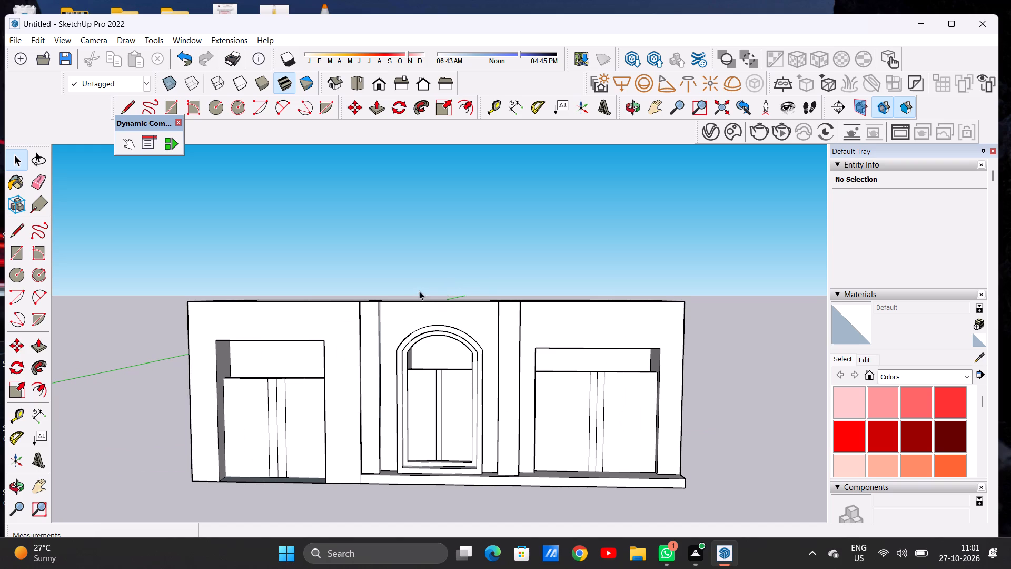
pyautogui.scroll(-6, 419, 291)
pyautogui.moveTo(452, 289); pyautogui.dragTo(456, 378, button='middle')
pyautogui.moveTo(475, 277); pyautogui.dragTo(469, 436, button='middle')
pyautogui.scroll(5, 490, 322)
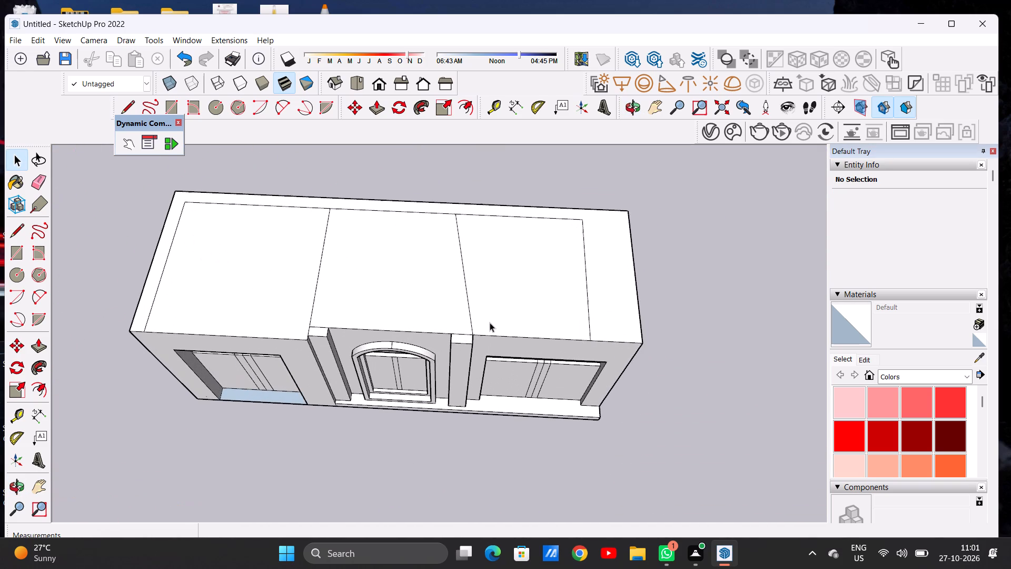
# Erase the roof division line between the middle and right bays.
pyautogui.scroll(2, 490, 322)
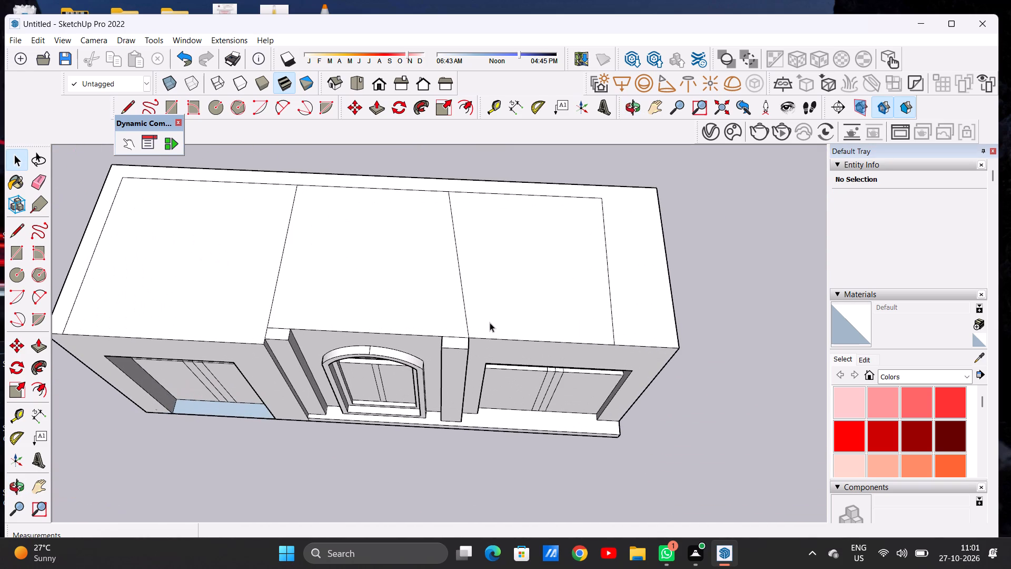
pyautogui.press('e')
pyautogui.moveTo(461, 286); pyautogui.dragTo(466, 290)
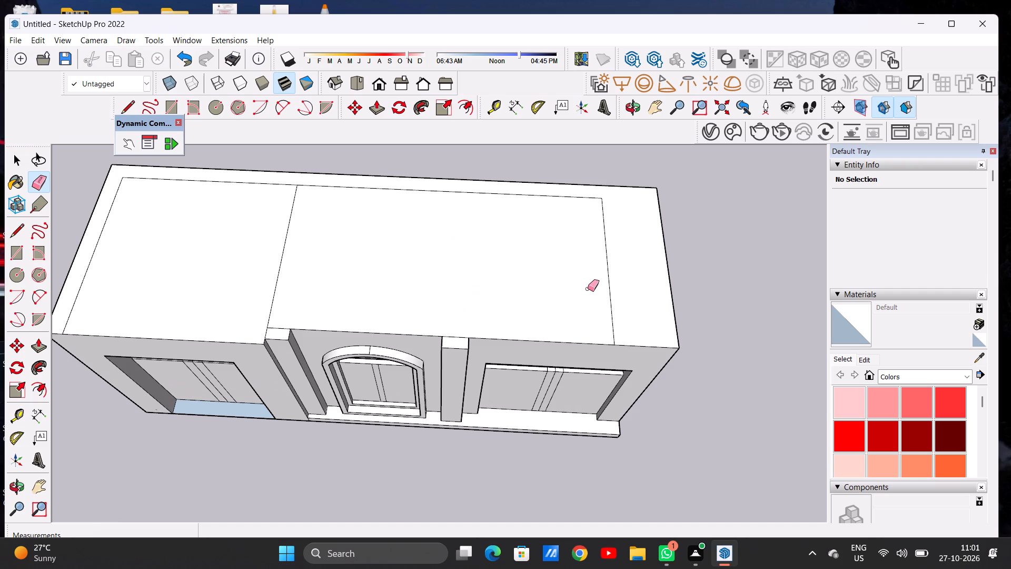
pyautogui.press('space')
# Draw a roof line from the right pilaster's back corner to the inner rear line, dividing the middle and right bays.
pyautogui.scroll(-8, 569, 283)
pyautogui.moveTo(588, 293); pyautogui.dragTo(257, 308, button='middle')
pyautogui.scroll(7, 464, 369)
pyautogui.moveTo(413, 374); pyautogui.dragTo(627, 260, button='middle')
pyautogui.scroll(-2, 475, 296)
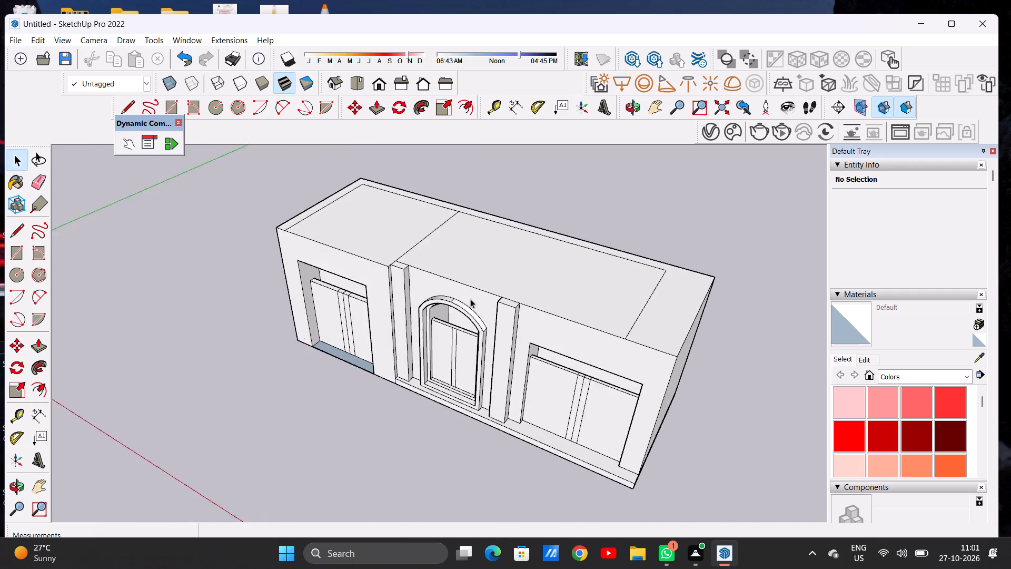
pyautogui.scroll(-2, 470, 299)
pyautogui.scroll(5, 553, 287)
pyautogui.moveTo(547, 295); pyautogui.dragTo(493, 331, button='middle')
pyautogui.middleClick(493, 331)
pyautogui.press('l')
pyautogui.scroll(3, 481, 331)
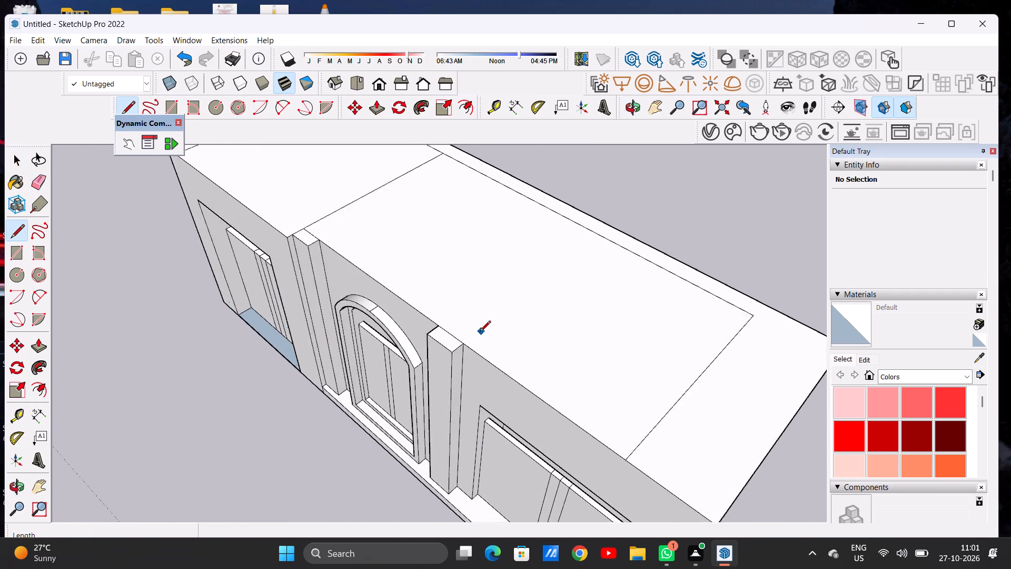
pyautogui.scroll(3, 480, 332)
pyautogui.click(455, 352)
pyautogui.scroll(-6, 529, 303)
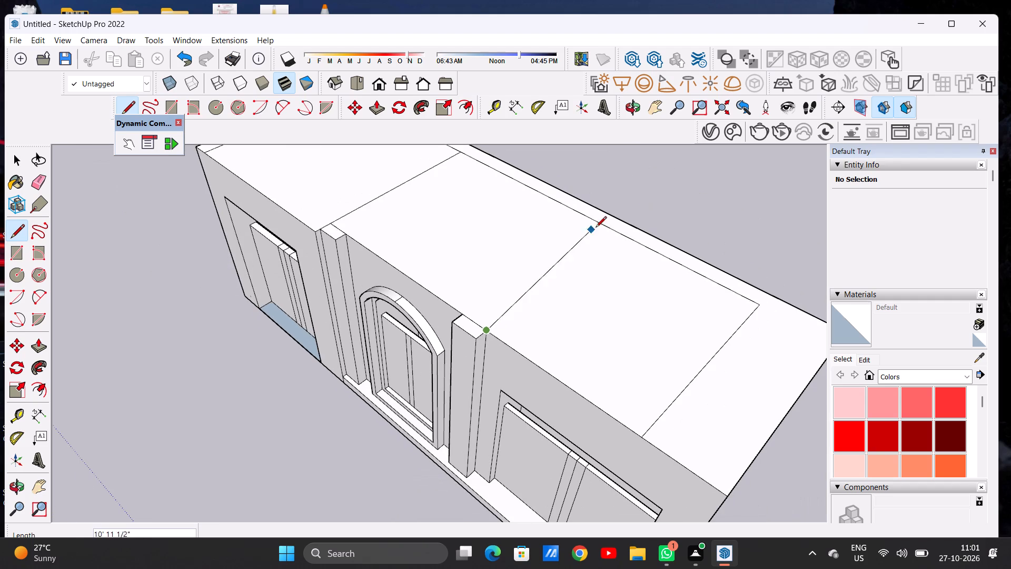
pyautogui.click(615, 229)
pyautogui.press('space')
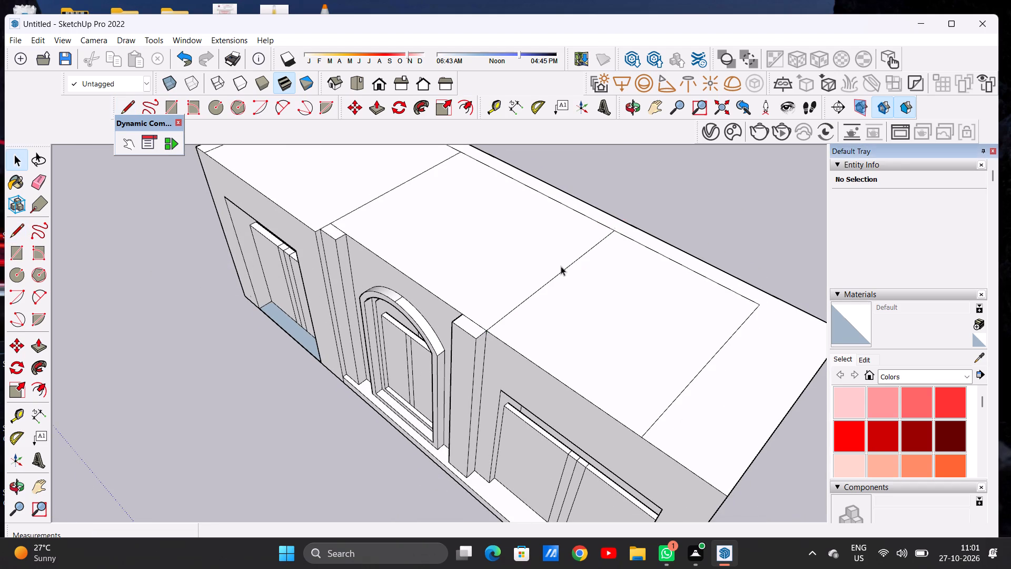
# Examine the roof's division lines and the facade from several angles.
pyautogui.scroll(-10, 562, 267)
pyautogui.moveTo(450, 293); pyautogui.dragTo(615, 249, button='middle')
pyautogui.scroll(5, 520, 238)
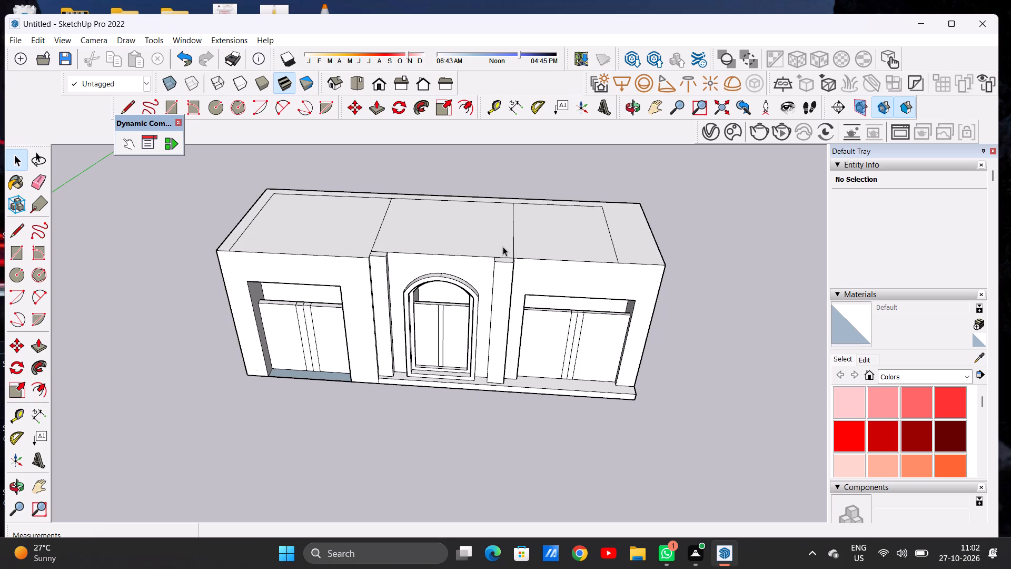
pyautogui.scroll(-17, 503, 247)
pyautogui.scroll(1, 453, 293)
pyautogui.scroll(-12, 476, 298)
pyautogui.scroll(3, 473, 318)
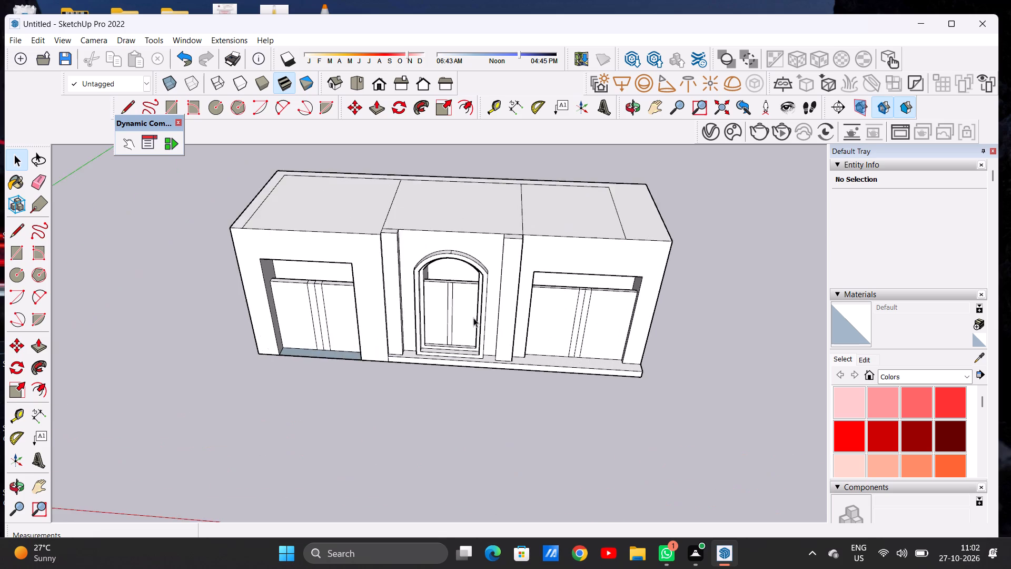
pyautogui.scroll(3, 473, 318)
pyautogui.moveTo(480, 325); pyautogui.dragTo(497, 207, button='middle')
pyautogui.scroll(-5, 447, 286)
pyautogui.moveTo(483, 217); pyautogui.dragTo(483, 270, button='middle')
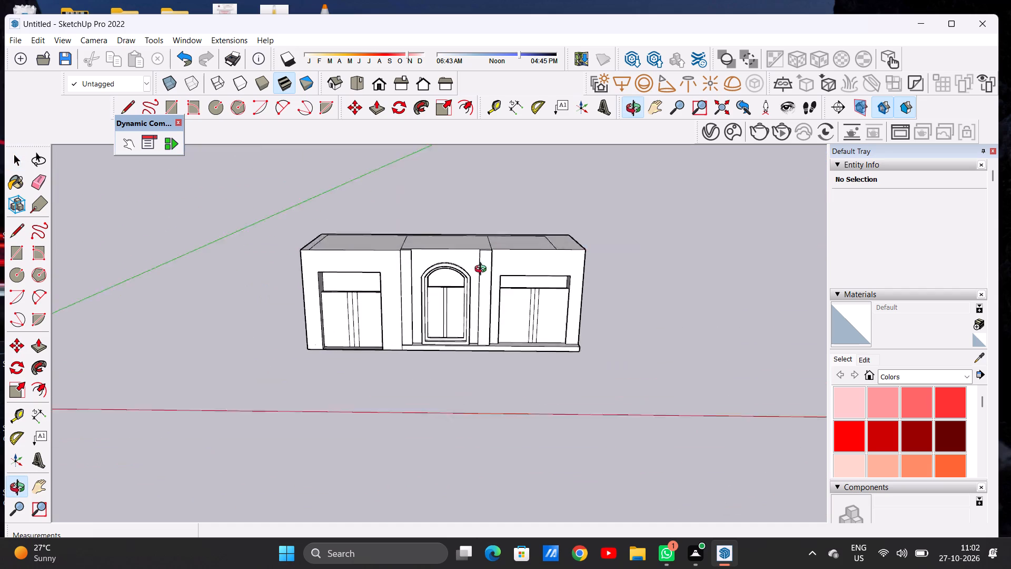
pyautogui.moveTo(483, 270); pyautogui.dragTo(482, 362, button='middle')
pyautogui.scroll(6, 569, 236)
pyautogui.moveTo(560, 237); pyautogui.dragTo(558, 267, button='middle')
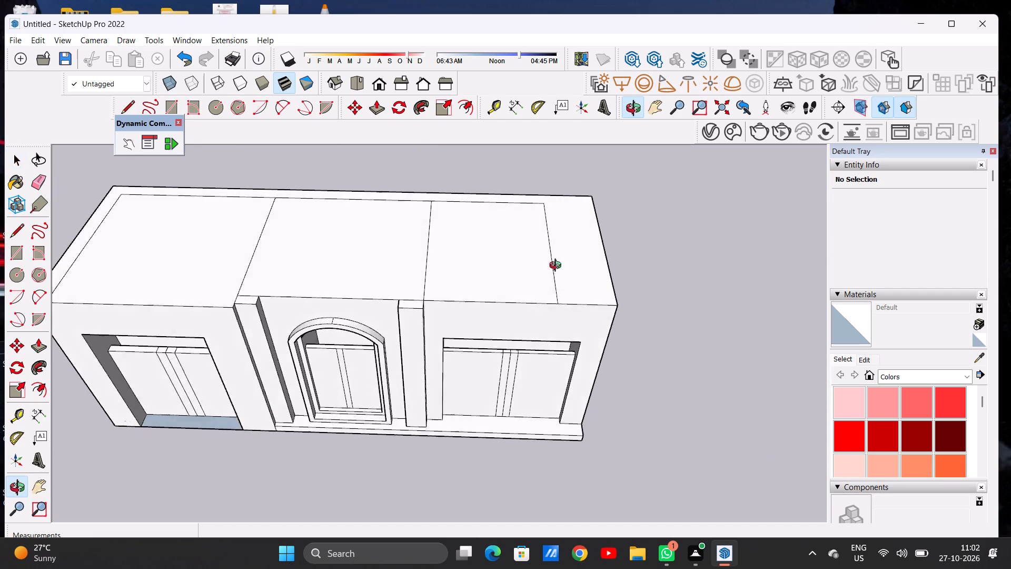
pyautogui.moveTo(558, 267); pyautogui.dragTo(557, 295, button='middle')
pyautogui.moveTo(557, 295); pyautogui.dragTo(563, 254, button='middle')
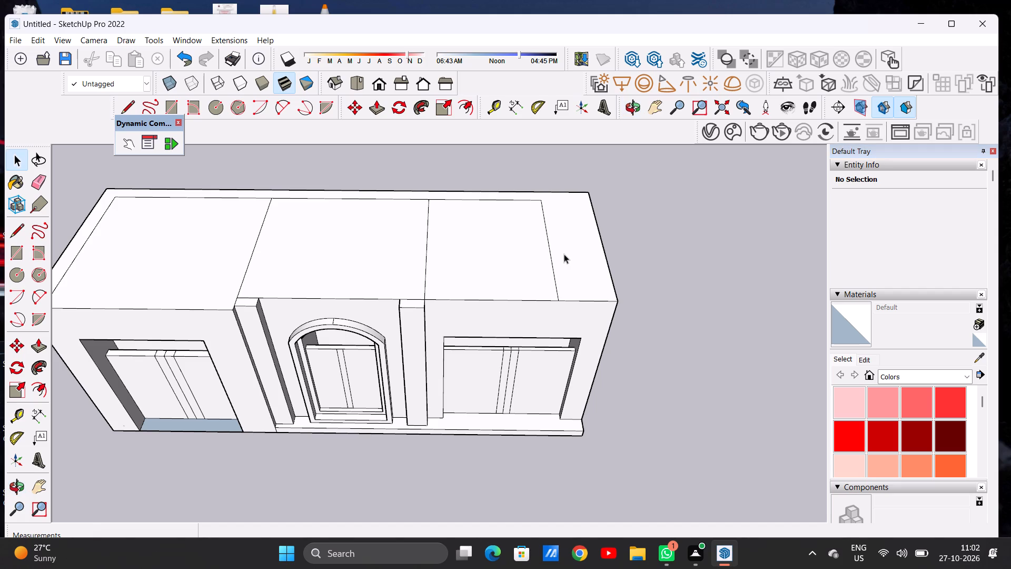
pyautogui.scroll(-6, 552, 248)
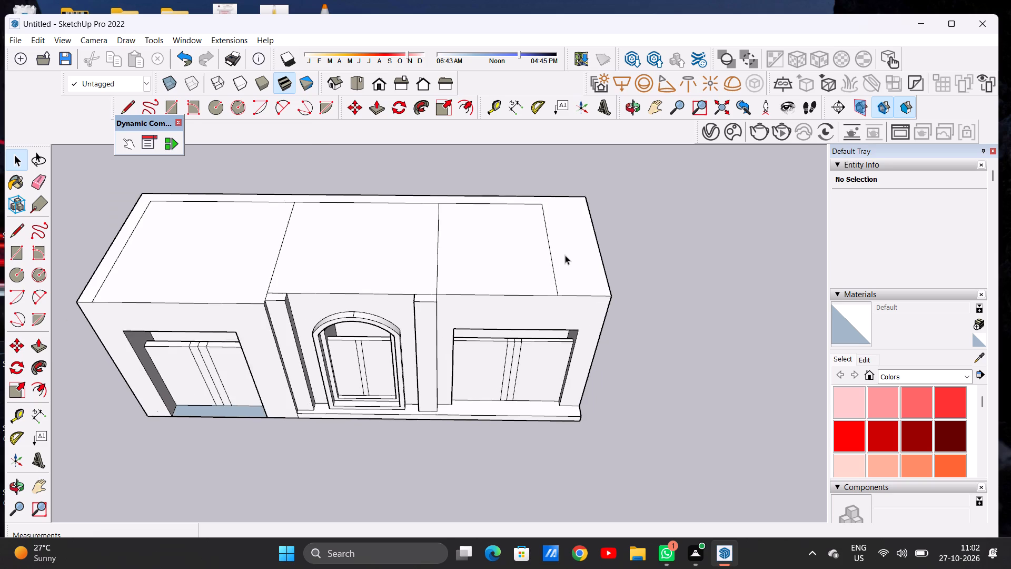
pyautogui.scroll(-6, 565, 257)
pyautogui.scroll(3, 542, 249)
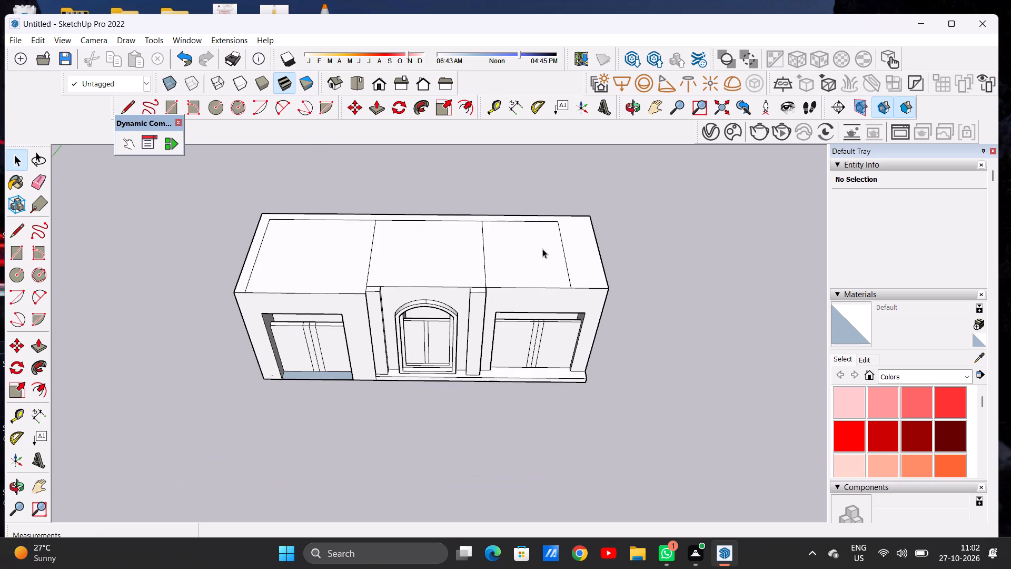
pyautogui.scroll(-4, 542, 249)
pyautogui.moveTo(547, 276); pyautogui.dragTo(548, 247, button='middle')
pyautogui.scroll(6, 560, 251)
pyautogui.moveTo(554, 231); pyautogui.dragTo(553, 317, button='middle')
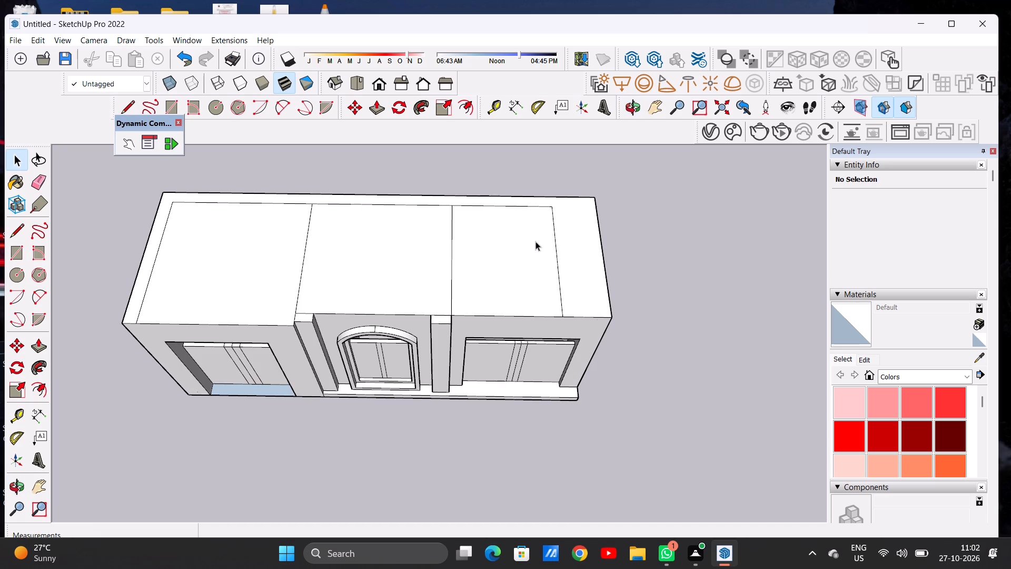
pyautogui.scroll(-5, 531, 237)
pyautogui.moveTo(551, 231); pyautogui.dragTo(556, 277, button='middle')
pyautogui.scroll(3, 569, 254)
pyautogui.scroll(-2, 526, 238)
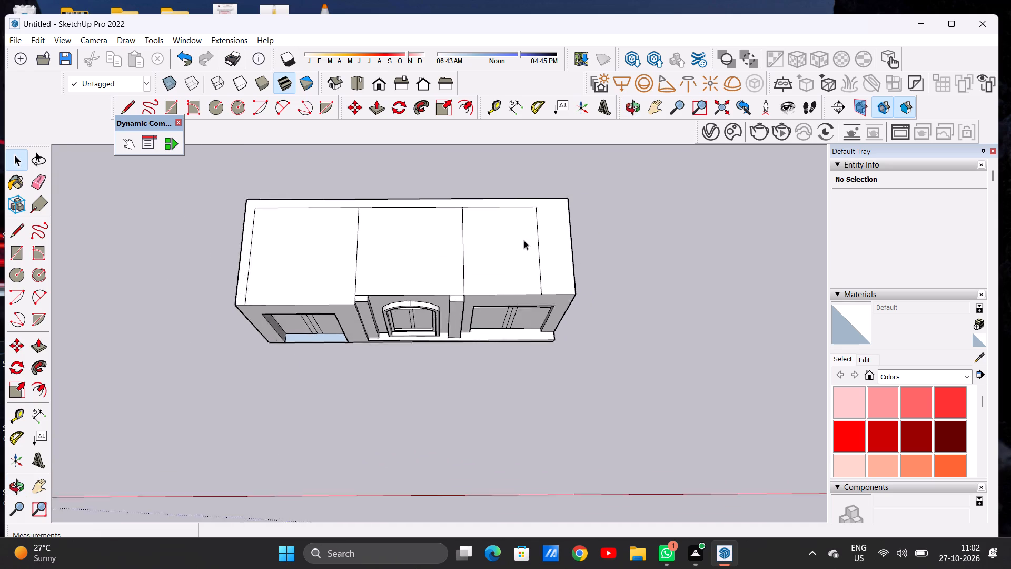
pyautogui.scroll(-2, 524, 240)
pyautogui.scroll(3, 560, 244)
# Start the Line tool for drawing at the right end of the roof.
pyautogui.press('e')
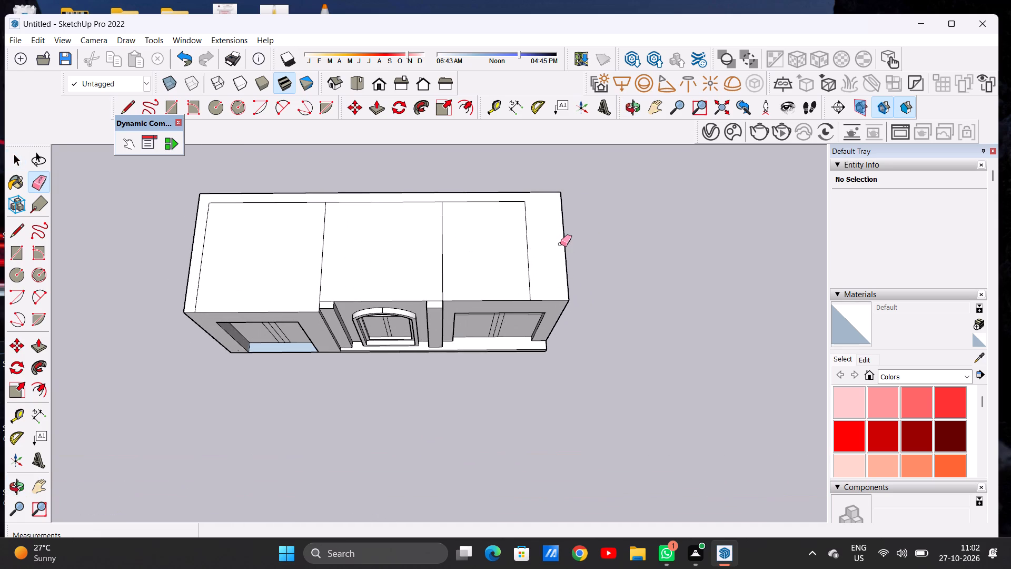
pyautogui.press('space')
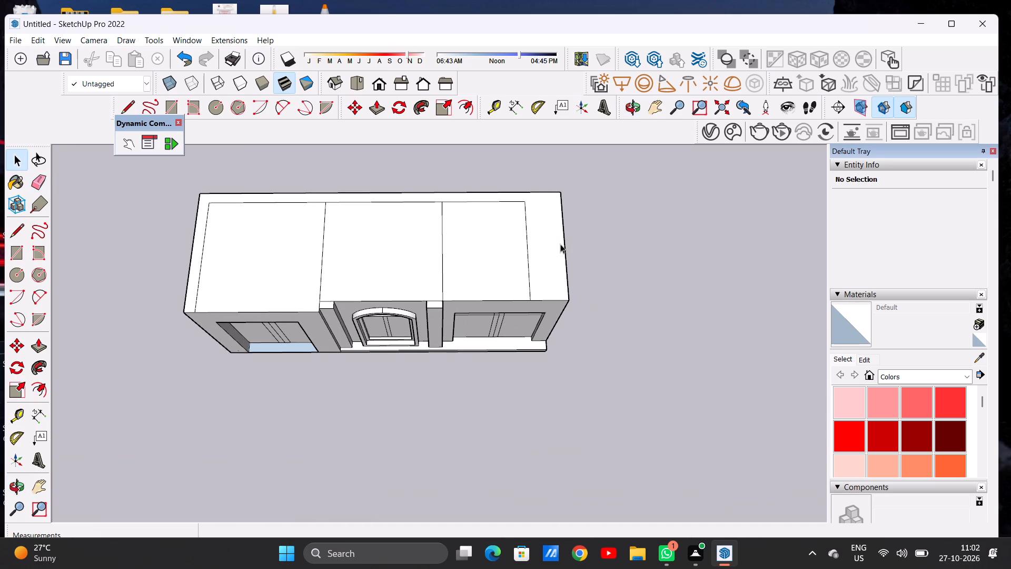
pyautogui.press('l')
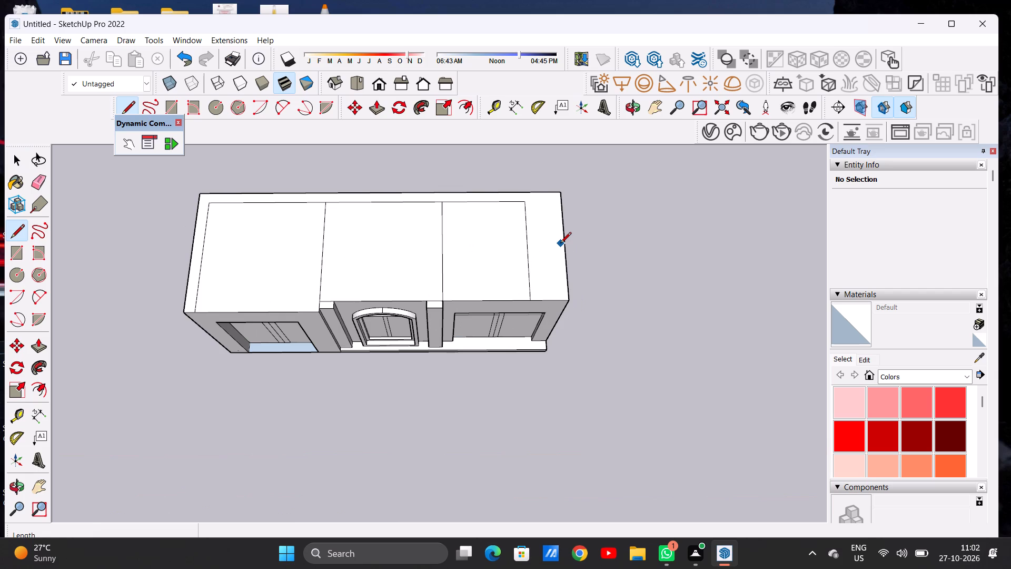
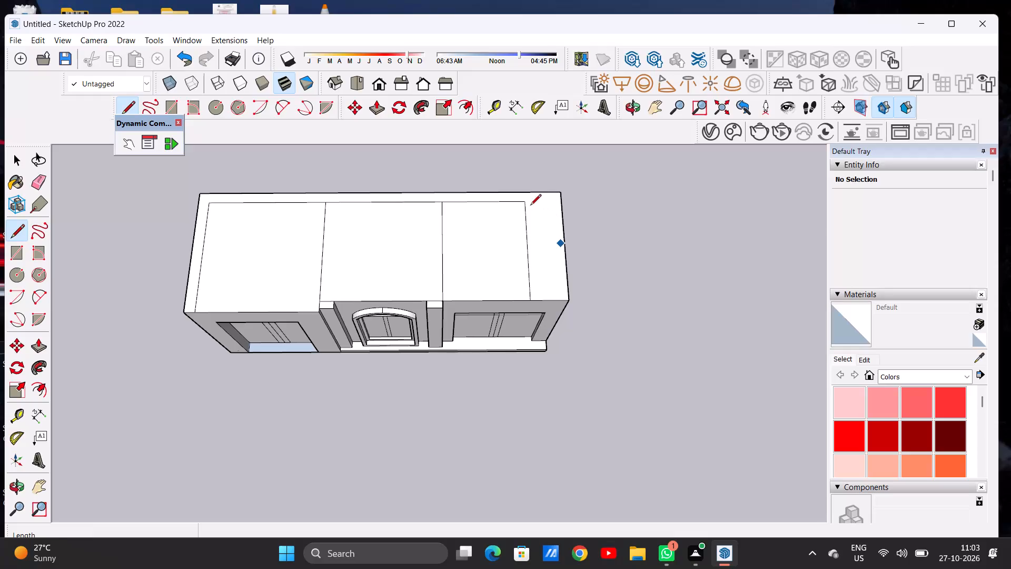
# Extend the roof's inner rear line about 2' 10" toward the right edge and draw a side line about 11' 11" to the front edge.
pyautogui.click(519, 199)
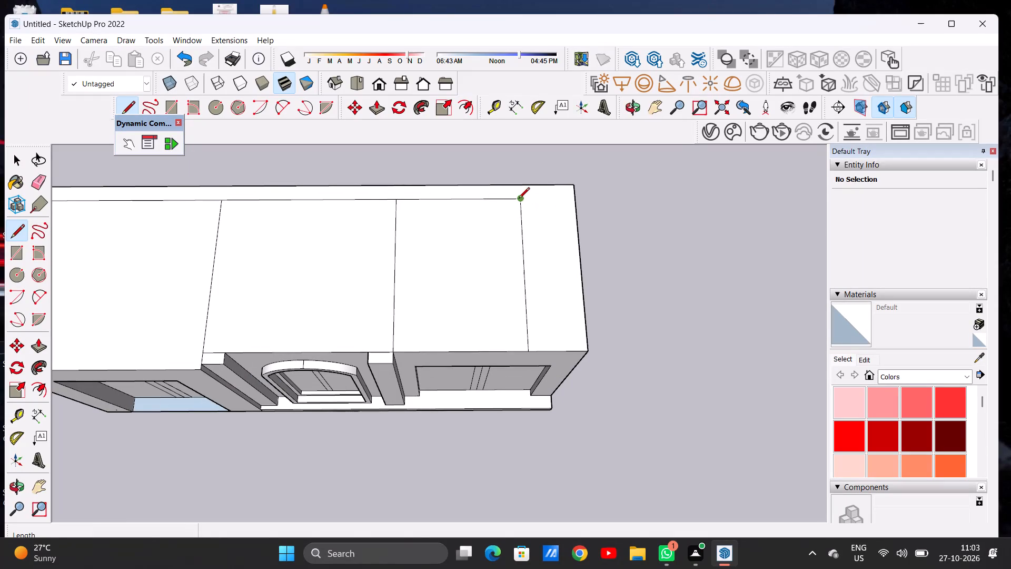
pyautogui.click(558, 200)
pyautogui.click(569, 350)
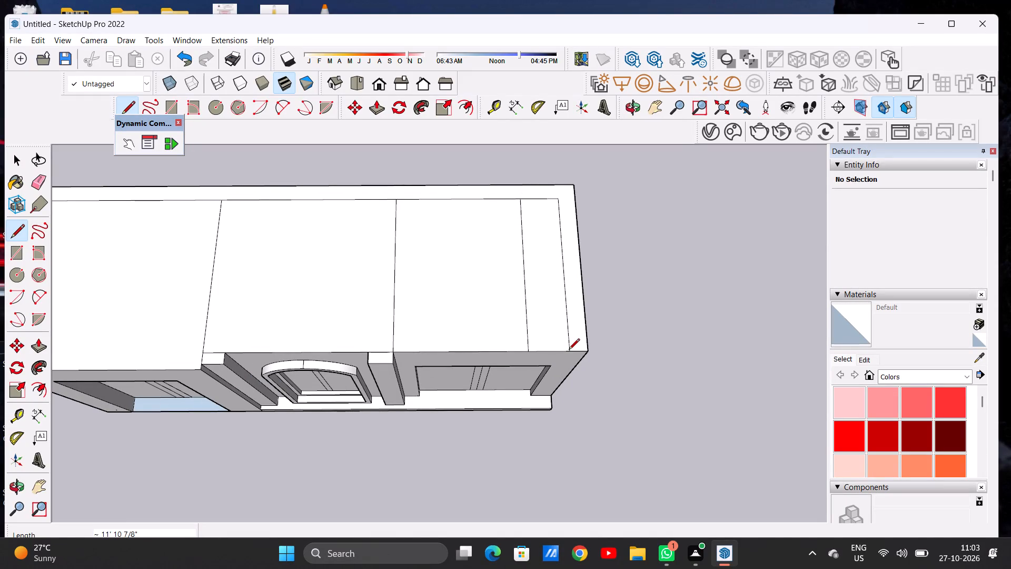
pyautogui.press('space')
# Erase the old inner side line and the leftover edge inside the right bay of the roof.
pyautogui.press('e')
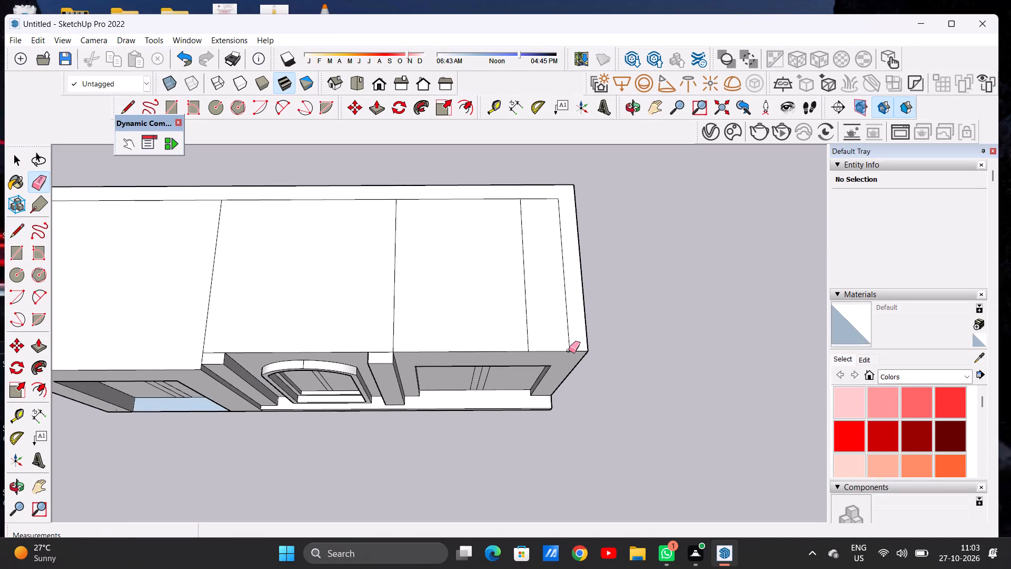
pyautogui.scroll(4, 521, 339)
pyautogui.moveTo(540, 289); pyautogui.dragTo(526, 293)
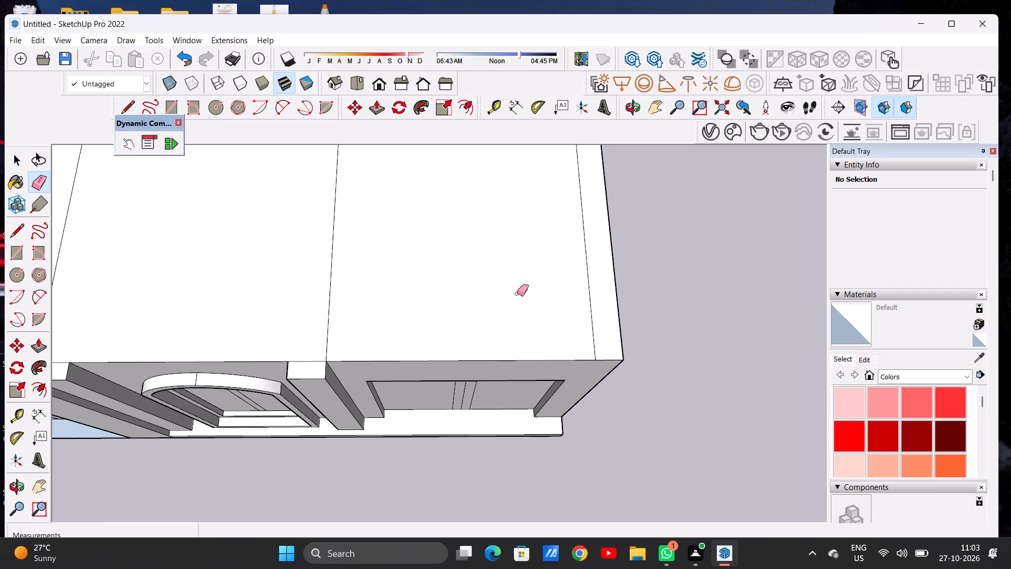
pyautogui.press('space')
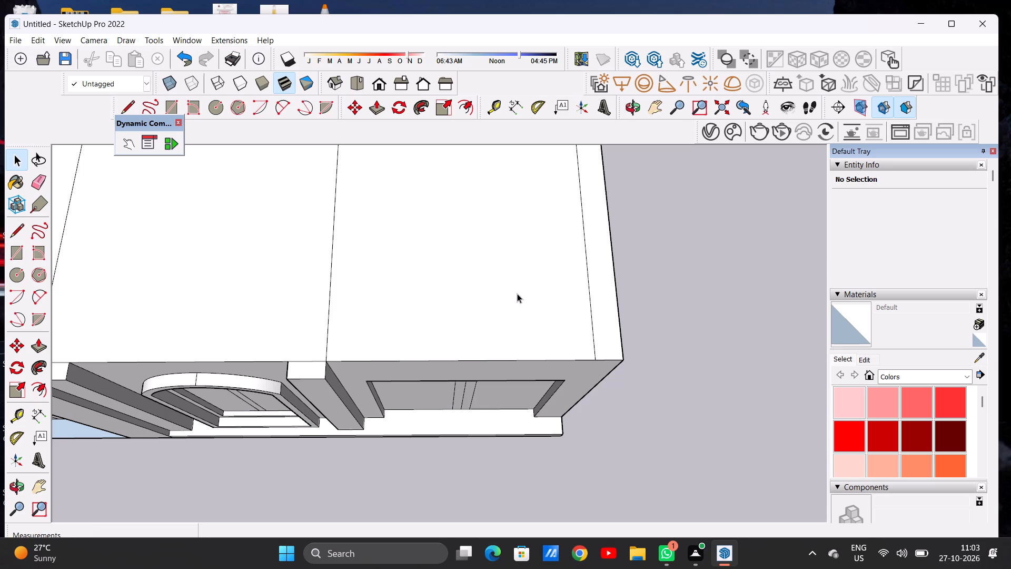
# Examine the roof's inner outline and the front facade from several angles.
pyautogui.scroll(-16, 457, 316)
pyautogui.scroll(1, 538, 312)
pyautogui.scroll(-20, 539, 313)
pyautogui.scroll(-5, 539, 313)
pyautogui.moveTo(551, 348); pyautogui.dragTo(547, 278, button='middle')
pyautogui.middleClick(547, 278)
pyautogui.scroll(7, 583, 325)
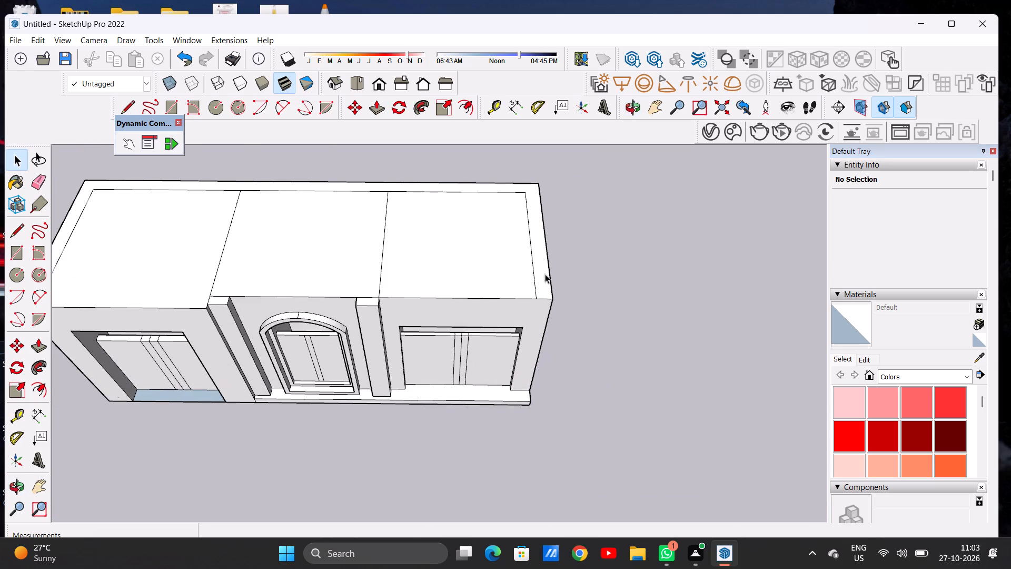
pyautogui.scroll(-4, 609, 311)
pyautogui.moveTo(510, 337); pyautogui.dragTo(512, 260, button='middle')
pyautogui.scroll(-6, 525, 291)
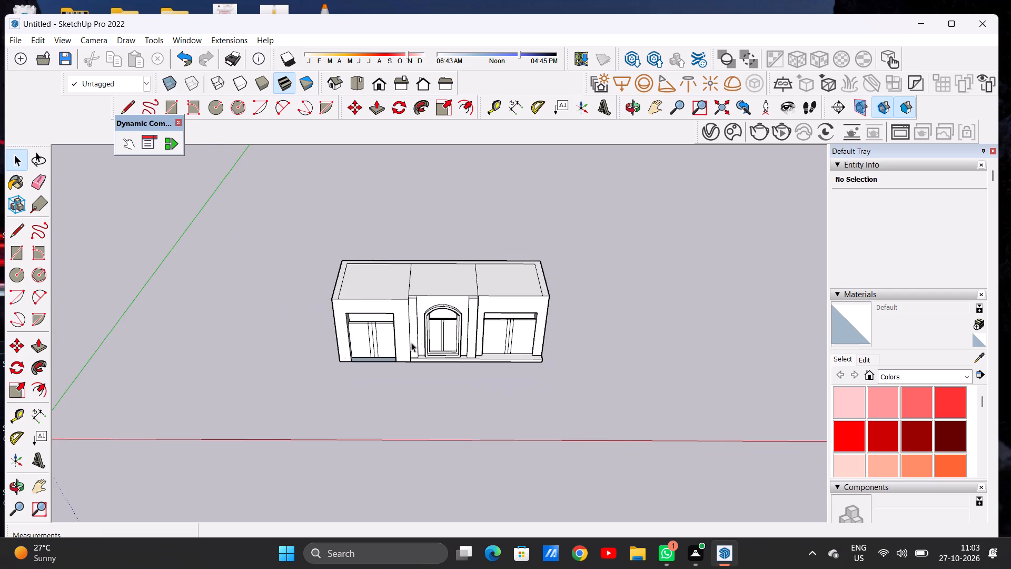
pyautogui.moveTo(410, 342); pyautogui.dragTo(413, 282, button='middle')
pyautogui.scroll(8, 403, 280)
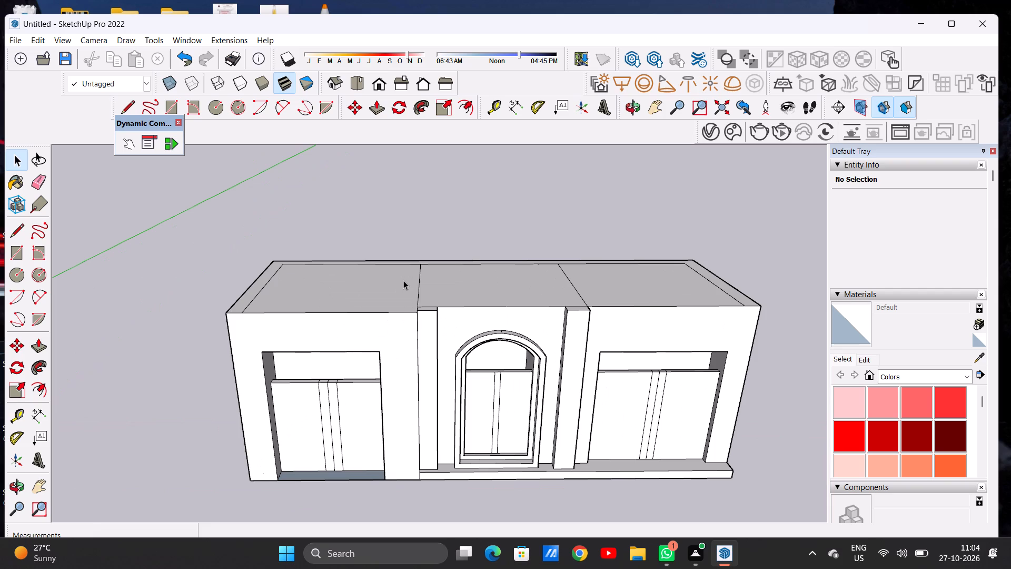
pyautogui.scroll(-2, 411, 302)
pyautogui.moveTo(412, 320); pyautogui.dragTo(397, 289, button='middle')
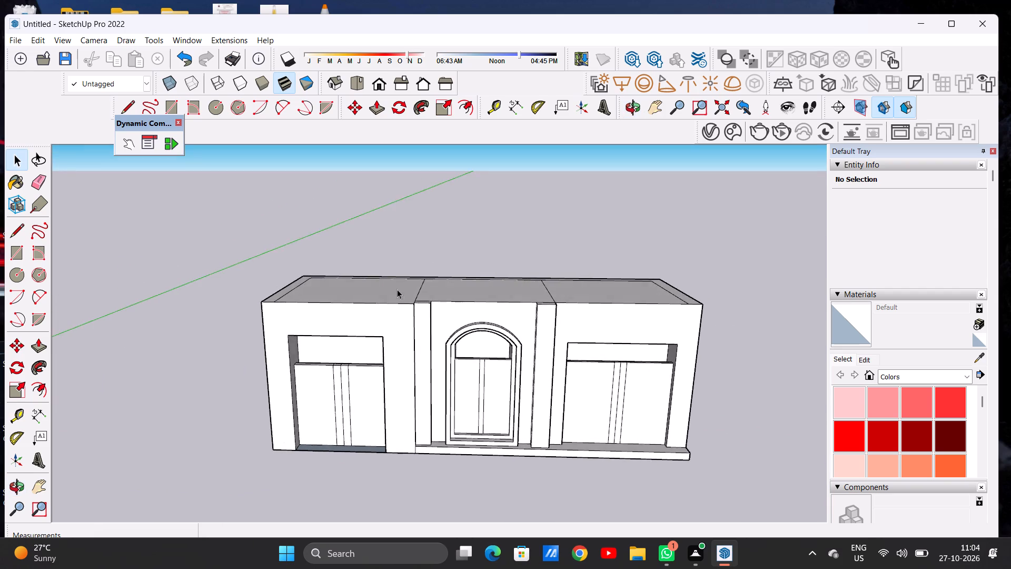
pyautogui.scroll(6, 399, 298)
pyautogui.moveTo(401, 298); pyautogui.dragTo(378, 334, button='middle')
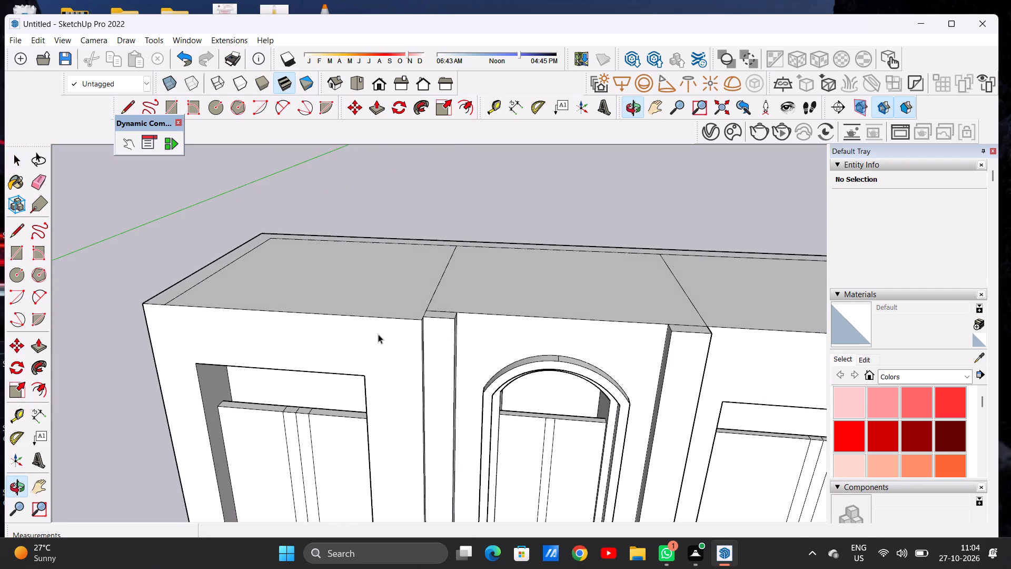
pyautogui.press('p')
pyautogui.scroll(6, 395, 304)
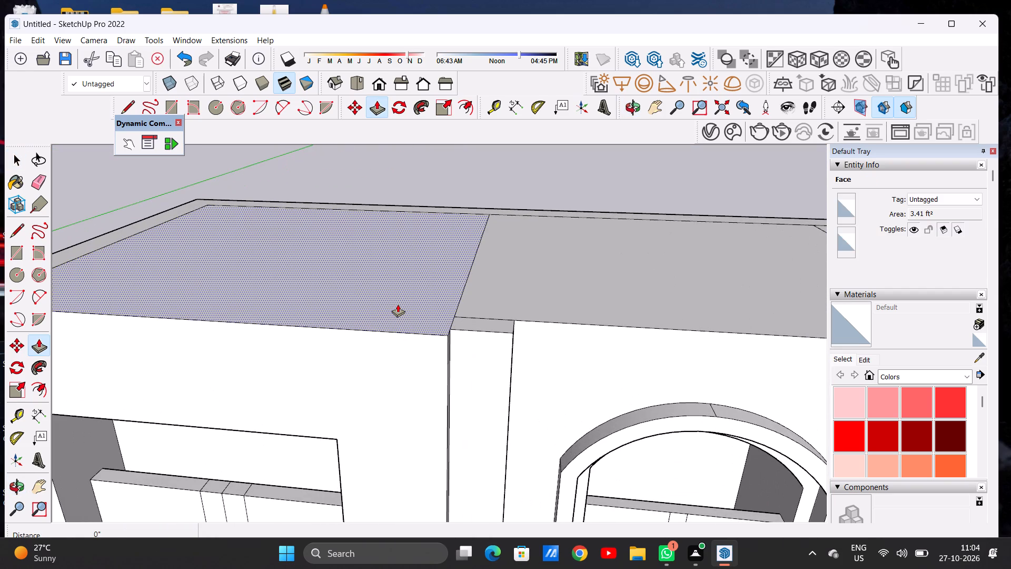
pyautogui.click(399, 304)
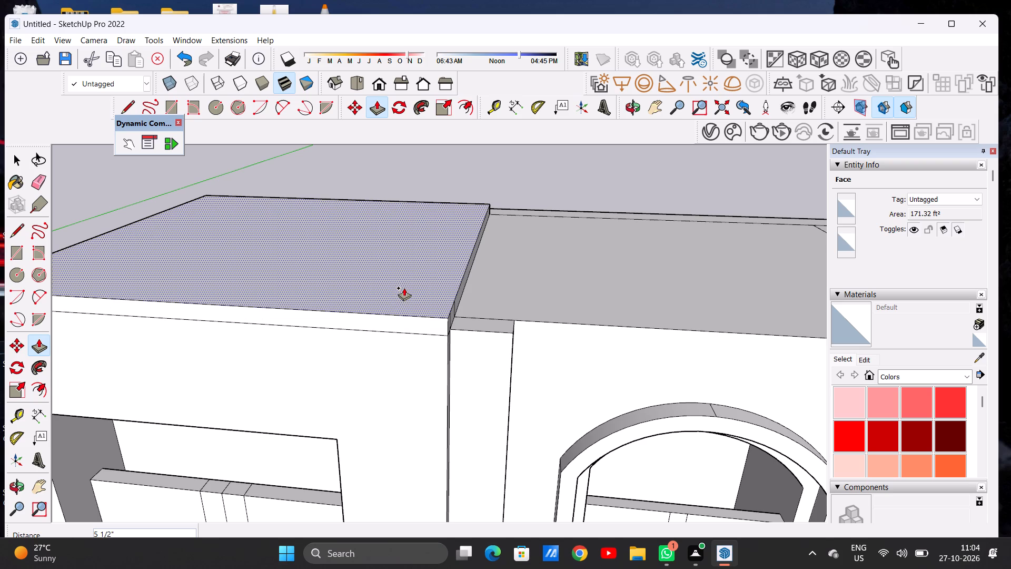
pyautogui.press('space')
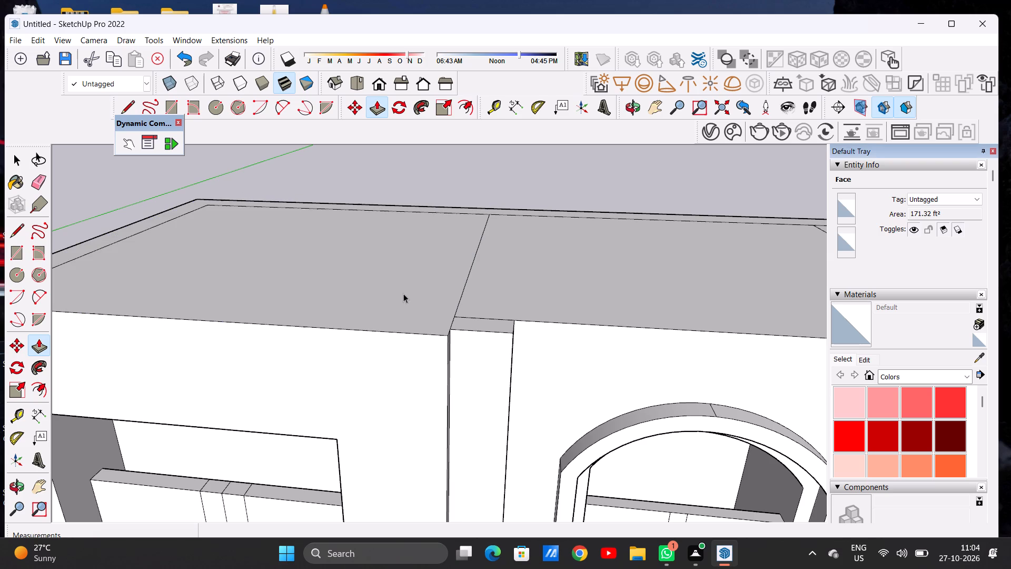
# Draw a horizontal line about 14' 4" long across the left bay's front face, just below its top edge.
pyautogui.scroll(-5, 400, 307)
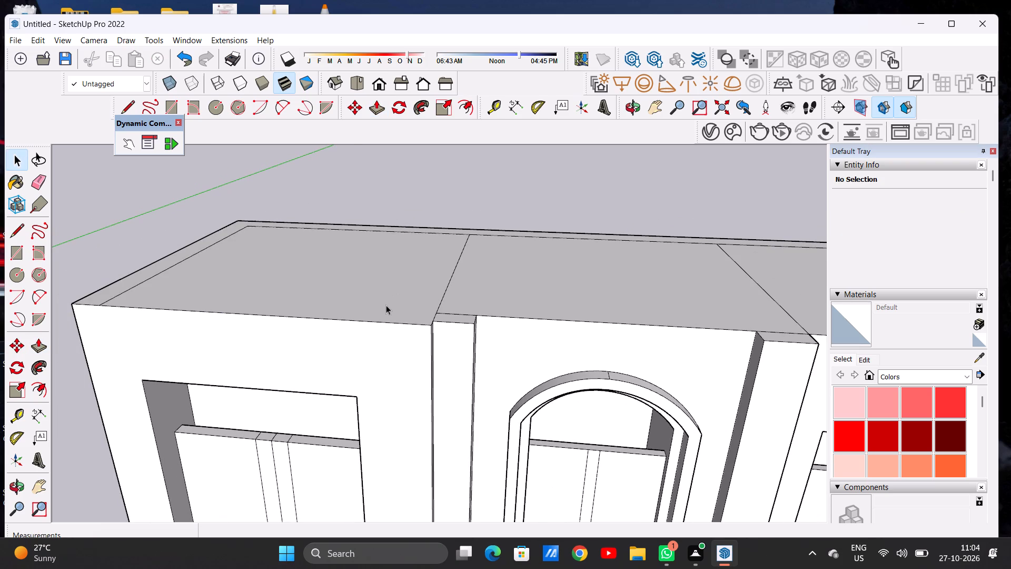
pyautogui.moveTo(391, 353); pyautogui.dragTo(413, 264, button='middle')
pyautogui.middleClick(413, 264)
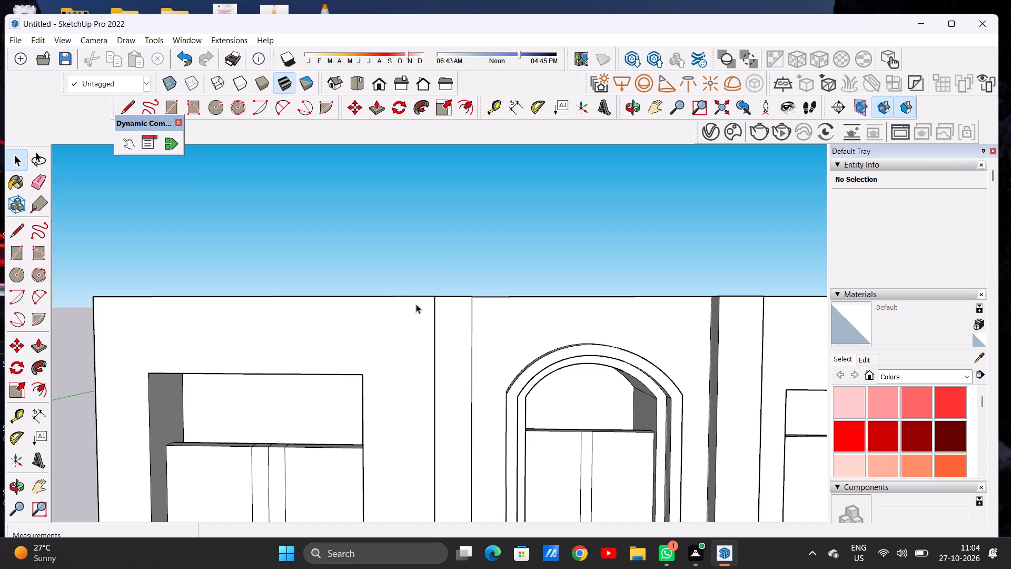
pyautogui.scroll(-4, 435, 287)
pyautogui.moveTo(338, 305); pyautogui.dragTo(456, 313, button='middle')
pyautogui.press('l')
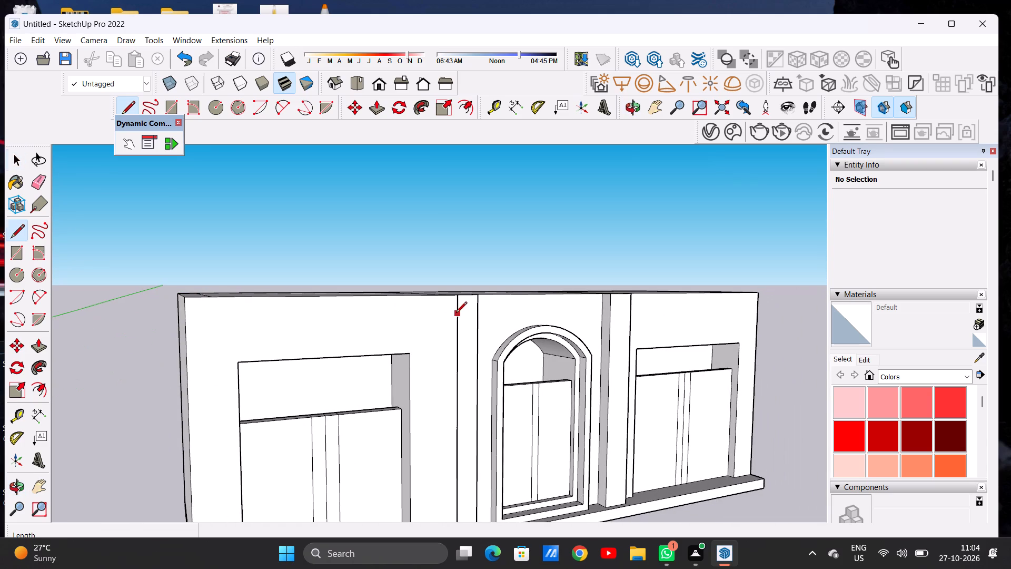
pyautogui.scroll(6, 482, 325)
pyautogui.moveTo(485, 327); pyautogui.dragTo(547, 326, button='middle')
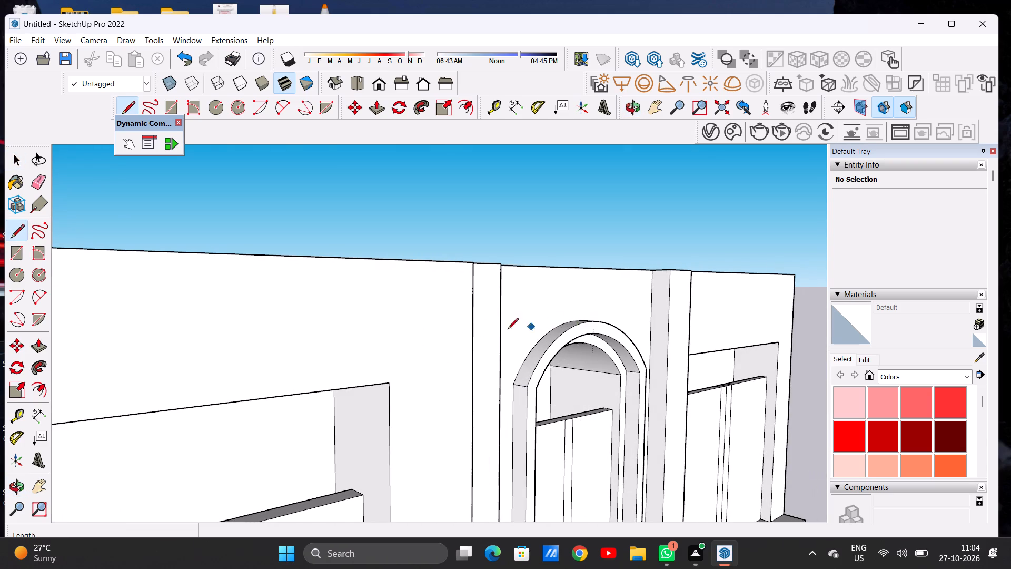
pyautogui.scroll(-16, 412, 340)
pyautogui.moveTo(428, 335); pyautogui.dragTo(229, 397, button='middle')
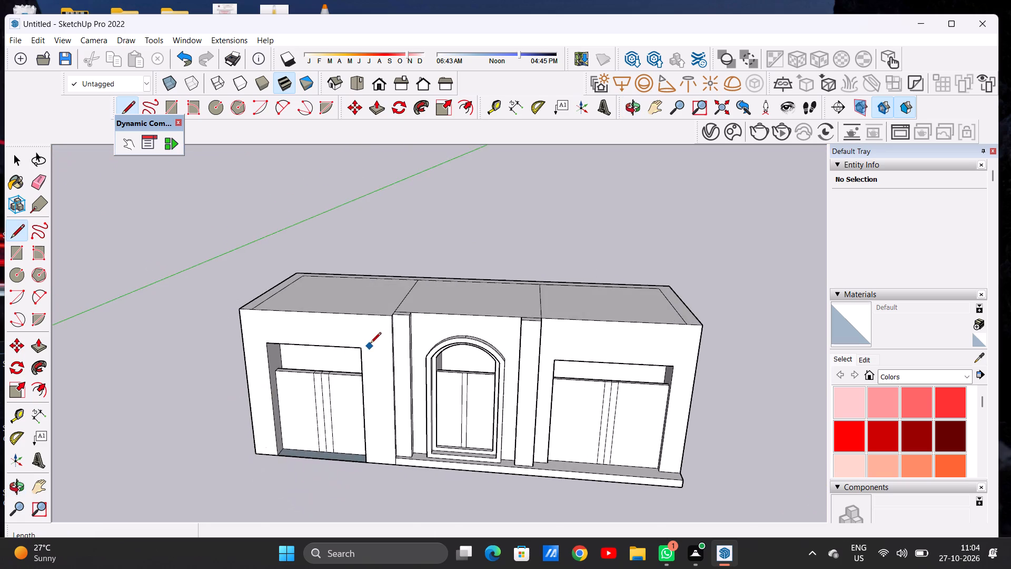
pyautogui.scroll(3, 370, 344)
pyautogui.scroll(-1, 378, 340)
pyautogui.scroll(11, 378, 340)
pyautogui.scroll(-11, 471, 305)
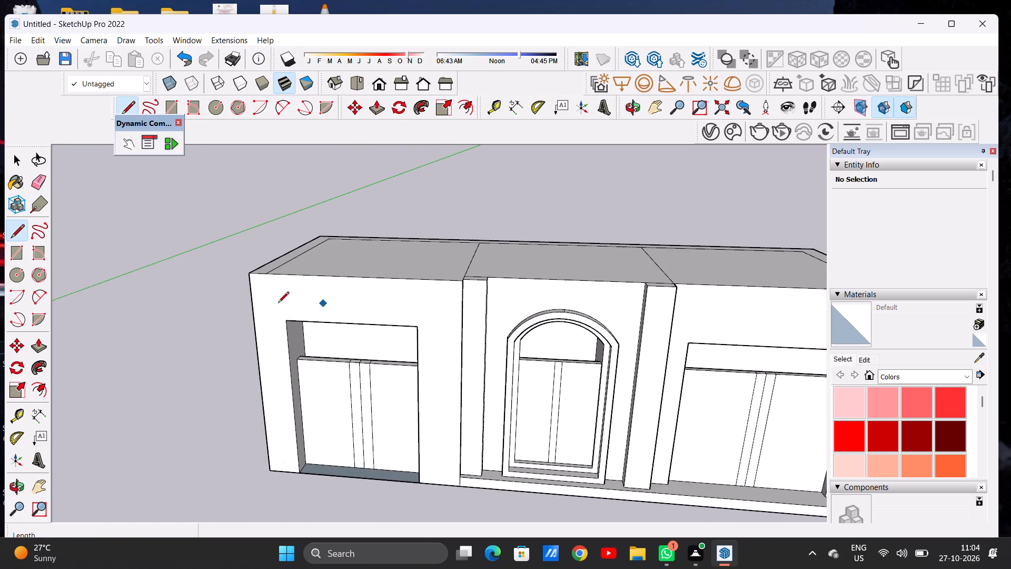
pyautogui.scroll(5, 231, 299)
pyautogui.moveTo(325, 312); pyautogui.dragTo(335, 251, button='middle')
pyautogui.scroll(-5, 305, 274)
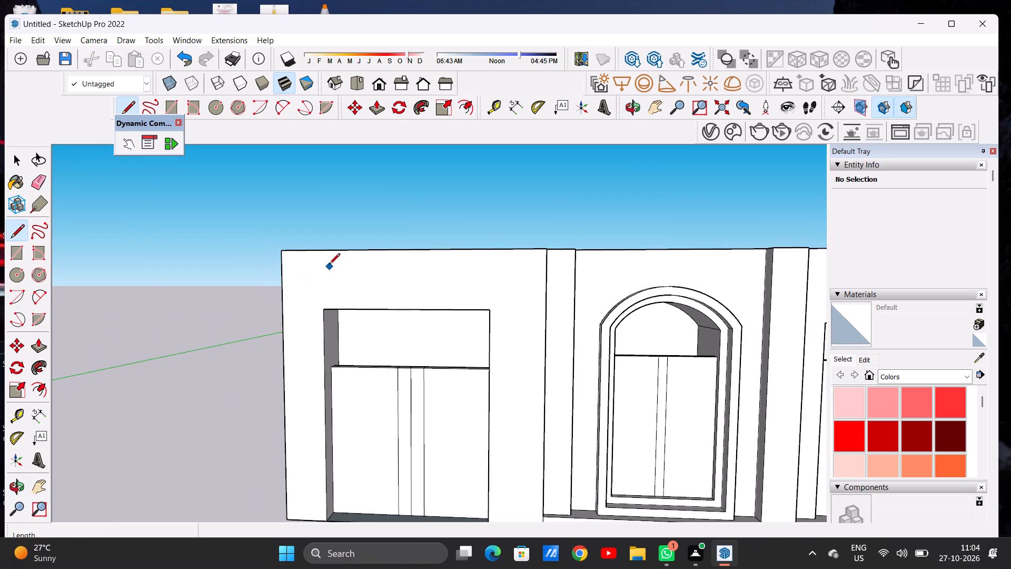
pyautogui.click(280, 266)
pyautogui.scroll(3, 526, 266)
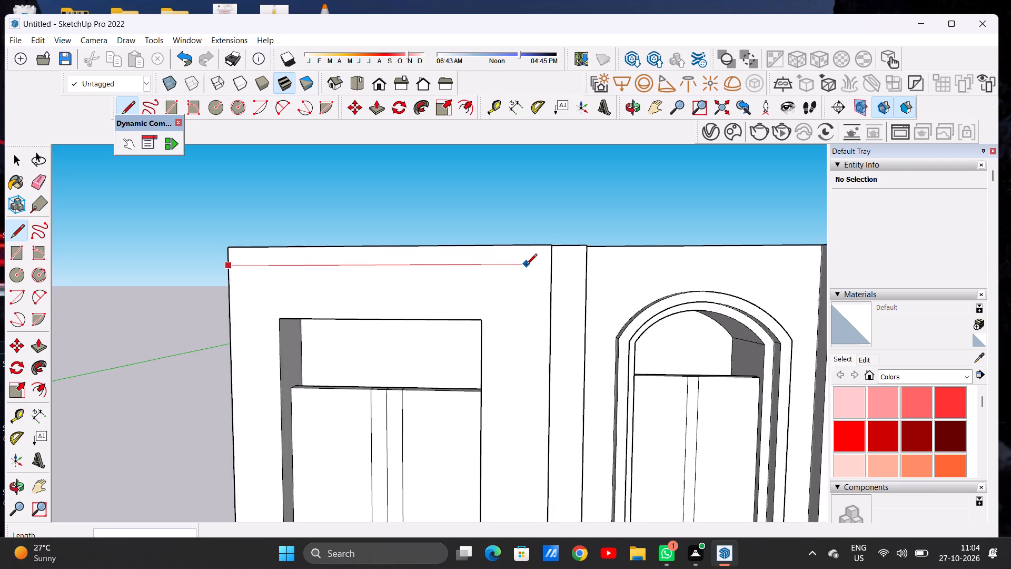
pyautogui.scroll(8, 526, 266)
pyautogui.moveTo(548, 267); pyautogui.dragTo(616, 262, button='middle')
pyautogui.scroll(2, 595, 267)
pyautogui.scroll(-1, 595, 267)
pyautogui.scroll(4, 594, 267)
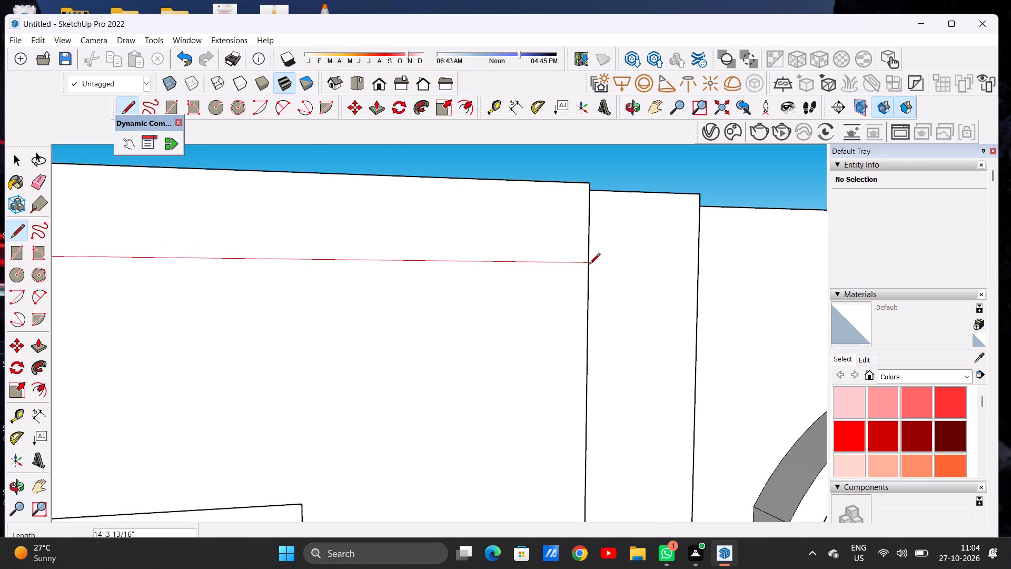
pyautogui.click(586, 262)
# Draw a second line about 14' 3" long across the left bay's front face, between the first line and the opening.
pyautogui.scroll(-17, 508, 278)
pyautogui.moveTo(464, 279); pyautogui.dragTo(430, 279, button='middle')
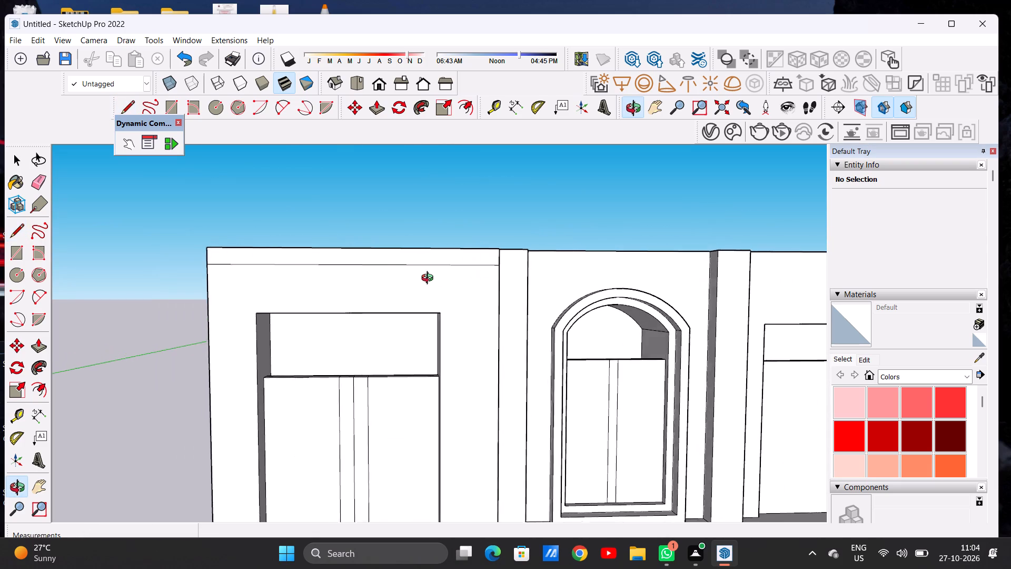
pyautogui.moveTo(430, 279); pyautogui.dragTo(425, 279, button='middle')
pyautogui.moveTo(357, 280); pyautogui.dragTo(315, 289, button='middle')
pyautogui.moveTo(458, 289); pyautogui.dragTo(379, 298, button='middle')
pyautogui.scroll(5, 262, 287)
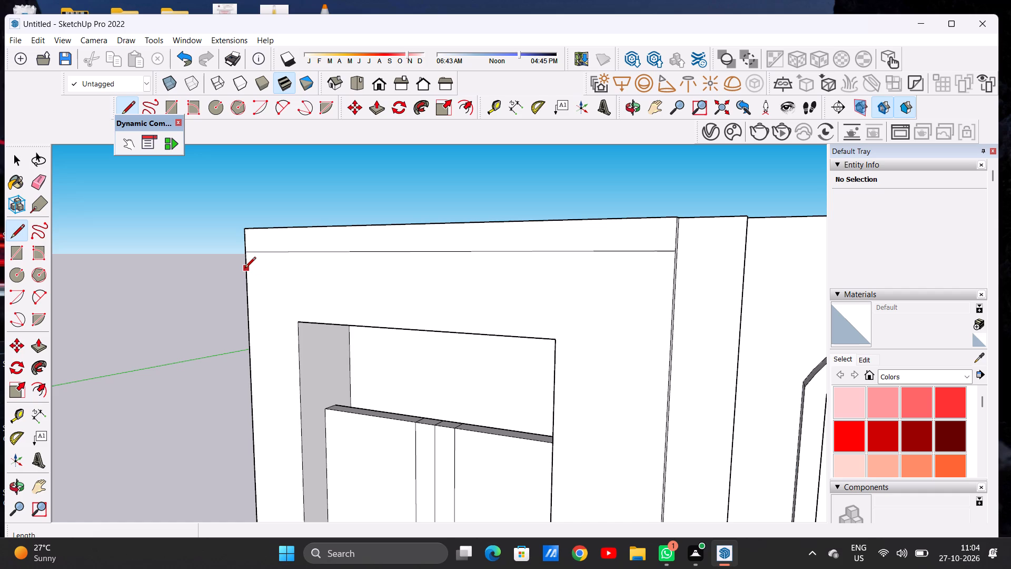
pyautogui.click(245, 272)
pyautogui.click(670, 281)
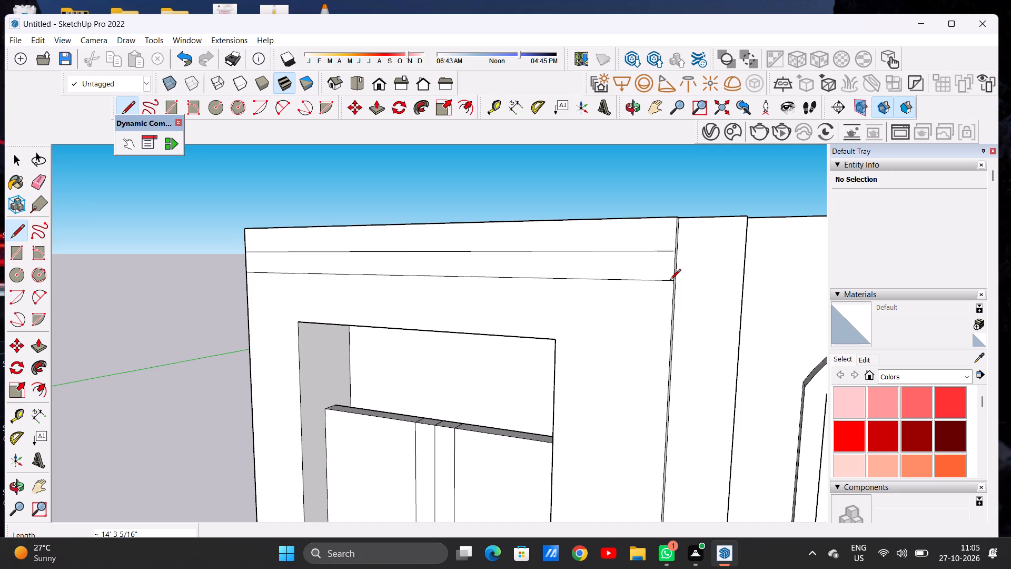
pyautogui.press('space')
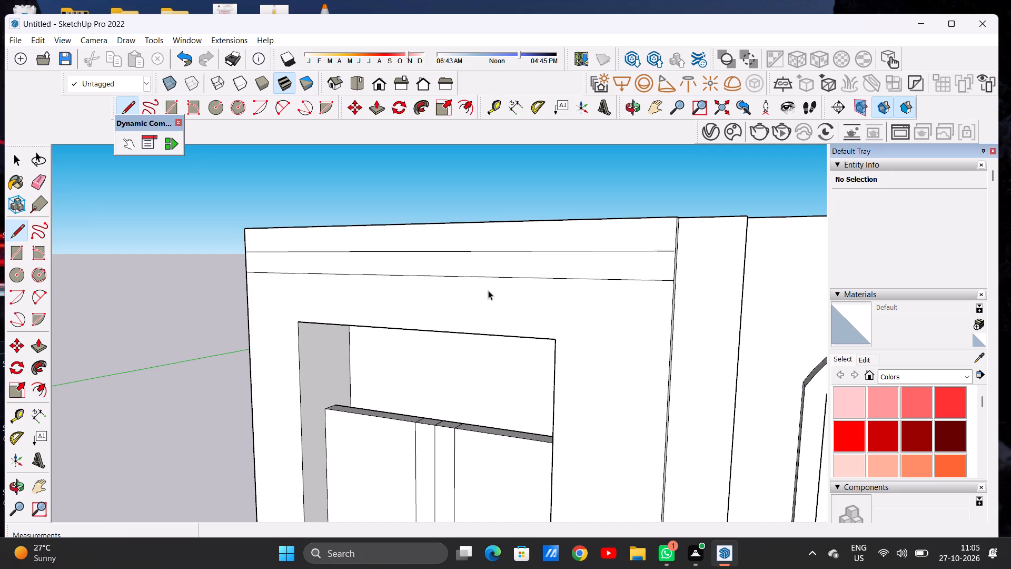
# Push/Pull the upper band on the left bay's front outward by about 1' 3" as a projecting cornice.
pyautogui.scroll(-9, 485, 290)
pyautogui.moveTo(427, 287); pyautogui.dragTo(546, 287, button='middle')
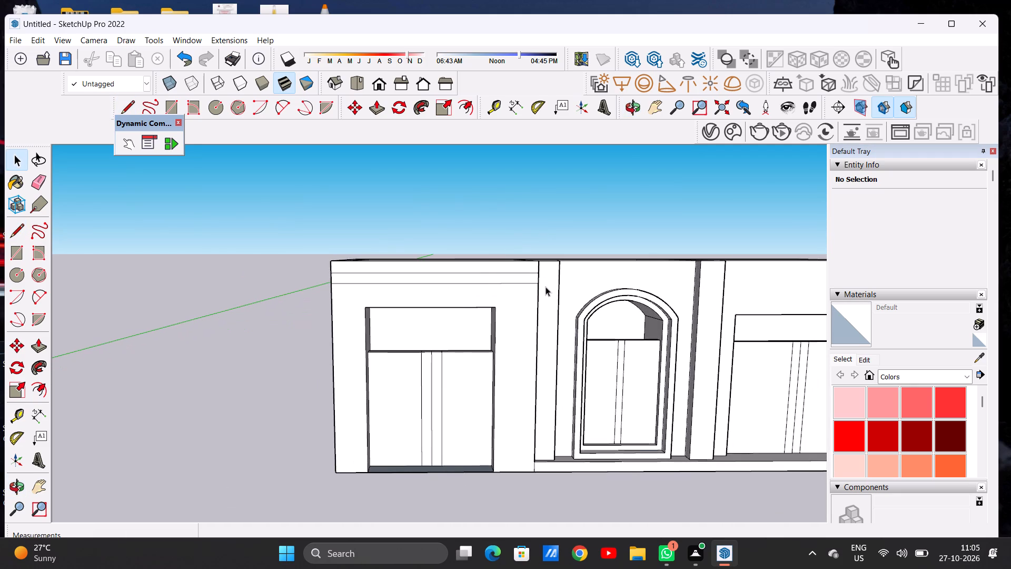
pyautogui.scroll(-3, 533, 298)
pyautogui.moveTo(417, 300); pyautogui.dragTo(532, 315, button='middle')
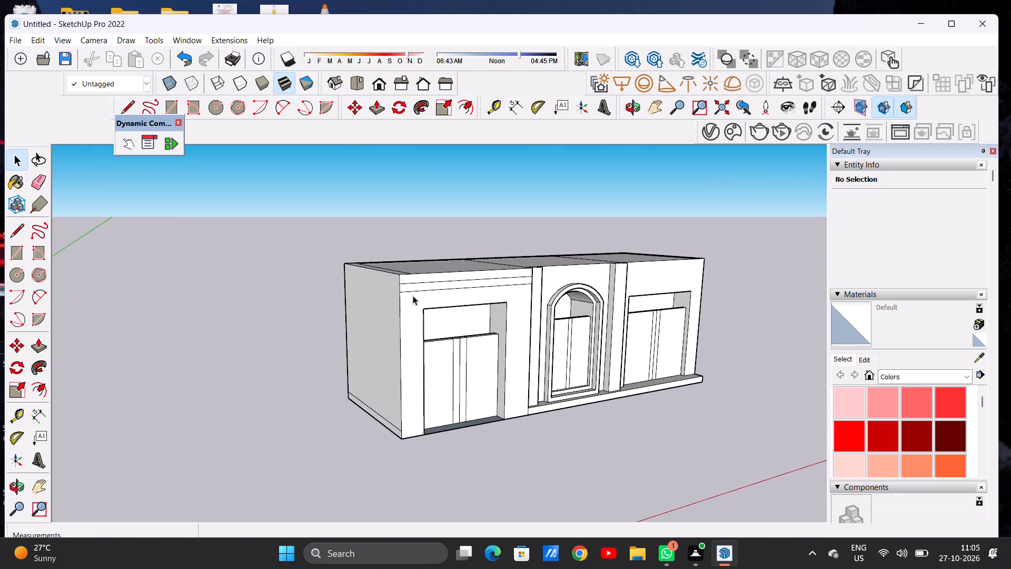
pyautogui.scroll(1, 407, 277)
pyautogui.scroll(-1, 407, 273)
pyautogui.scroll(4, 407, 273)
pyautogui.press('p')
pyautogui.scroll(3, 409, 274)
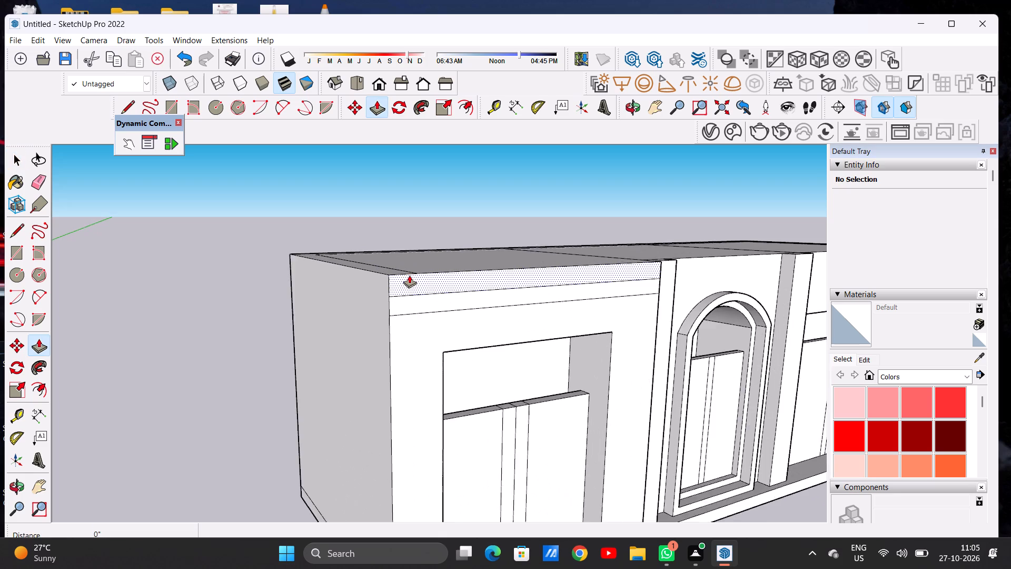
pyautogui.scroll(3, 409, 275)
pyautogui.click(410, 277)
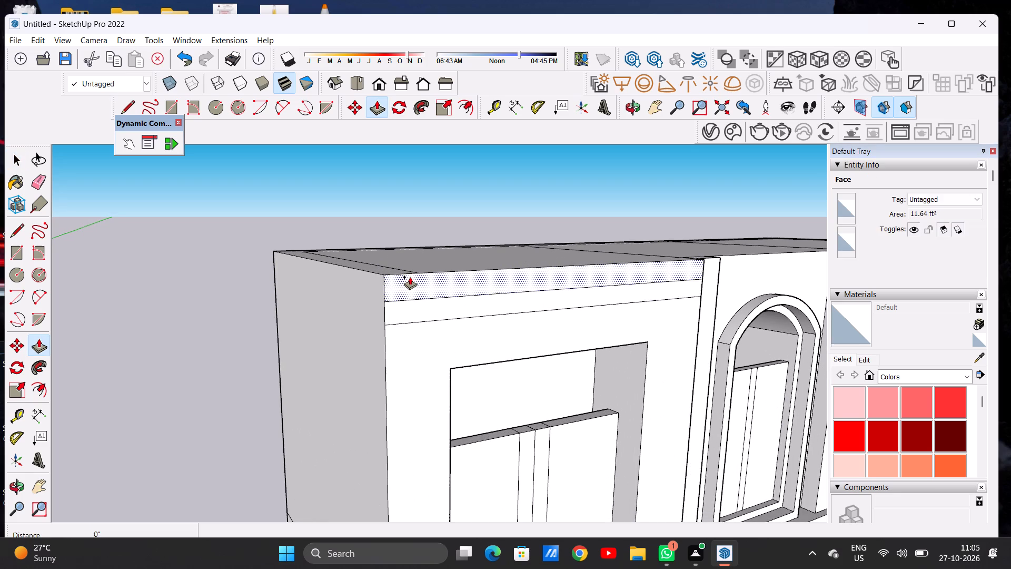
pyautogui.click(427, 289)
# Push/Pull the lower band beneath the left bay's cornice outward by about 8 3/4" to form a stepped moulding.
pyautogui.scroll(4, 401, 312)
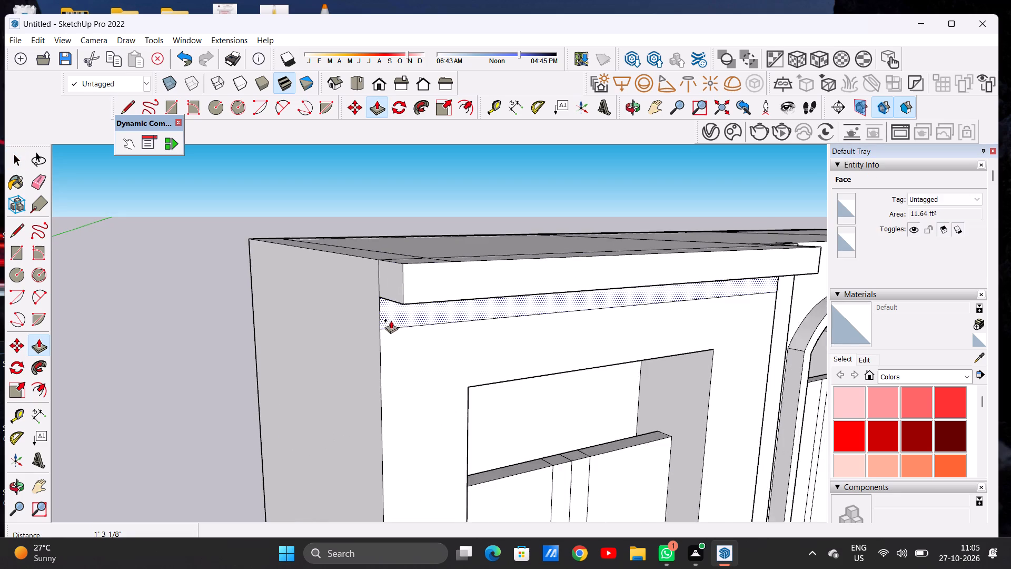
pyautogui.click(386, 317)
pyautogui.click(403, 316)
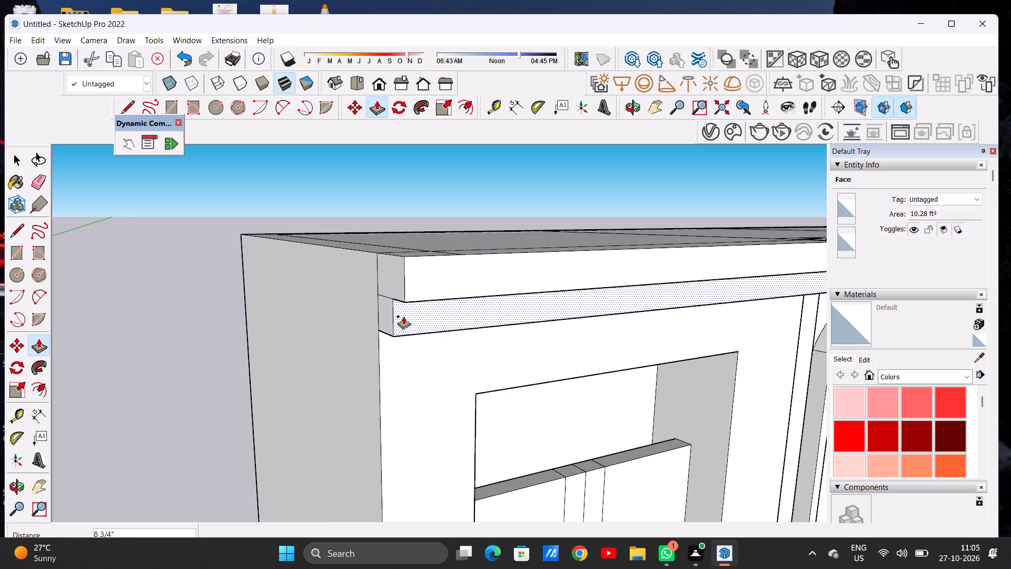
pyautogui.press('space')
pyautogui.scroll(-6, 386, 278)
pyautogui.moveTo(426, 282); pyautogui.dragTo(281, 268, button='middle')
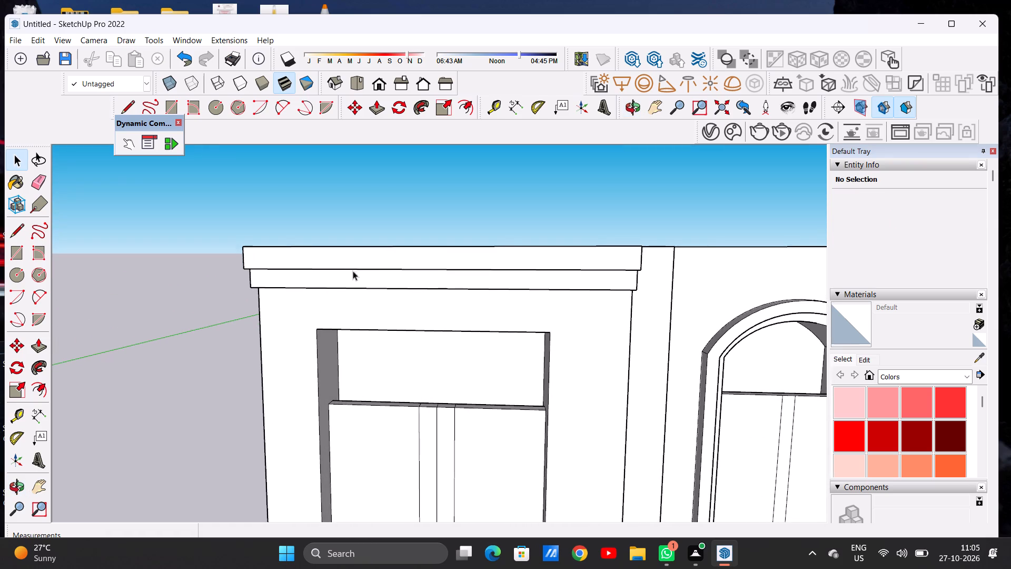
# Push/Pull the top inner face of the left bay's opening downward by about 9 1/2".
pyautogui.scroll(-9, 362, 270)
pyautogui.moveTo(501, 276); pyautogui.dragTo(485, 283, button='middle')
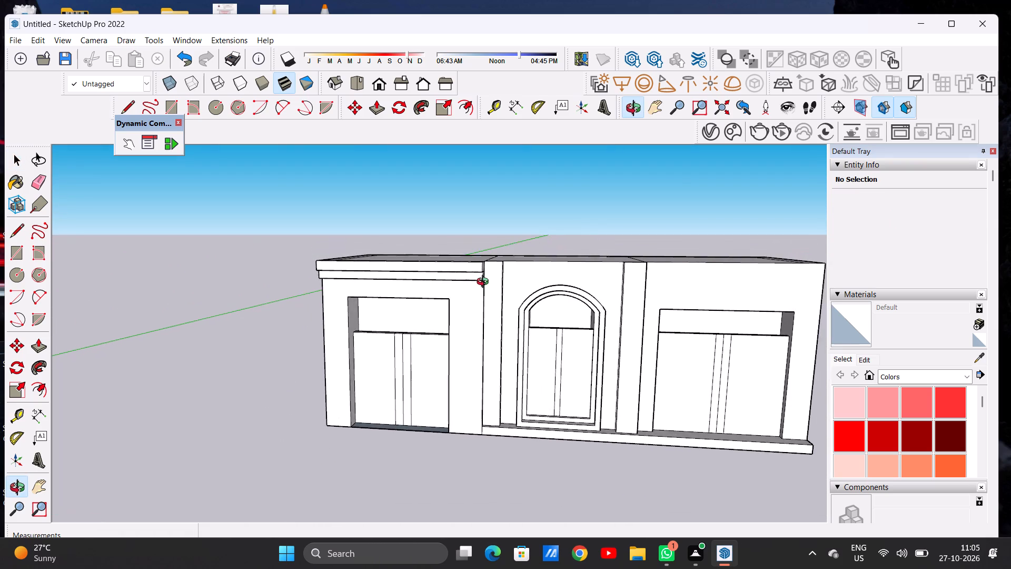
pyautogui.moveTo(485, 283); pyautogui.dragTo(471, 286, button='middle')
pyautogui.scroll(4, 411, 307)
pyautogui.moveTo(407, 331); pyautogui.dragTo(412, 233, button='middle')
pyautogui.scroll(6, 411, 296)
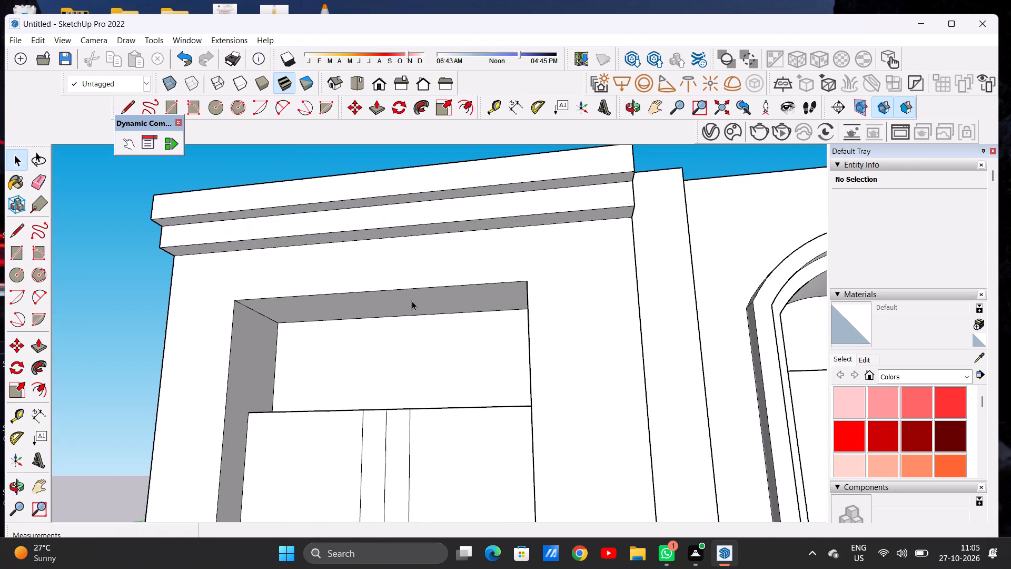
pyautogui.press('p')
pyautogui.scroll(4, 414, 295)
pyautogui.click(414, 295)
pyautogui.click(409, 333)
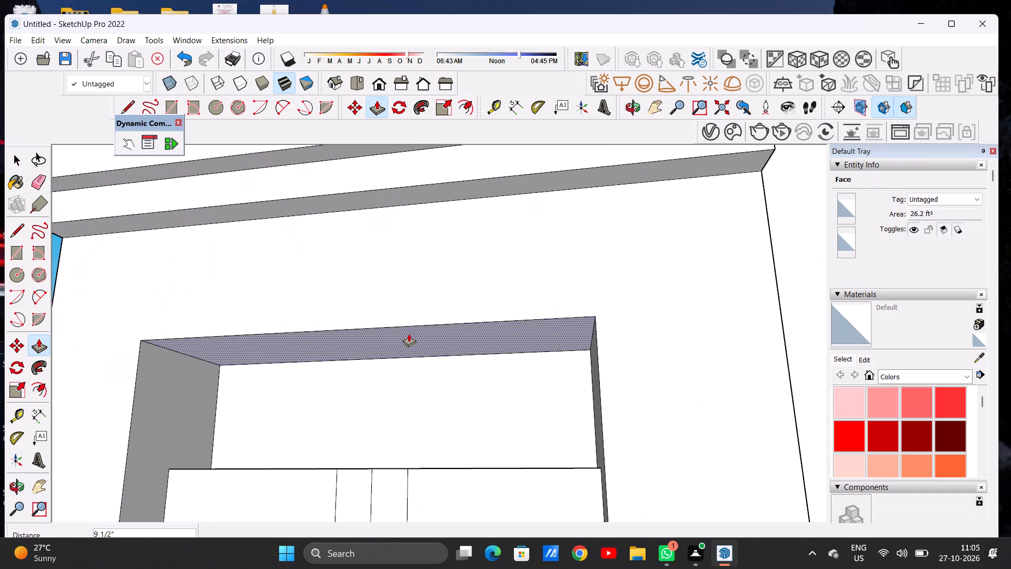
pyautogui.press('space')
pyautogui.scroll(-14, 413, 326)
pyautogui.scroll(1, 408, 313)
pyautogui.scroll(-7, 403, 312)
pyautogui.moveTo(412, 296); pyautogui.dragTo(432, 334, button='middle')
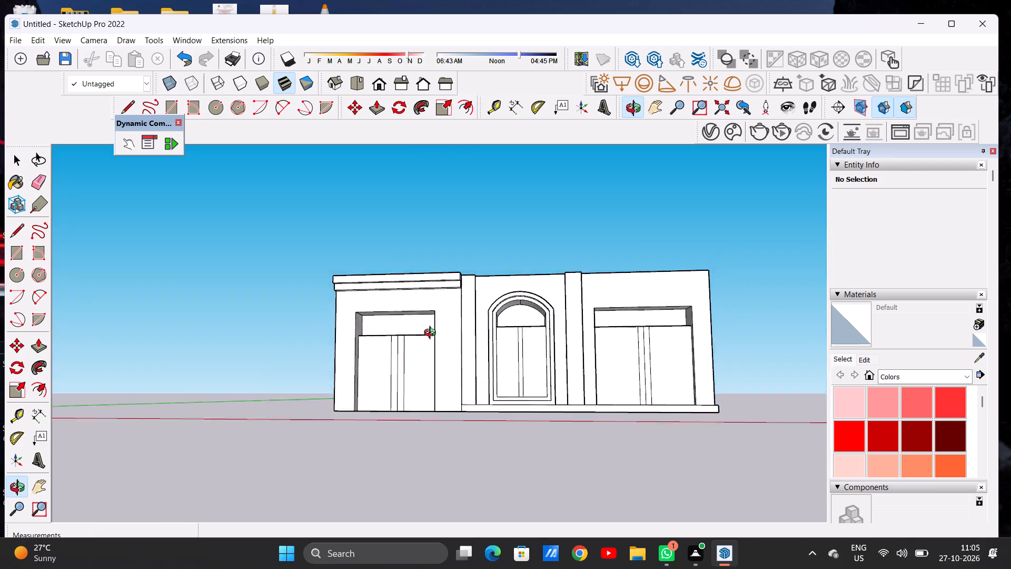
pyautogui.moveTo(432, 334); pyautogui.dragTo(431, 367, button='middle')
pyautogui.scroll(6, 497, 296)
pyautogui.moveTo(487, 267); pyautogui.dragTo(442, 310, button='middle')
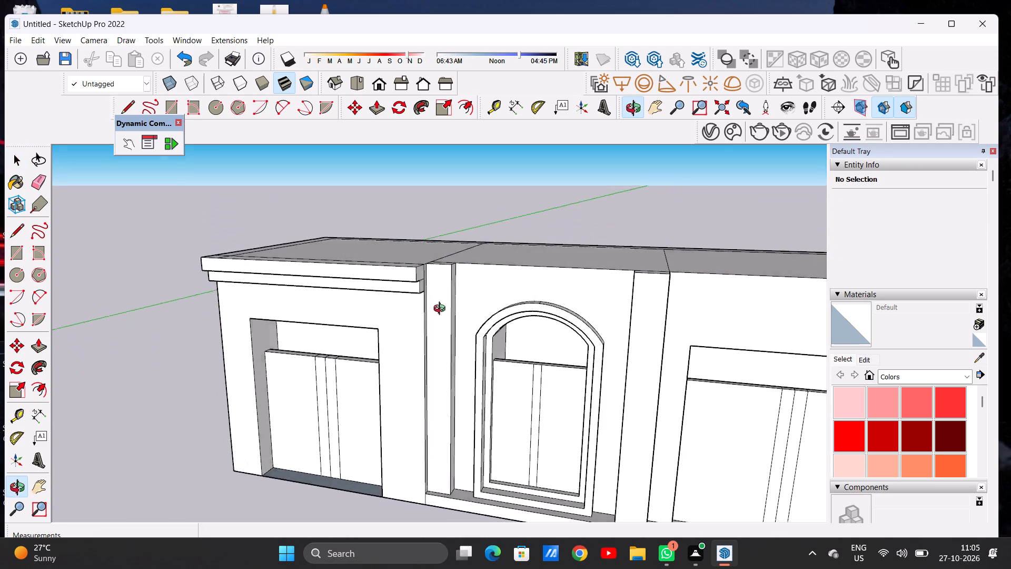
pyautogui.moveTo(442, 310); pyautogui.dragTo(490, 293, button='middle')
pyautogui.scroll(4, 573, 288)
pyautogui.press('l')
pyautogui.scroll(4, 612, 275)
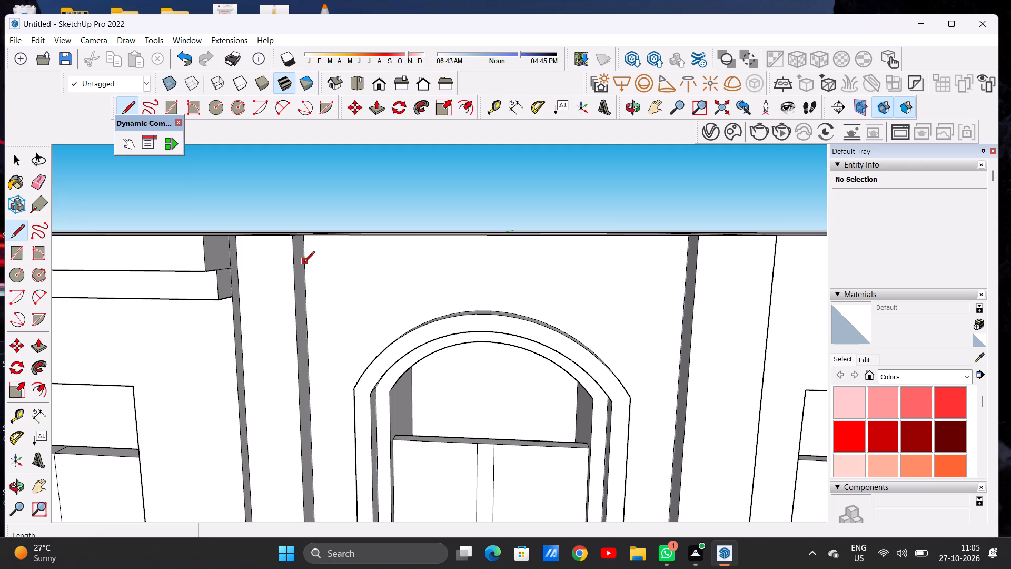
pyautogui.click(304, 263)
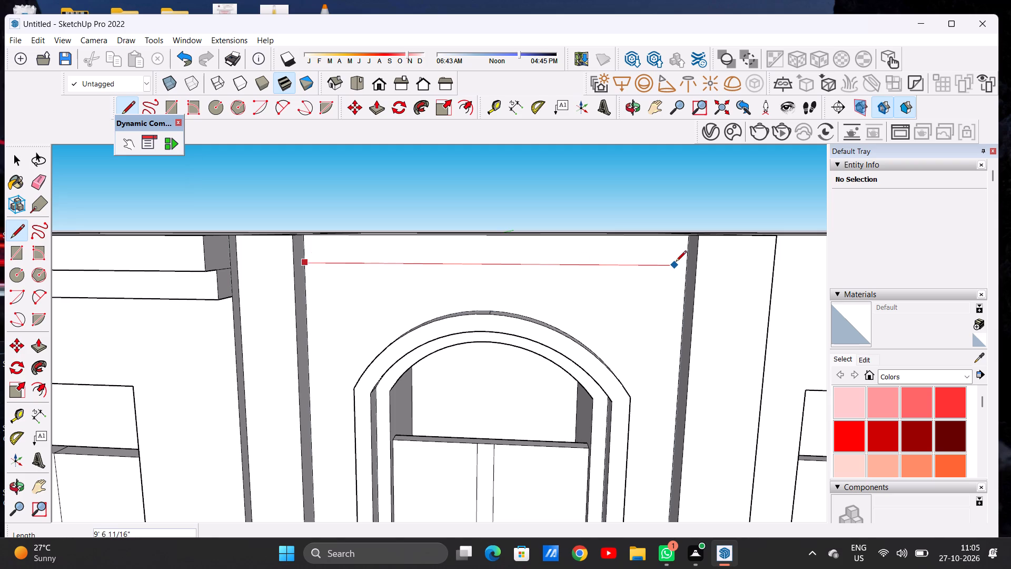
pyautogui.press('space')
# Draw two parallel horizontal lines across the centre bay's front, between its top edge and the arch, the upper about 9' 10" long.
pyautogui.write('L')
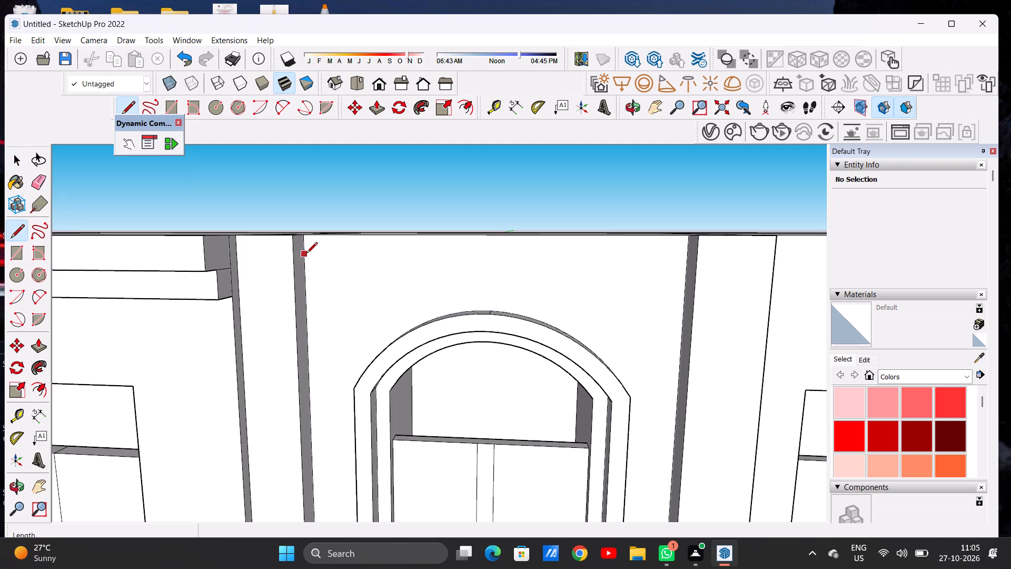
pyautogui.click(306, 257)
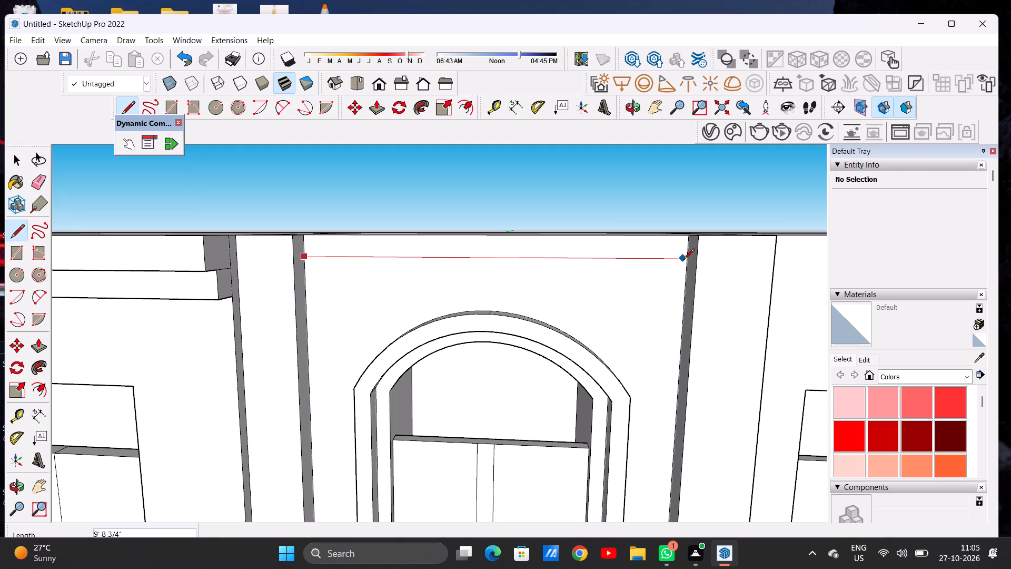
pyautogui.click(683, 260)
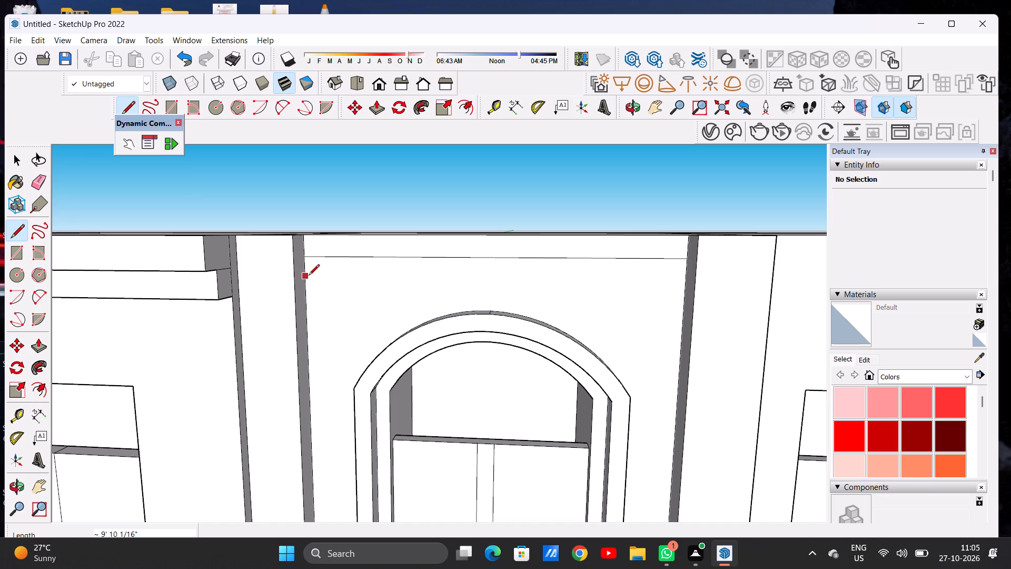
pyautogui.click(306, 278)
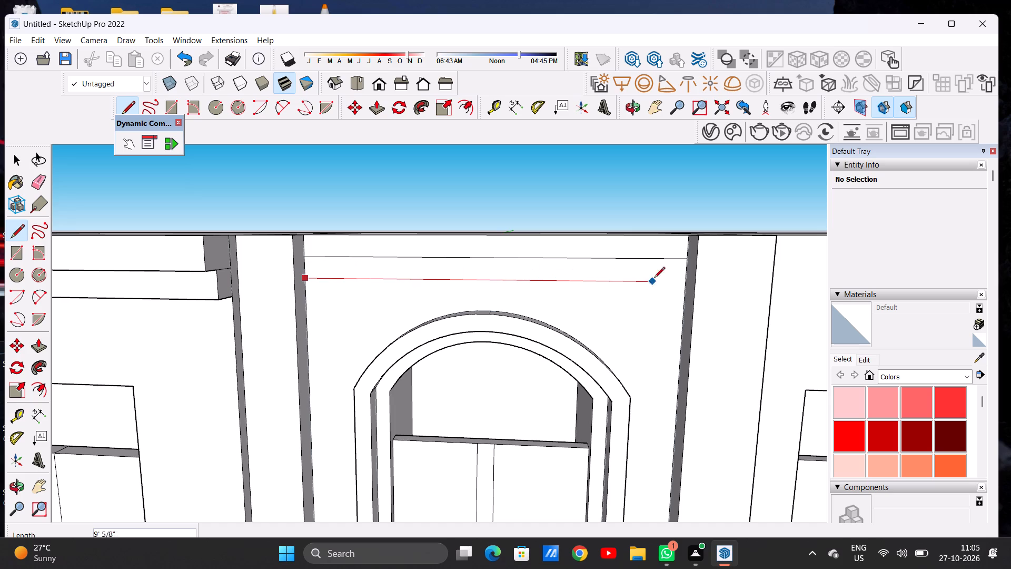
pyautogui.click(685, 281)
pyautogui.press('space')
# Push/Pull the upper band above the centre bay's arch outward by about 2' 5 3/8" as a projecting cornice.
pyautogui.scroll(-2, 543, 313)
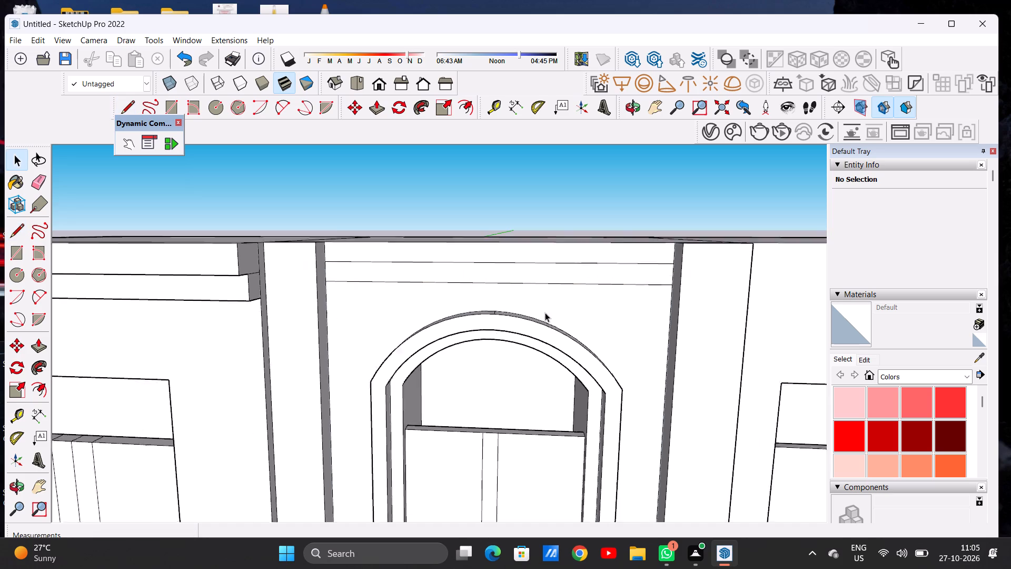
pyautogui.scroll(-9, 545, 312)
pyautogui.moveTo(439, 306); pyautogui.dragTo(487, 308, button='middle')
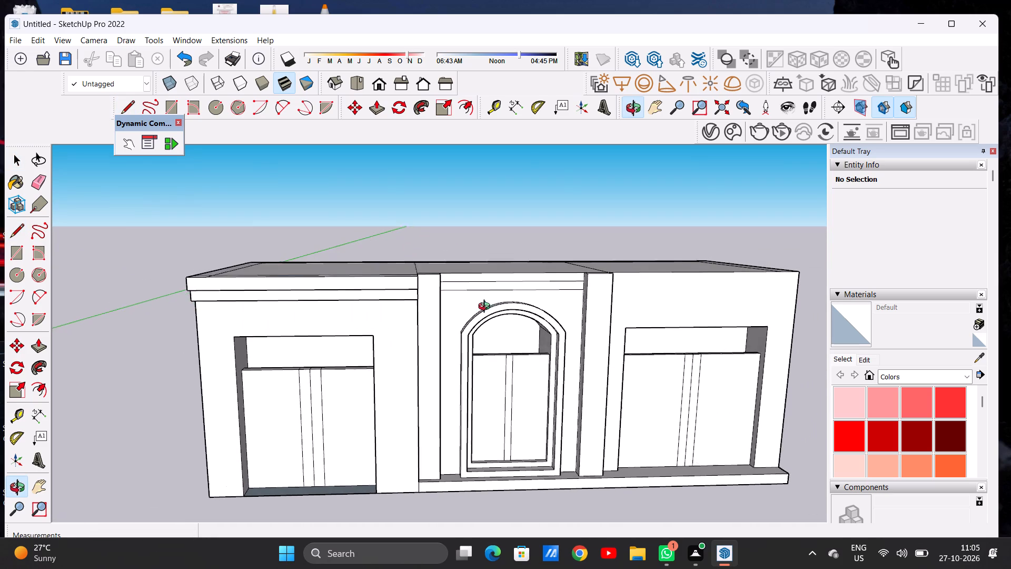
pyautogui.moveTo(487, 308); pyautogui.dragTo(502, 308, button='middle')
pyautogui.scroll(5, 465, 283)
pyautogui.moveTo(434, 288); pyautogui.dragTo(463, 317, button='middle')
pyautogui.scroll(2, 442, 286)
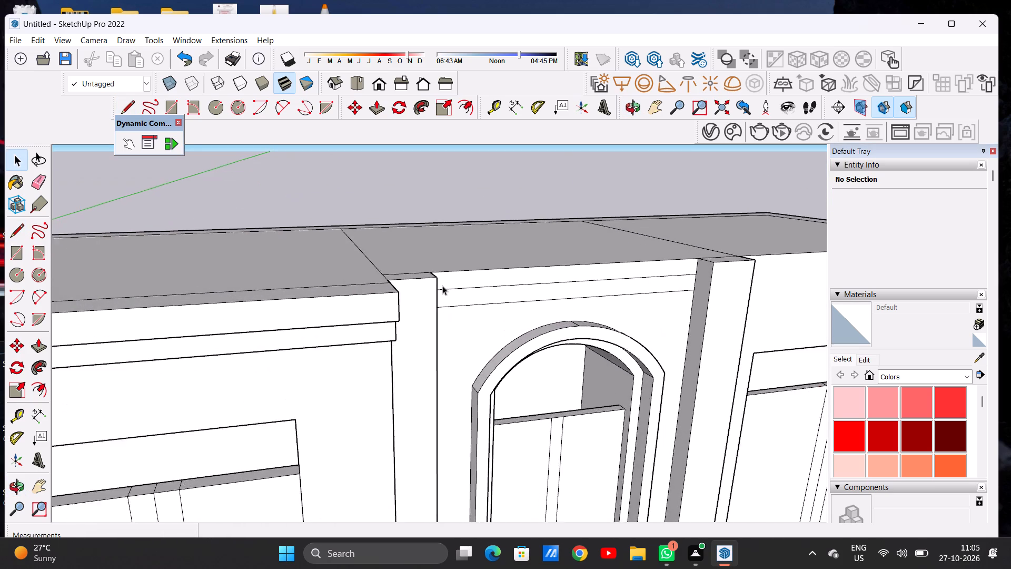
pyautogui.scroll(2, 442, 286)
pyautogui.moveTo(441, 283); pyautogui.dragTo(443, 333, button='middle')
pyautogui.press('p')
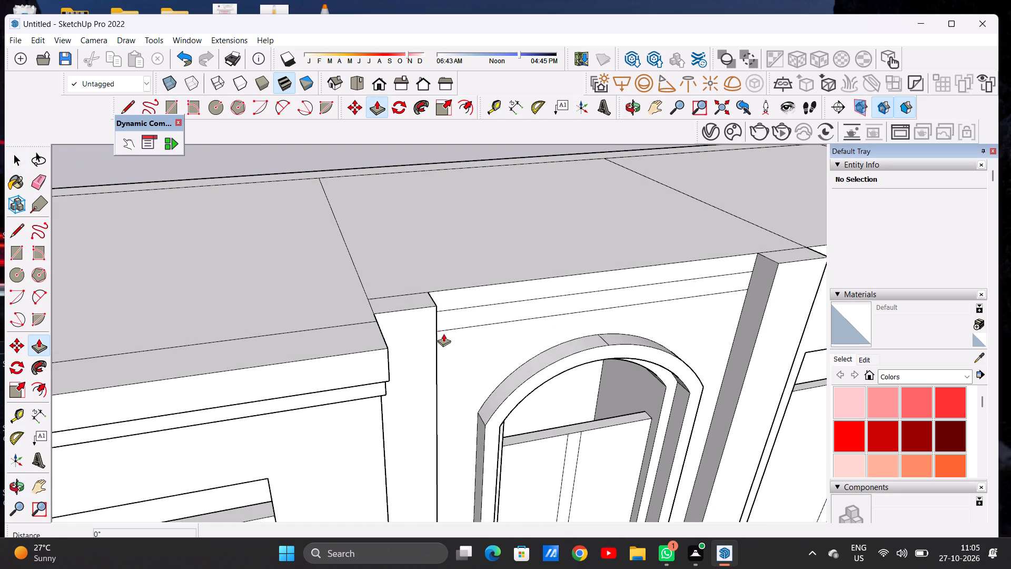
pyautogui.scroll(6, 462, 301)
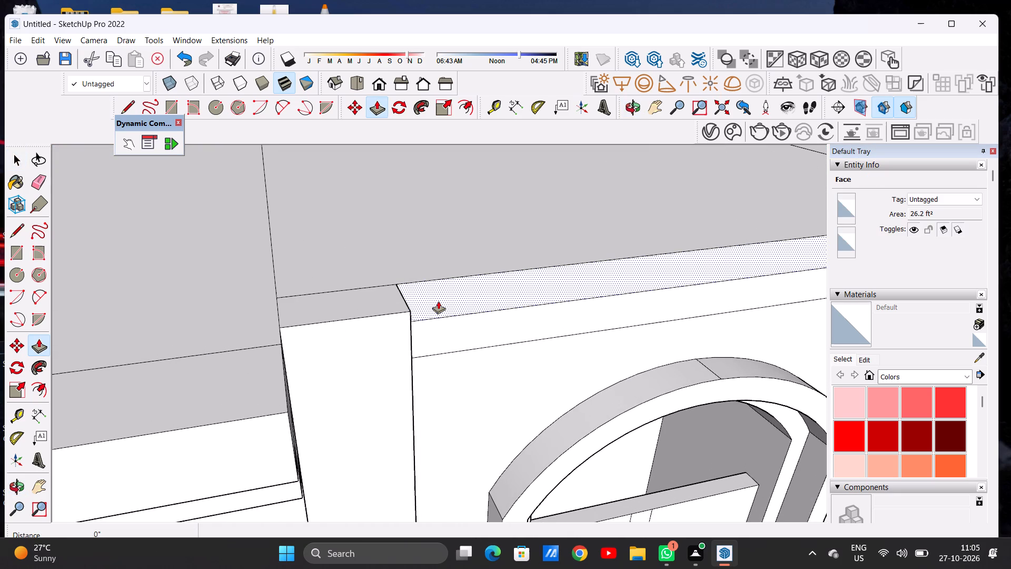
pyautogui.click(438, 301)
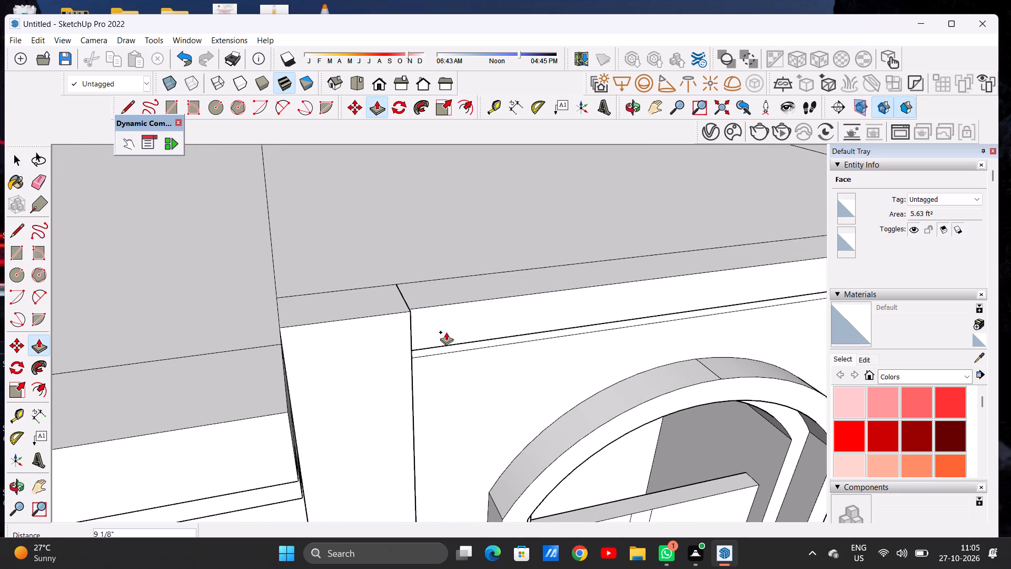
pyautogui.scroll(-16, 452, 320)
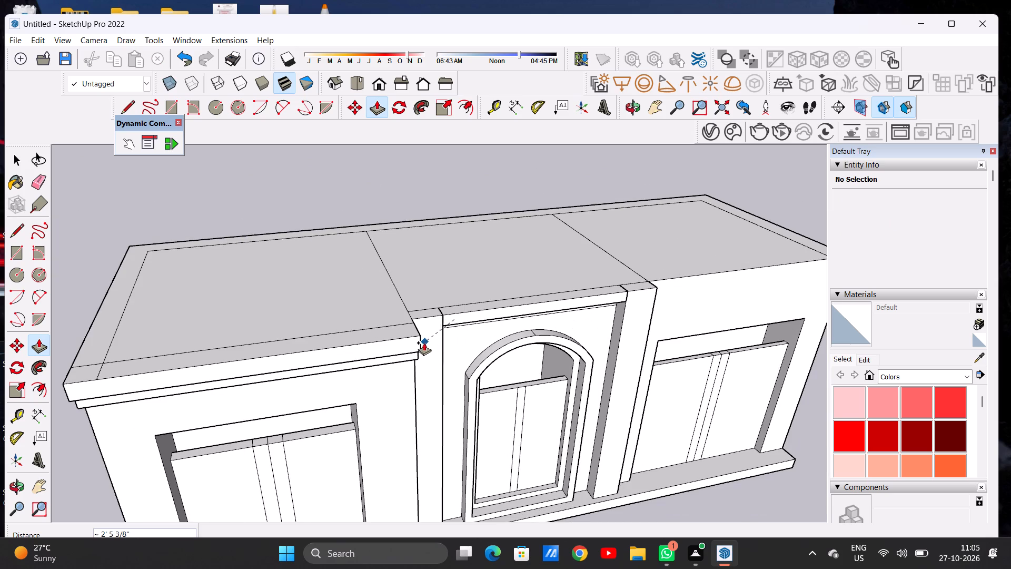
pyautogui.click(424, 342)
# Push/Pull the lower band beneath the centre bay's cornice outward by about 1' 9" to form a stepped moulding.
pyautogui.scroll(-3, 439, 351)
pyautogui.moveTo(453, 373); pyautogui.dragTo(447, 306, button='middle')
pyautogui.scroll(13, 451, 341)
pyautogui.scroll(-1, 443, 295)
pyautogui.scroll(2, 443, 295)
pyautogui.click(445, 288)
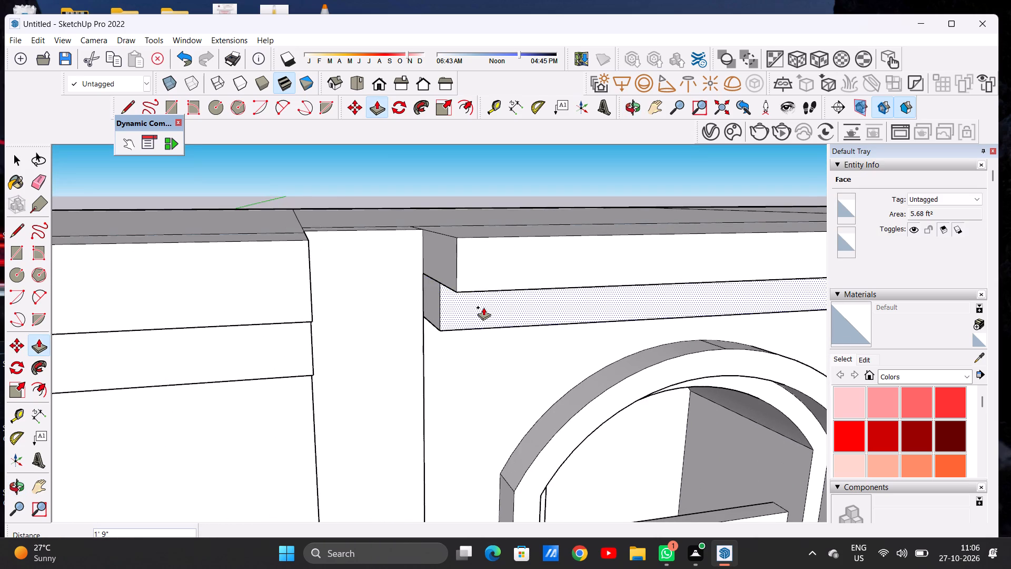
pyautogui.click(483, 307)
pyautogui.press('space')
# Push/Pull the left end faces of the centre bay's upper and lower cornice bands outward by 9 5/16" across the left pilaster.
pyautogui.scroll(-13, 409, 312)
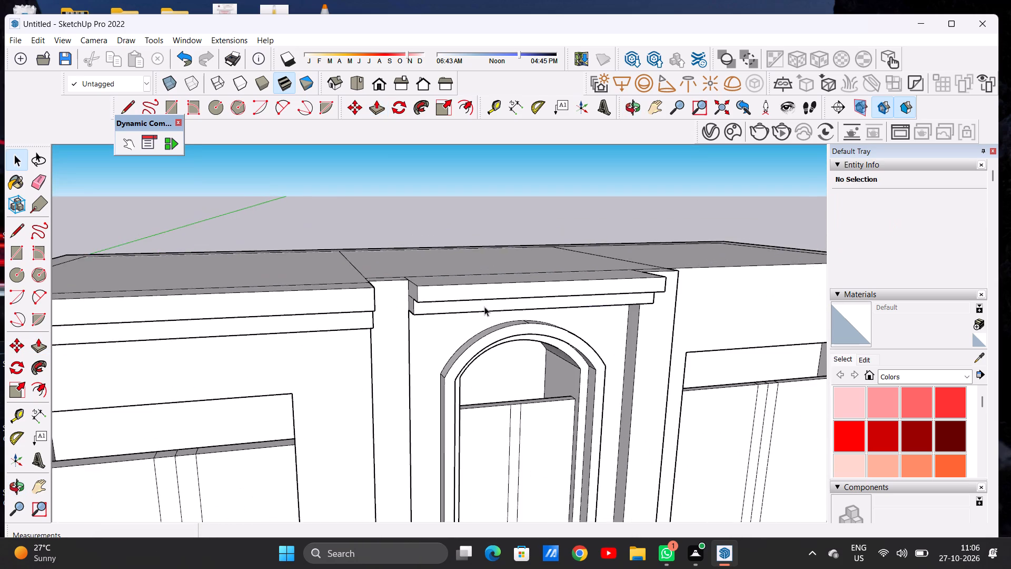
pyautogui.moveTo(474, 306); pyautogui.dragTo(395, 278, button='middle')
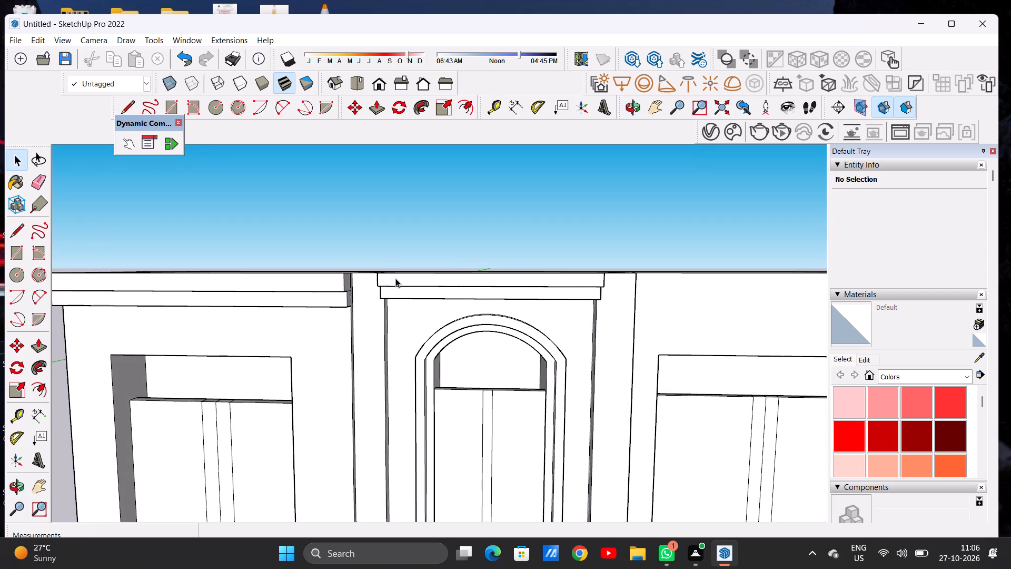
pyautogui.scroll(-5, 406, 272)
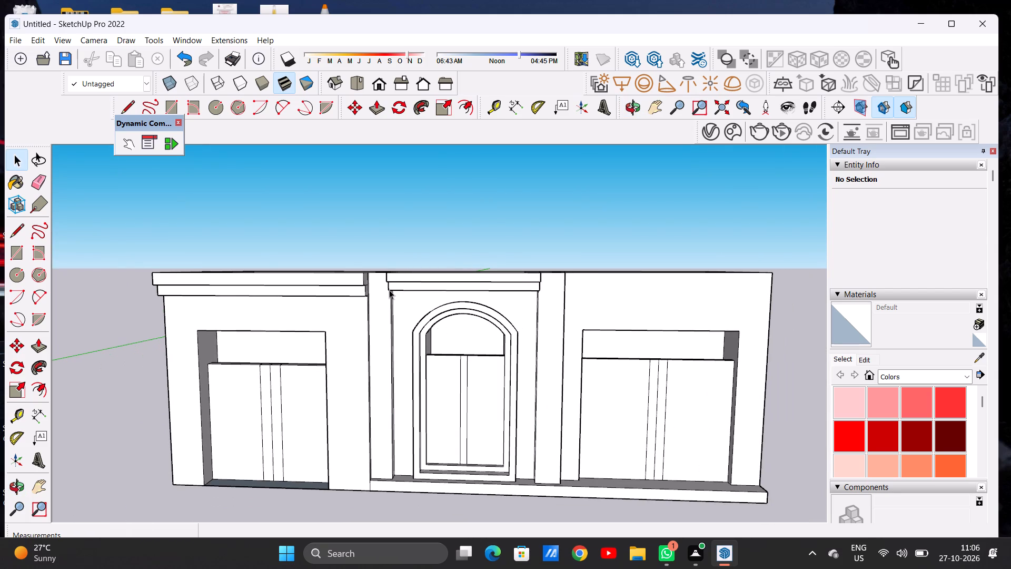
pyautogui.moveTo(368, 293); pyautogui.dragTo(501, 320, button='middle')
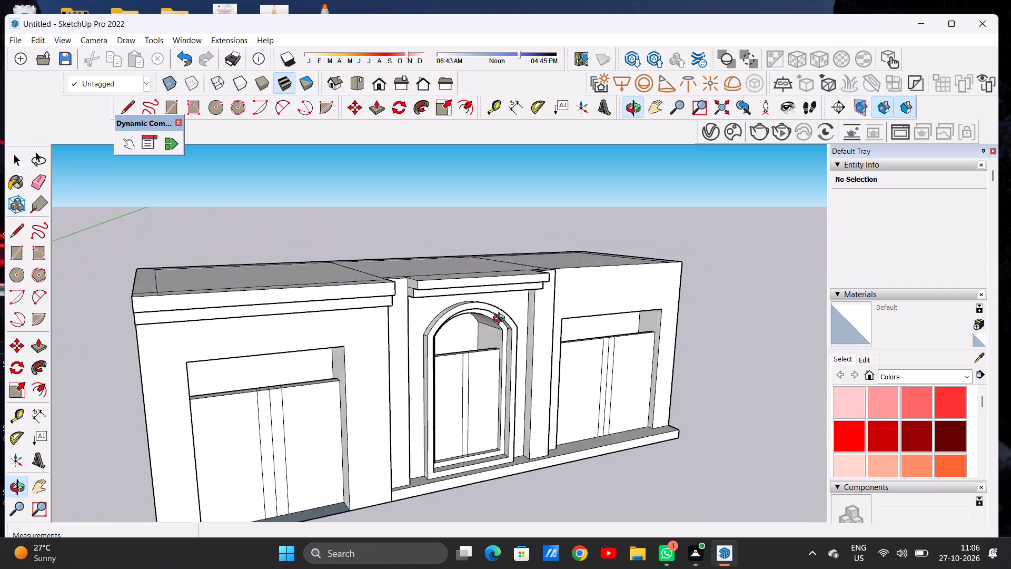
pyautogui.moveTo(501, 320); pyautogui.dragTo(505, 323, button='middle')
pyautogui.scroll(11, 414, 280)
pyautogui.press('p')
pyautogui.scroll(2, 415, 283)
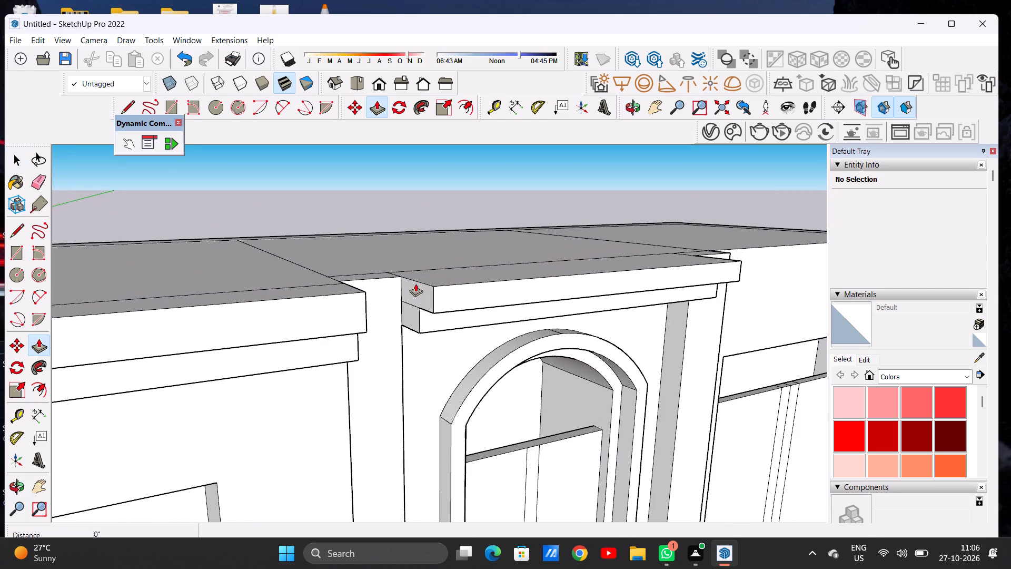
pyautogui.scroll(3, 415, 283)
pyautogui.click(425, 296)
pyautogui.click(369, 305)
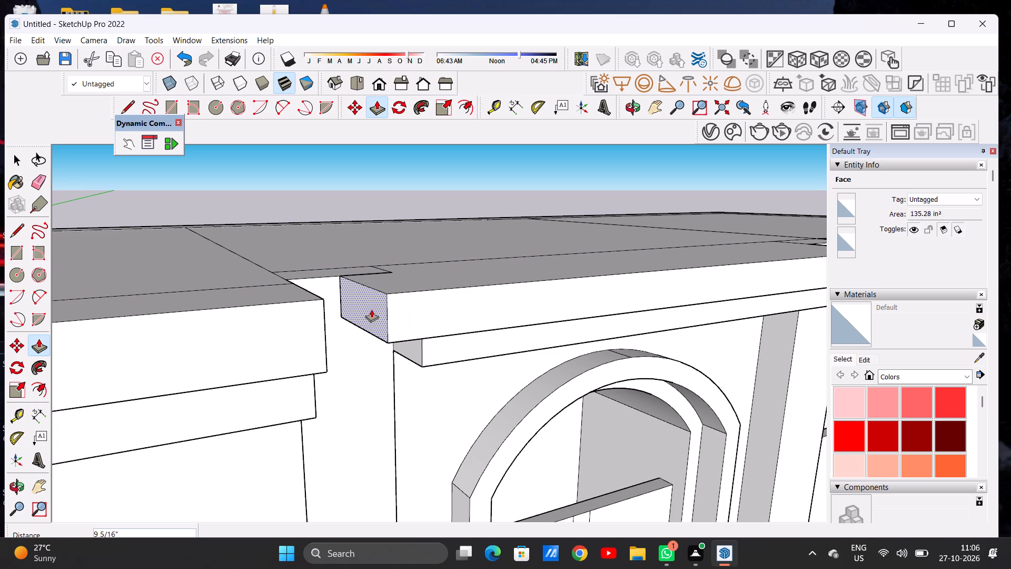
pyautogui.click(413, 346)
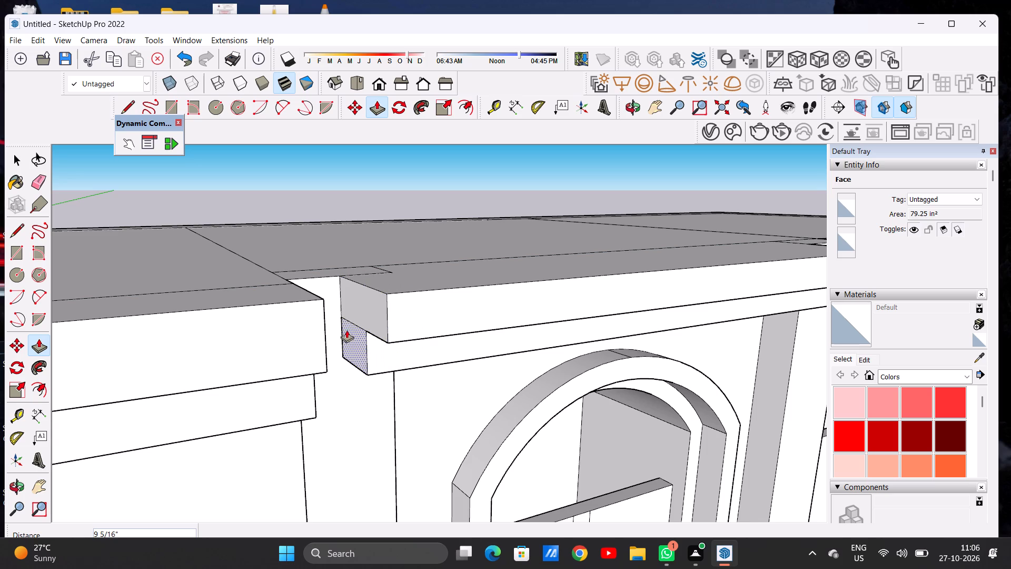
pyautogui.click(343, 320)
pyautogui.press('space')
# Push/Pull the right ends of the centre bay's cornice bands across the right pilaster, the upper by about 1' 11" and the lower slightly less.
pyautogui.scroll(-15, 357, 319)
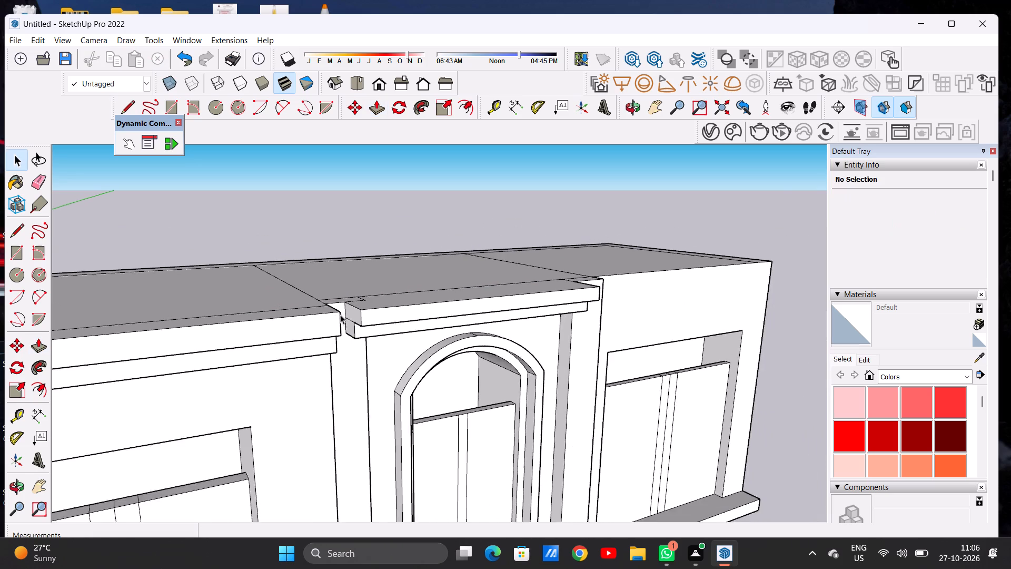
pyautogui.scroll(-1, 340, 315)
pyautogui.moveTo(420, 320); pyautogui.dragTo(340, 282, button='middle')
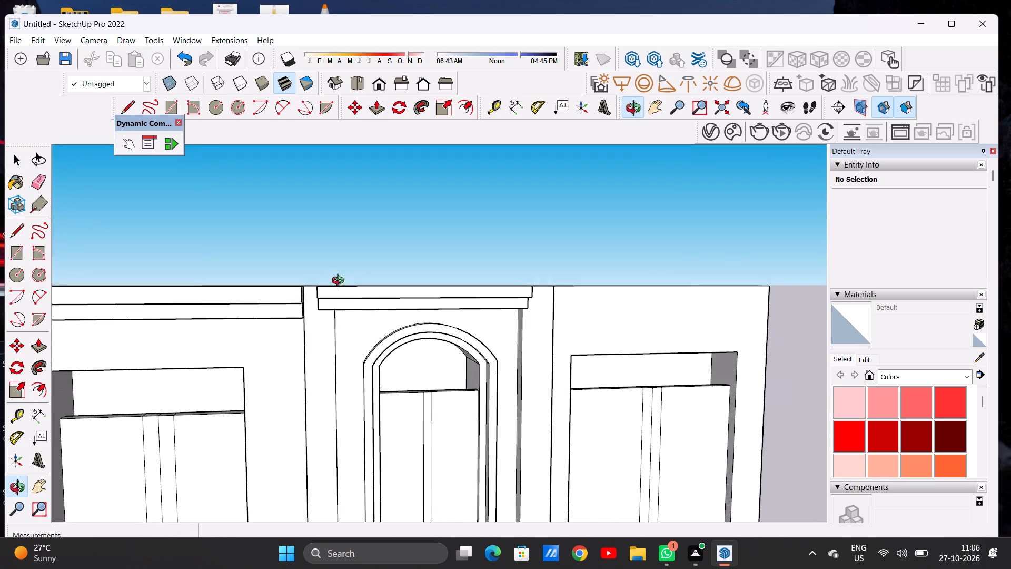
pyautogui.moveTo(340, 282); pyautogui.dragTo(335, 279, button='middle')
pyautogui.scroll(-5, 323, 280)
pyautogui.moveTo(440, 302); pyautogui.dragTo(332, 317, button='middle')
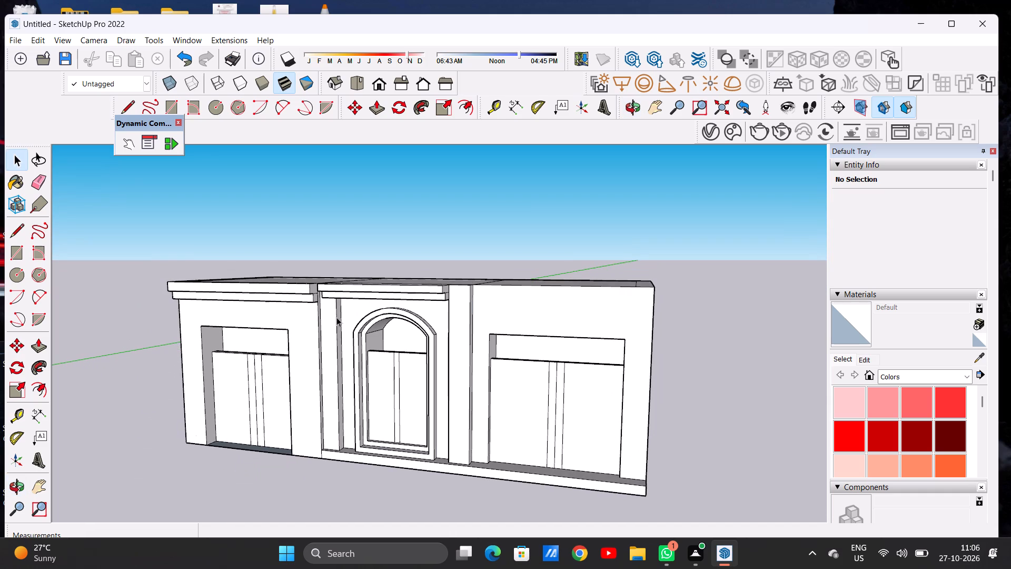
pyautogui.moveTo(427, 315); pyautogui.dragTo(373, 343, button='middle')
pyautogui.scroll(8, 445, 289)
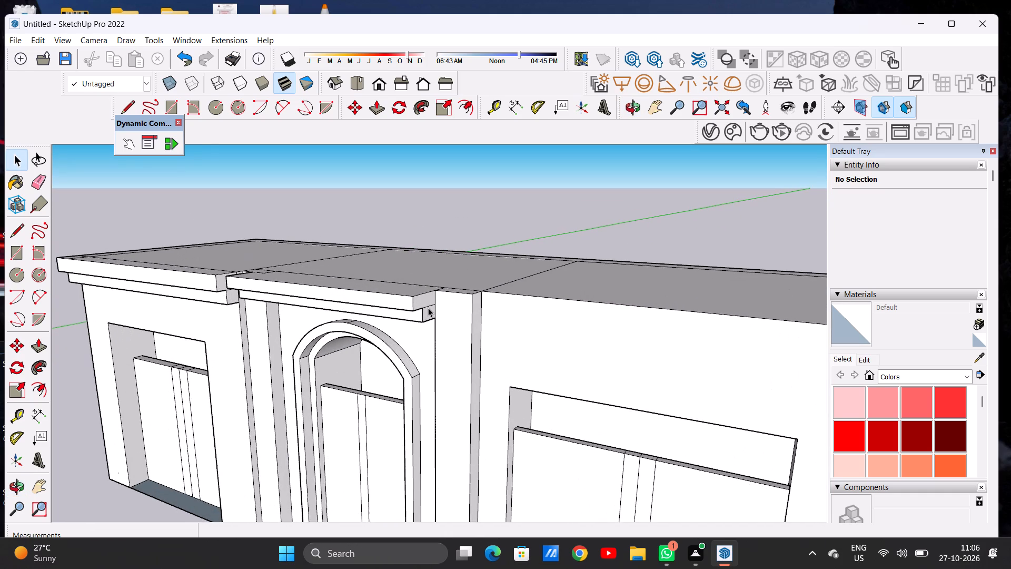
pyautogui.press('p')
pyautogui.scroll(6, 420, 304)
pyautogui.click(418, 297)
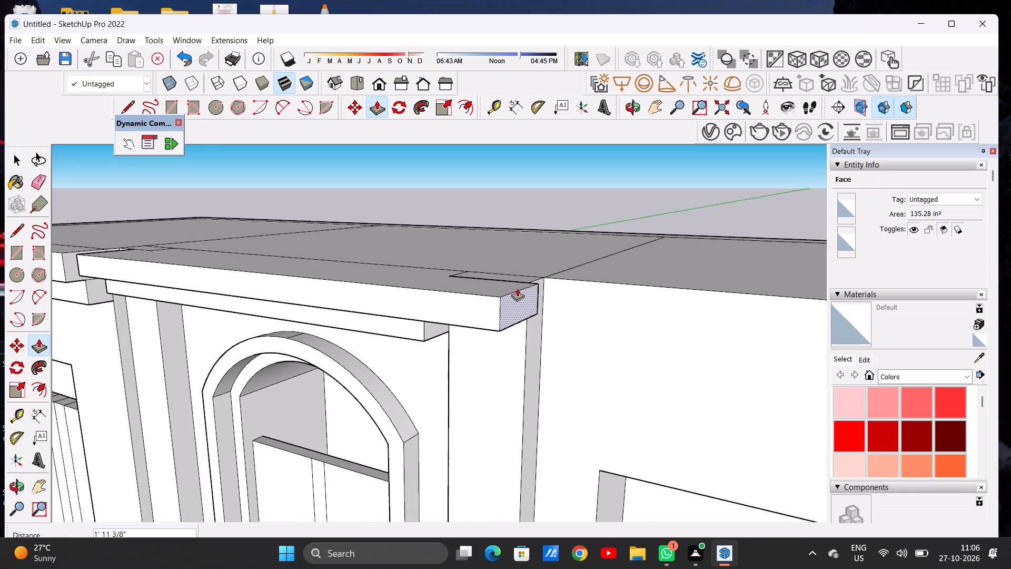
pyautogui.click(528, 281)
pyautogui.scroll(6, 440, 329)
pyautogui.click(429, 329)
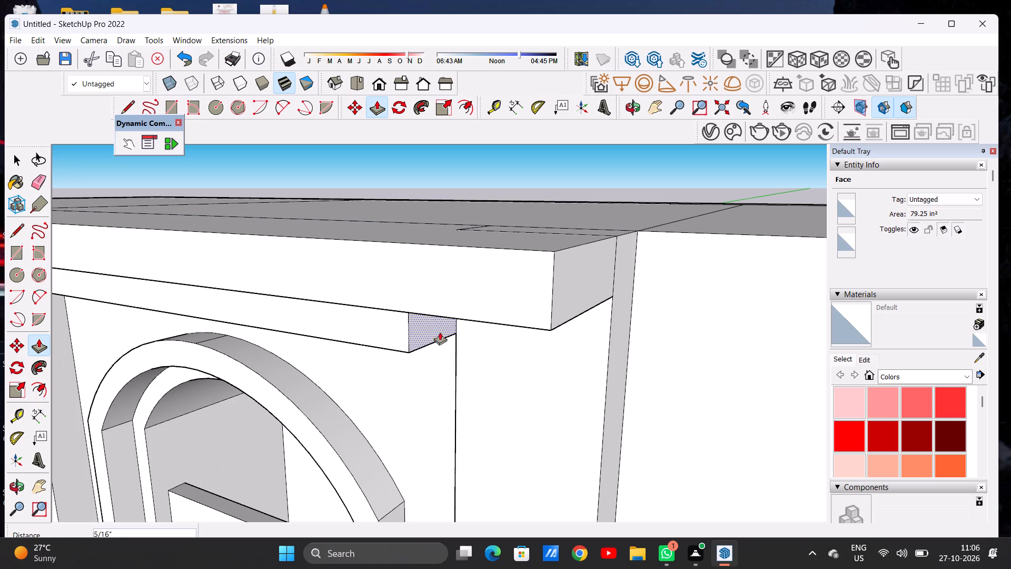
pyautogui.click(542, 347)
pyautogui.press('space')
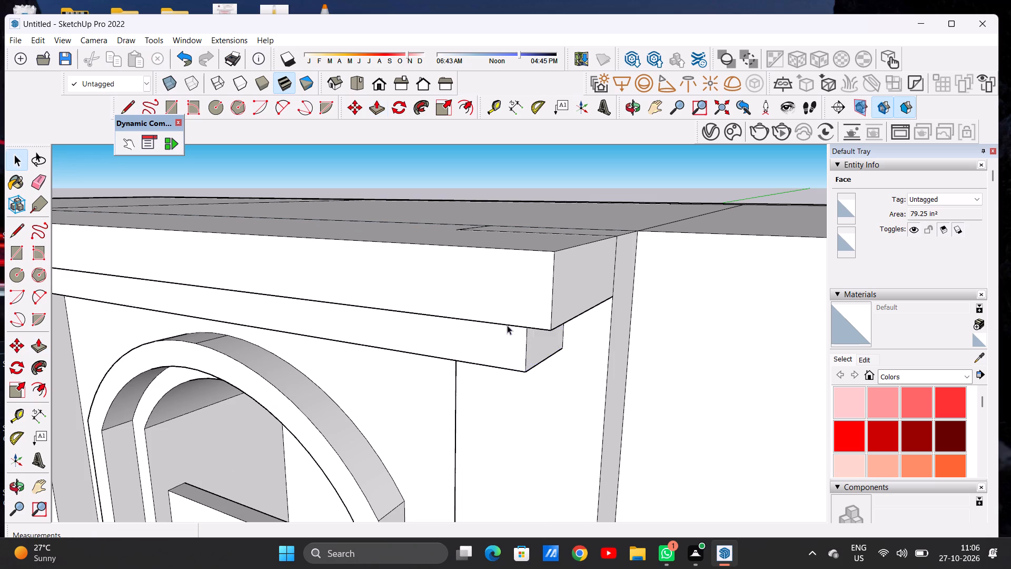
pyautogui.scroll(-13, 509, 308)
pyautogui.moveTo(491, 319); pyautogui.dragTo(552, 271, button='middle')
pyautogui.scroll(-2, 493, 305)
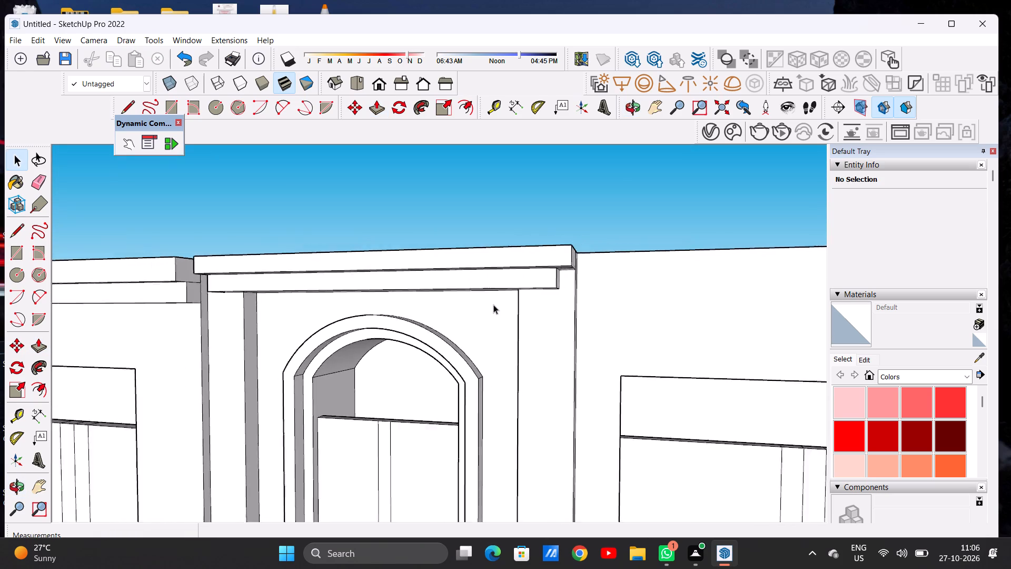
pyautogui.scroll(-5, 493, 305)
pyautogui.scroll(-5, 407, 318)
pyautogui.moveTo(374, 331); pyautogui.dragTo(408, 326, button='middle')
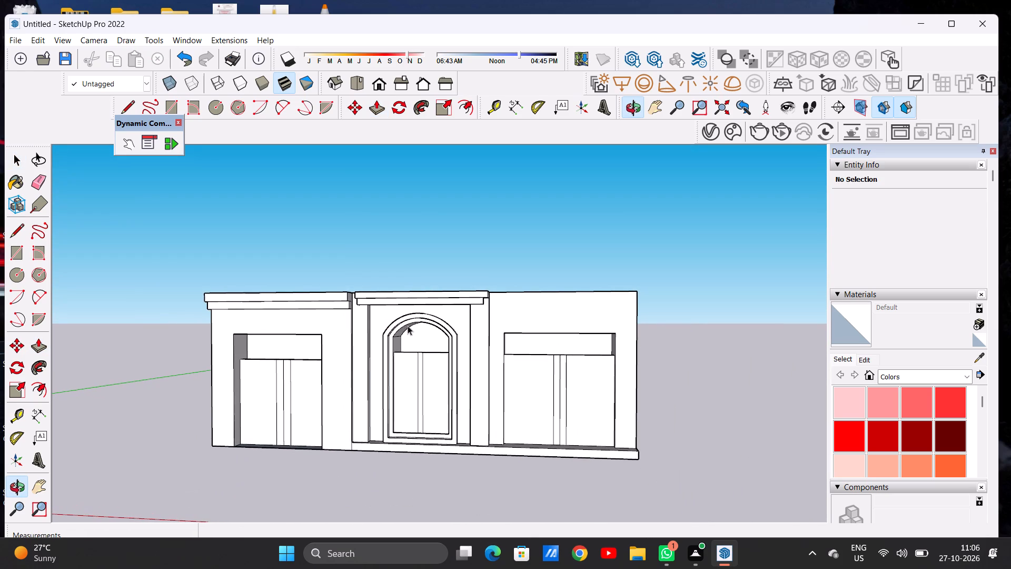
# Draw two full-width horizontal lines across the right bay's wall above its opening to mark out an upper and a lower cornice band.
pyautogui.scroll(-5, 385, 370)
pyautogui.scroll(7, 474, 324)
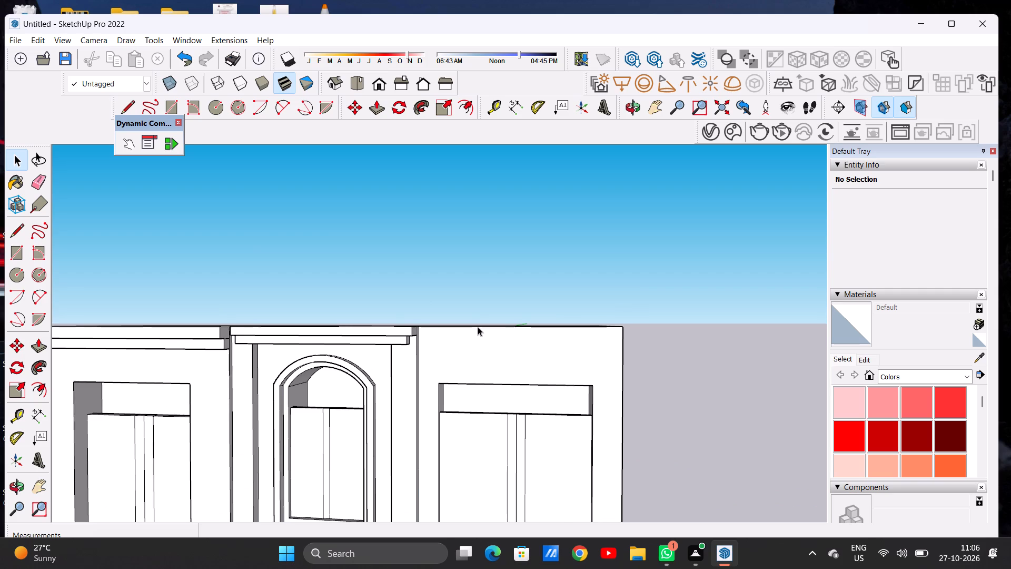
pyautogui.scroll(-1, 478, 327)
pyautogui.moveTo(486, 342); pyautogui.dragTo(503, 366, button='middle')
pyautogui.moveTo(521, 360); pyautogui.dragTo(515, 346, button='middle')
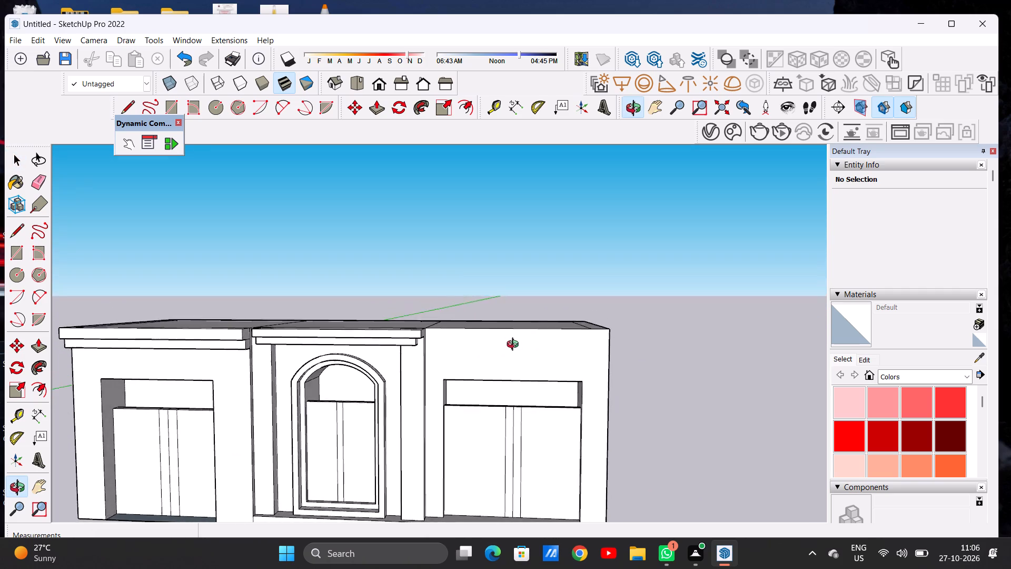
pyautogui.moveTo(515, 346); pyautogui.dragTo(515, 335, button='middle')
pyautogui.press('l')
pyautogui.scroll(4, 515, 335)
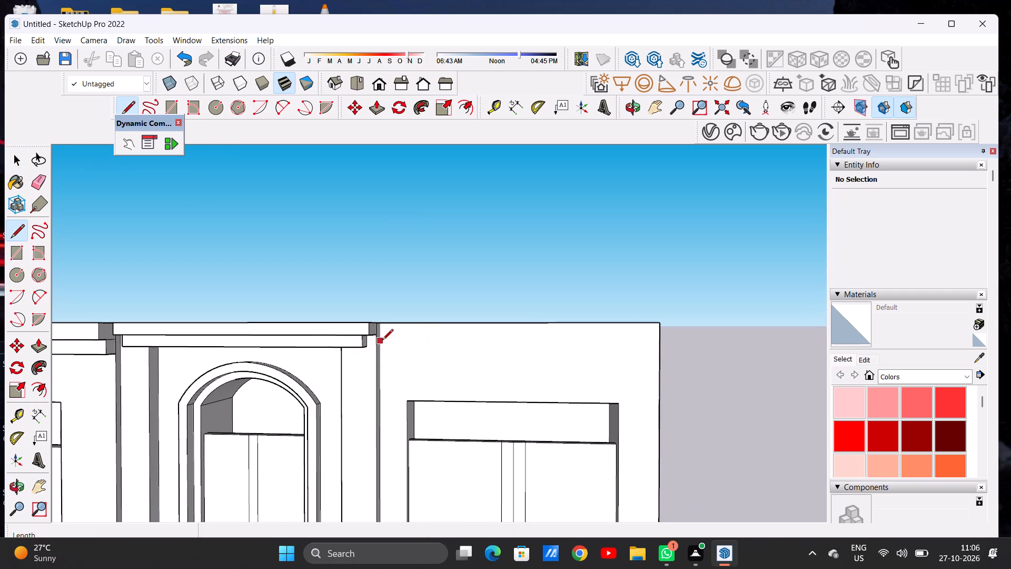
pyautogui.click(382, 339)
pyautogui.click(661, 339)
pyautogui.scroll(3, 587, 353)
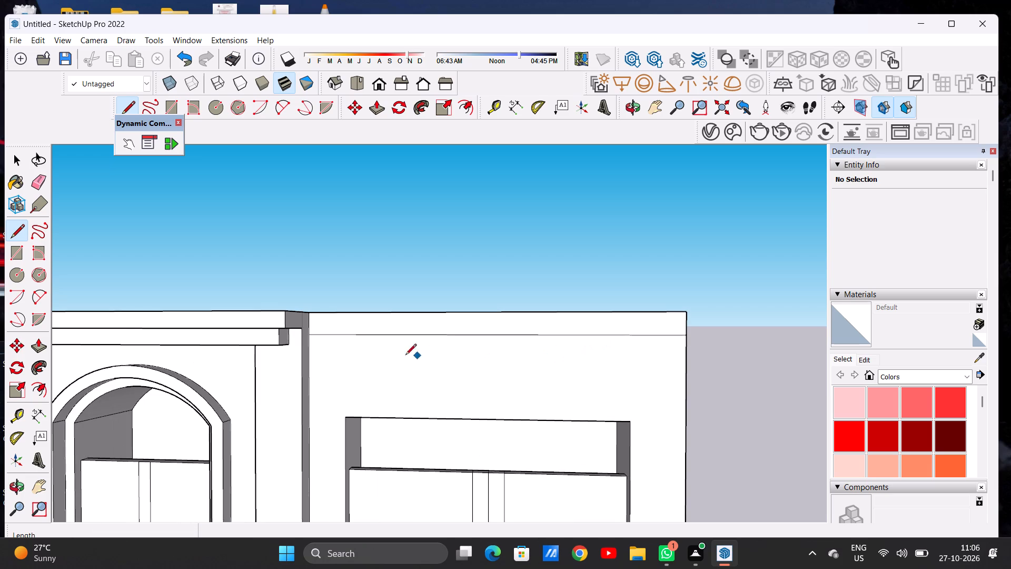
pyautogui.click(310, 350)
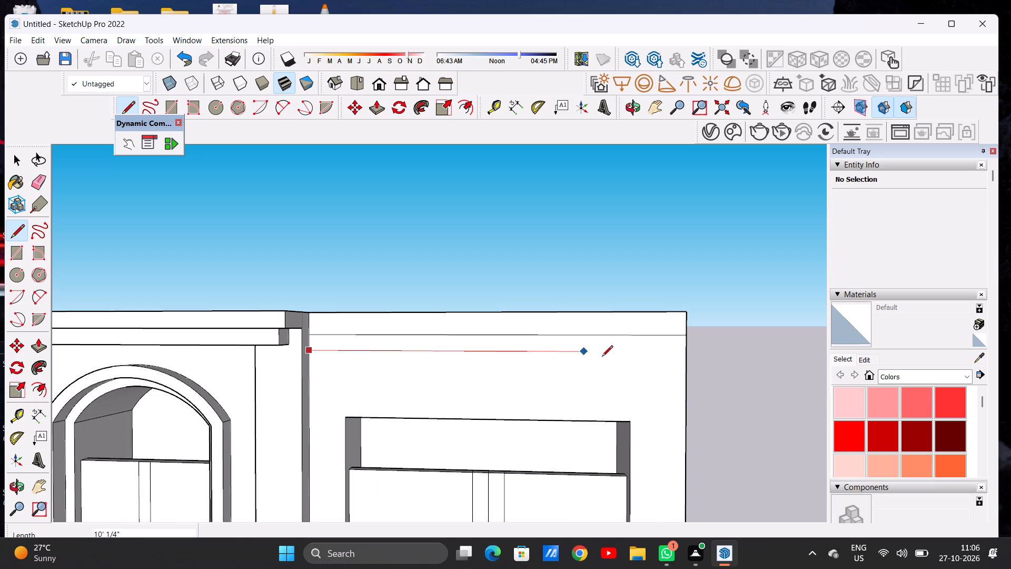
pyautogui.click(682, 356)
pyautogui.press('space')
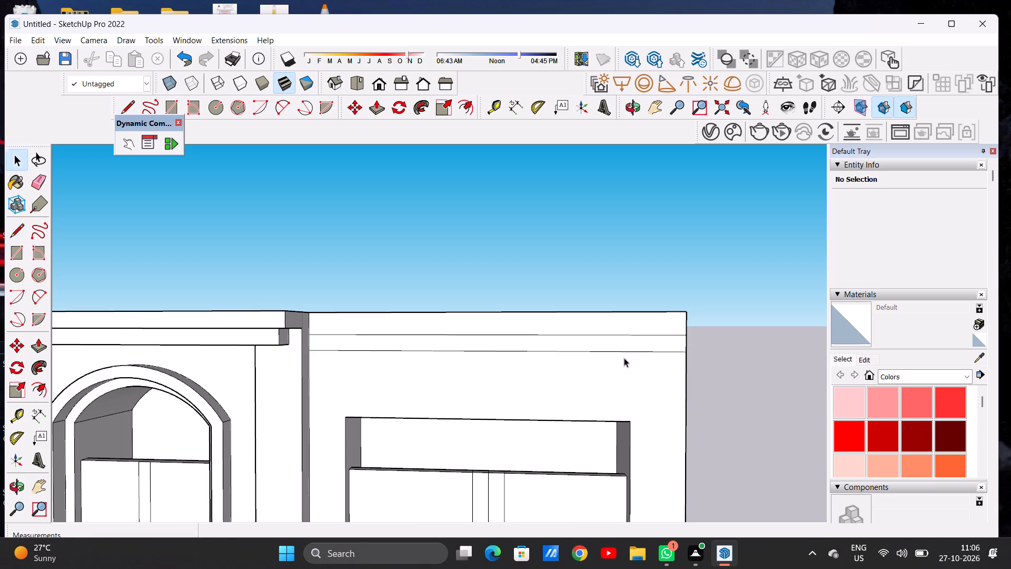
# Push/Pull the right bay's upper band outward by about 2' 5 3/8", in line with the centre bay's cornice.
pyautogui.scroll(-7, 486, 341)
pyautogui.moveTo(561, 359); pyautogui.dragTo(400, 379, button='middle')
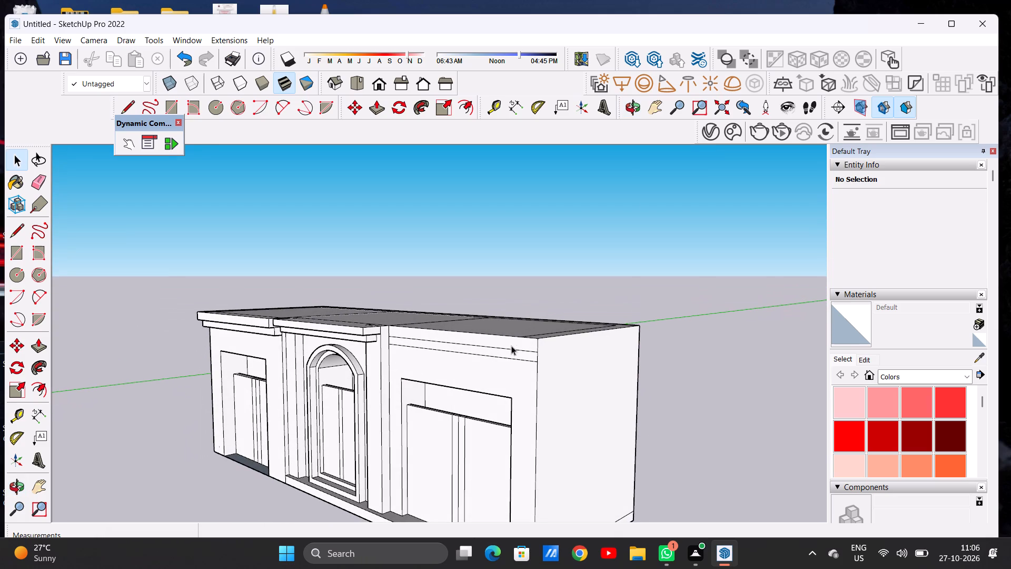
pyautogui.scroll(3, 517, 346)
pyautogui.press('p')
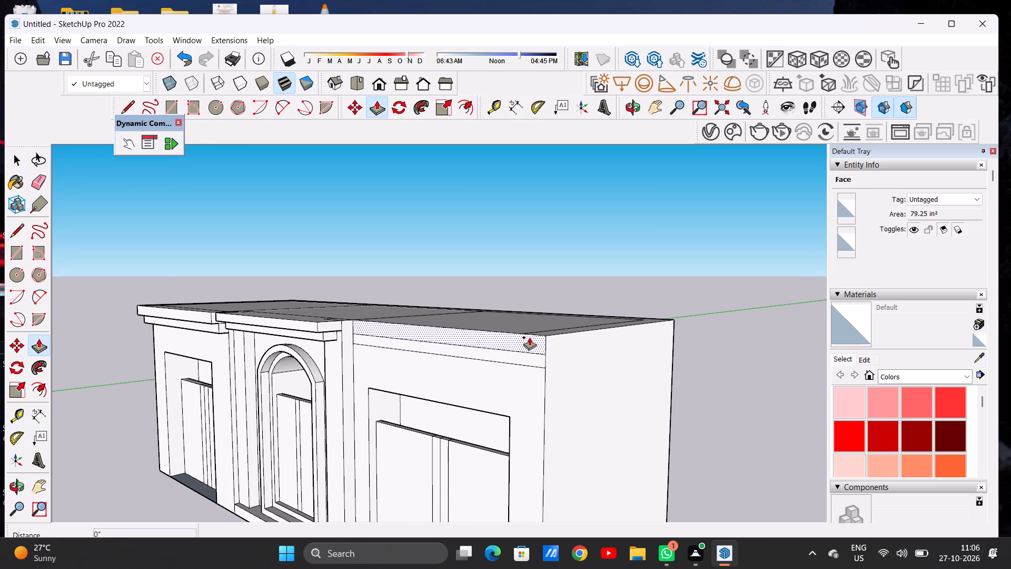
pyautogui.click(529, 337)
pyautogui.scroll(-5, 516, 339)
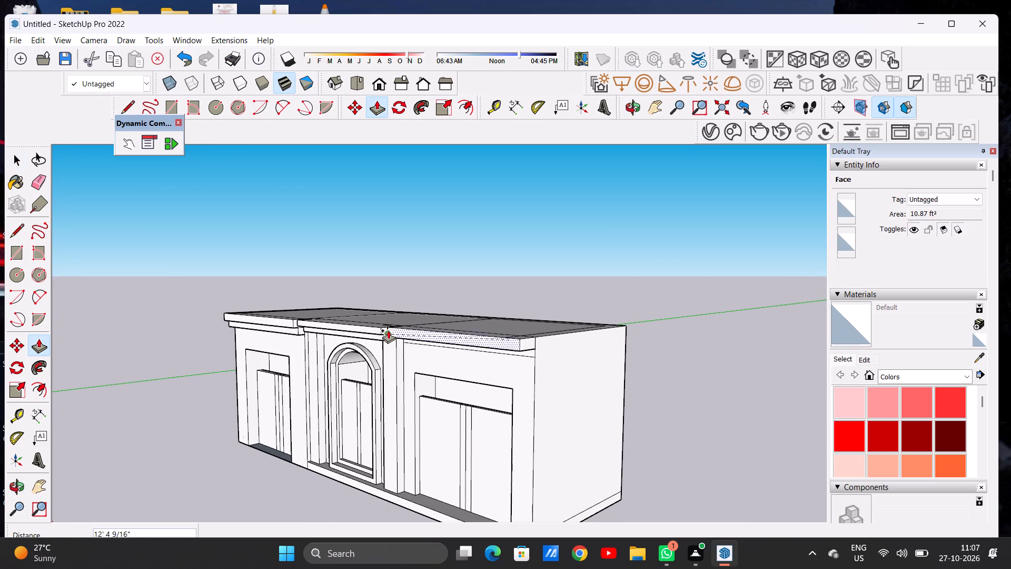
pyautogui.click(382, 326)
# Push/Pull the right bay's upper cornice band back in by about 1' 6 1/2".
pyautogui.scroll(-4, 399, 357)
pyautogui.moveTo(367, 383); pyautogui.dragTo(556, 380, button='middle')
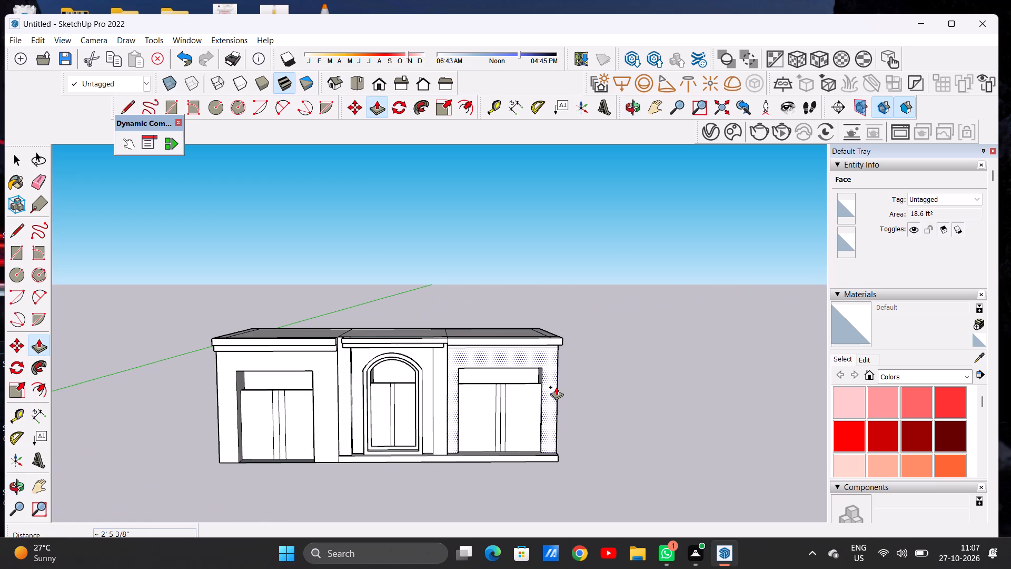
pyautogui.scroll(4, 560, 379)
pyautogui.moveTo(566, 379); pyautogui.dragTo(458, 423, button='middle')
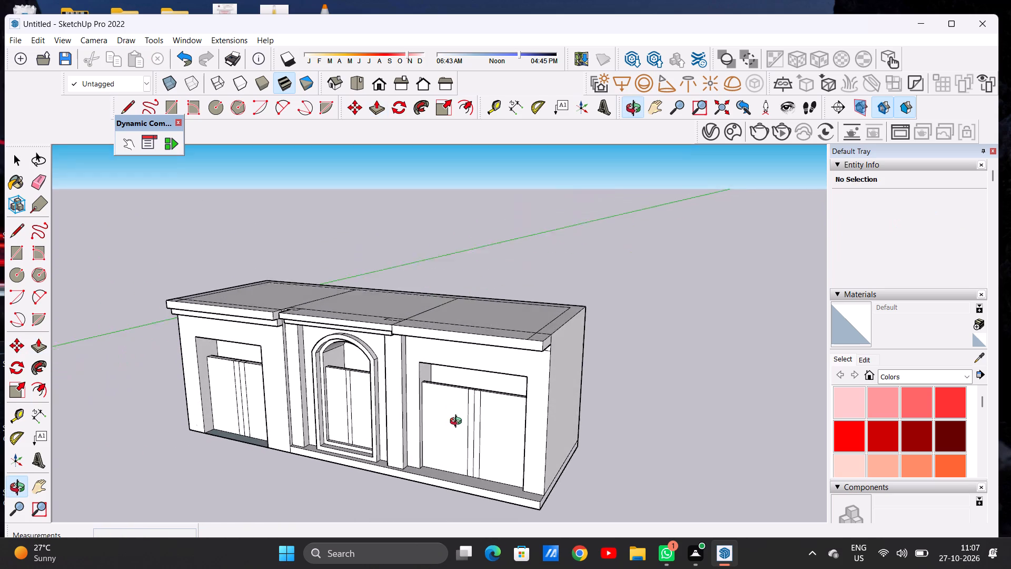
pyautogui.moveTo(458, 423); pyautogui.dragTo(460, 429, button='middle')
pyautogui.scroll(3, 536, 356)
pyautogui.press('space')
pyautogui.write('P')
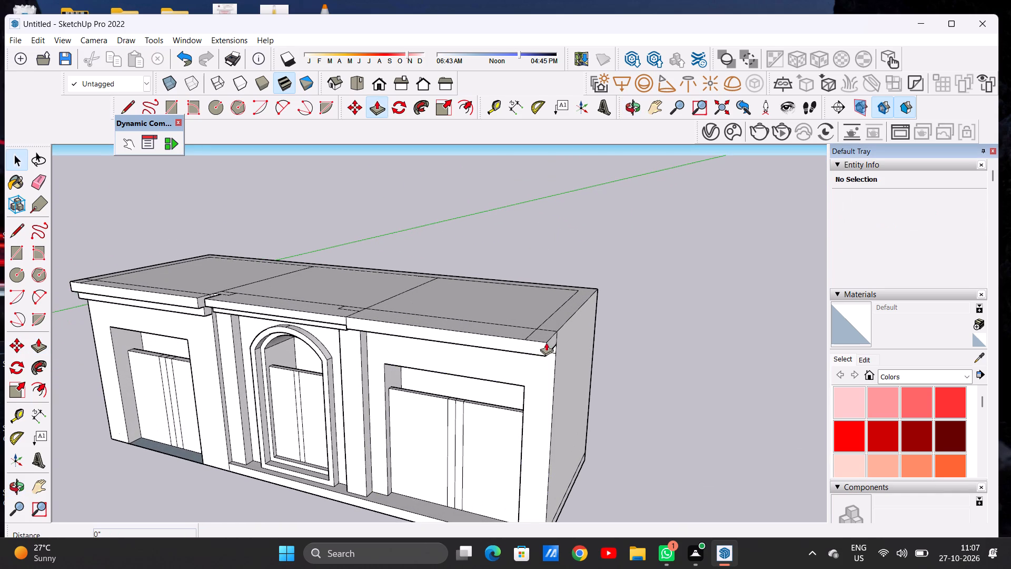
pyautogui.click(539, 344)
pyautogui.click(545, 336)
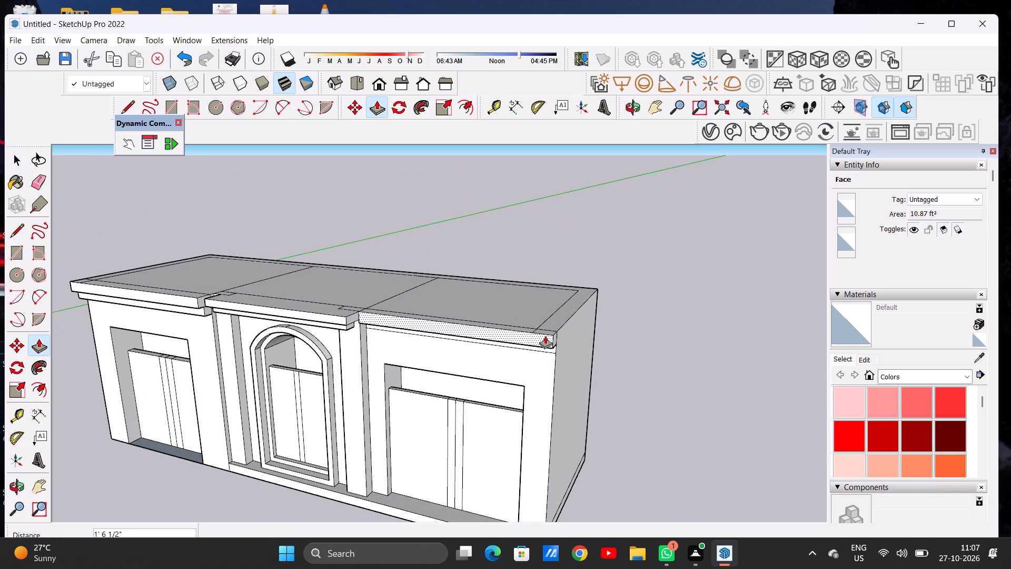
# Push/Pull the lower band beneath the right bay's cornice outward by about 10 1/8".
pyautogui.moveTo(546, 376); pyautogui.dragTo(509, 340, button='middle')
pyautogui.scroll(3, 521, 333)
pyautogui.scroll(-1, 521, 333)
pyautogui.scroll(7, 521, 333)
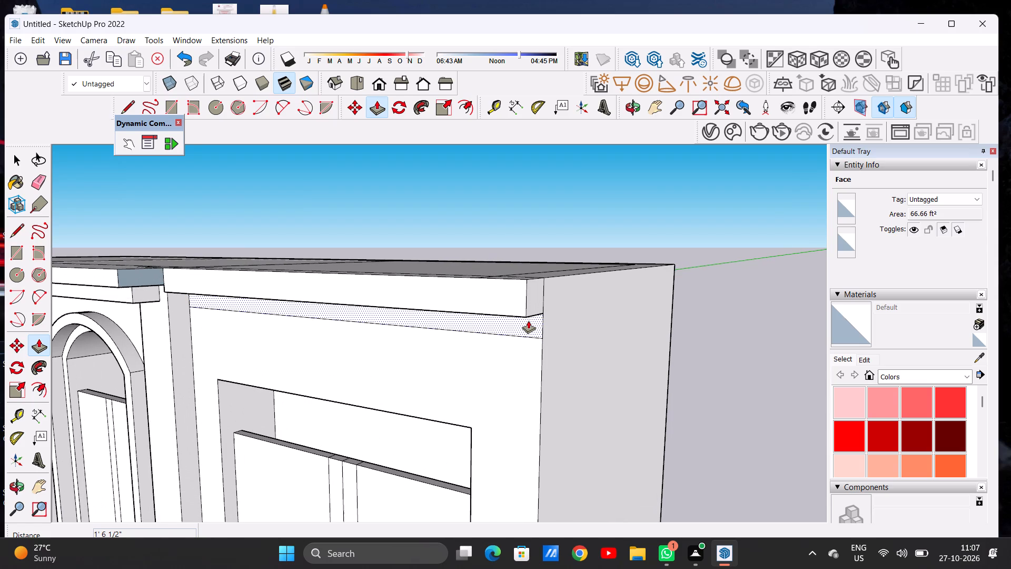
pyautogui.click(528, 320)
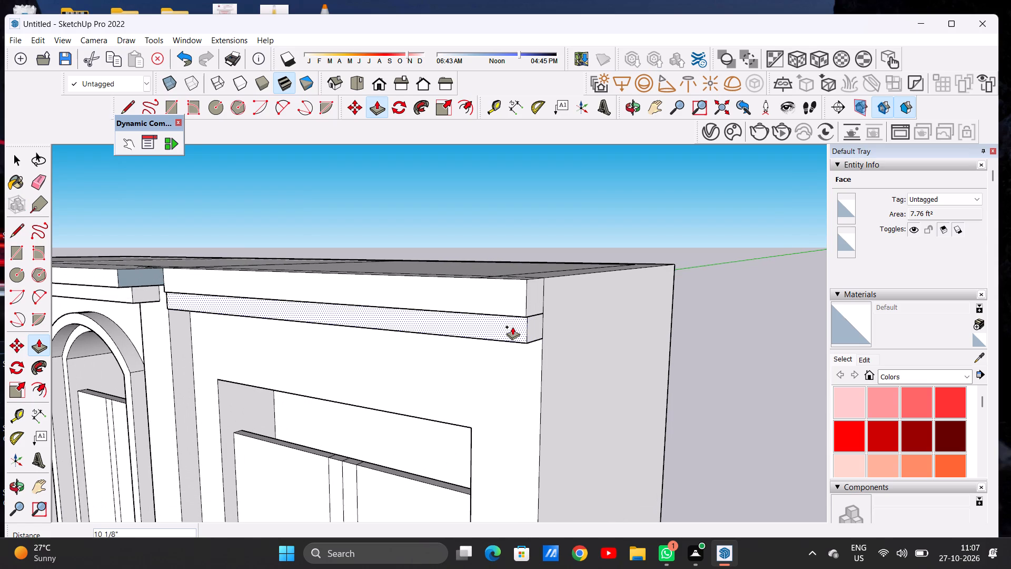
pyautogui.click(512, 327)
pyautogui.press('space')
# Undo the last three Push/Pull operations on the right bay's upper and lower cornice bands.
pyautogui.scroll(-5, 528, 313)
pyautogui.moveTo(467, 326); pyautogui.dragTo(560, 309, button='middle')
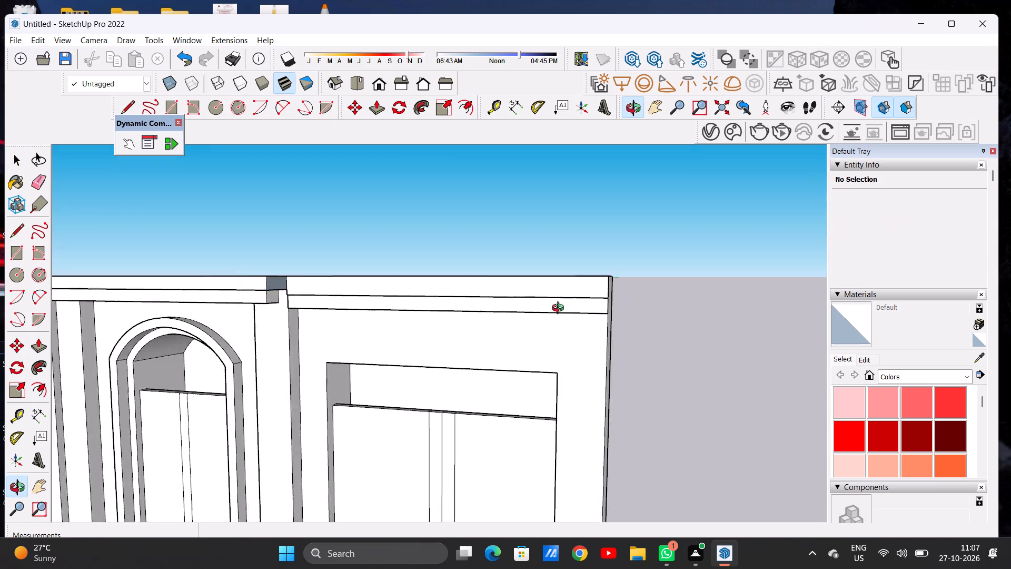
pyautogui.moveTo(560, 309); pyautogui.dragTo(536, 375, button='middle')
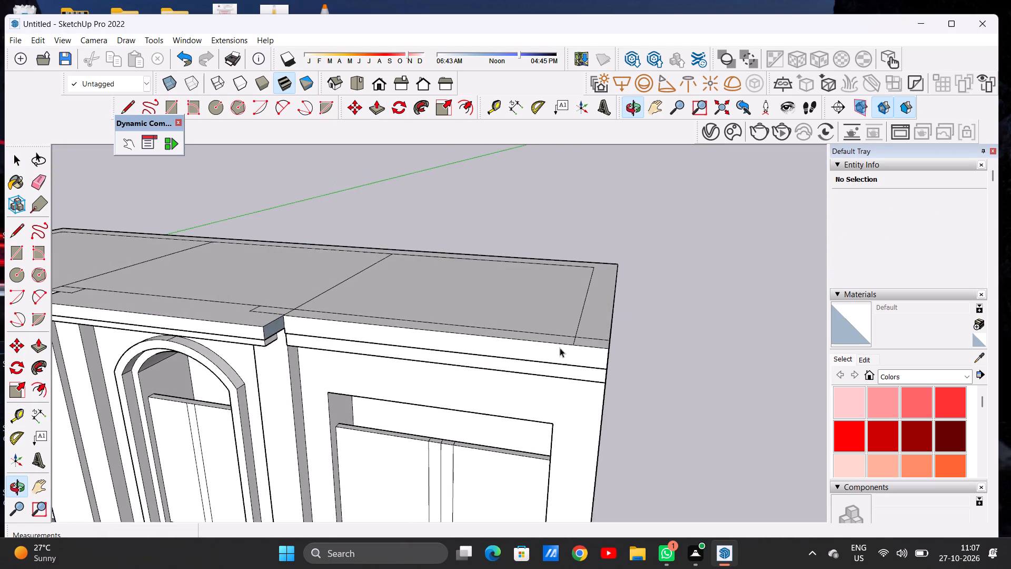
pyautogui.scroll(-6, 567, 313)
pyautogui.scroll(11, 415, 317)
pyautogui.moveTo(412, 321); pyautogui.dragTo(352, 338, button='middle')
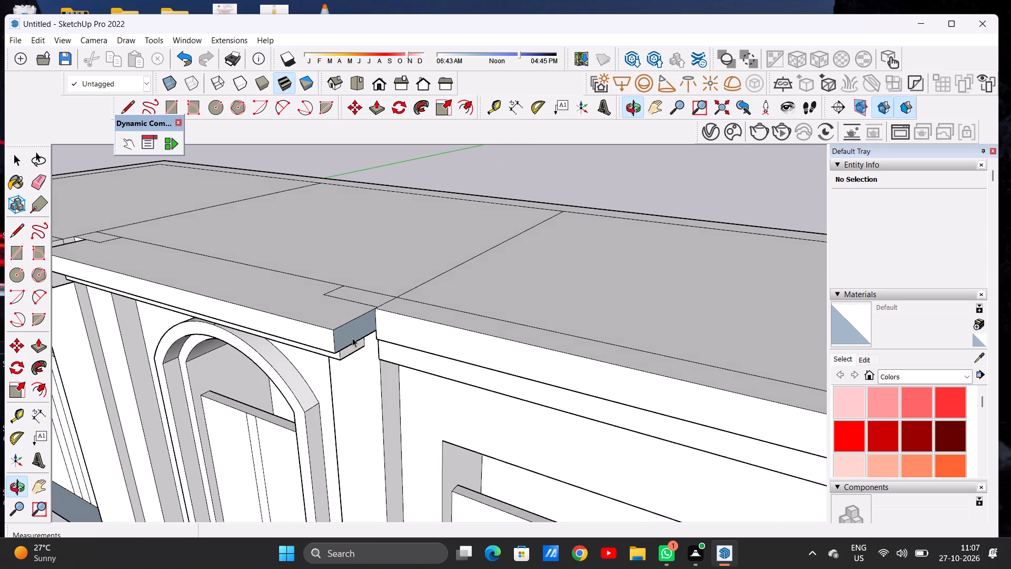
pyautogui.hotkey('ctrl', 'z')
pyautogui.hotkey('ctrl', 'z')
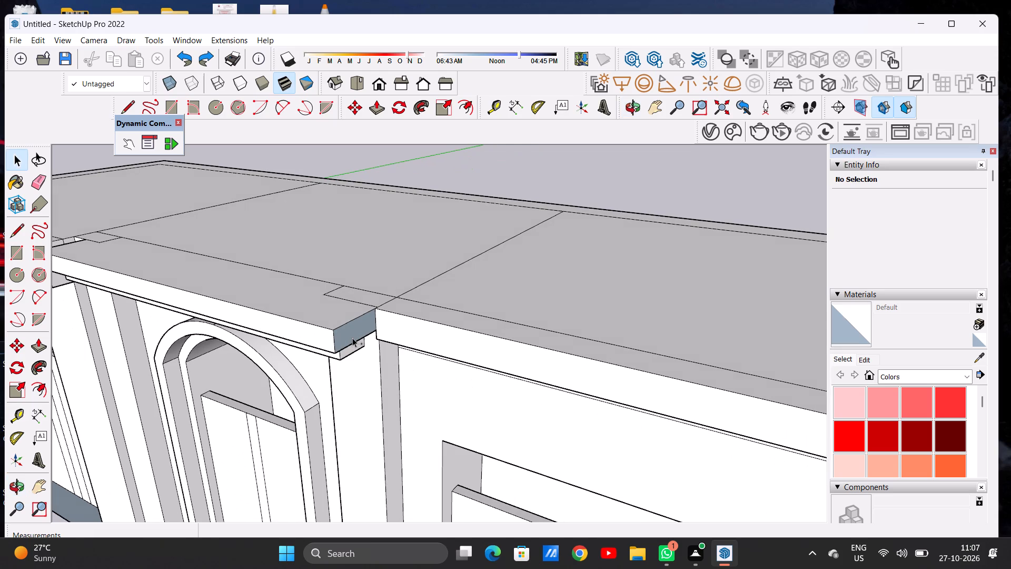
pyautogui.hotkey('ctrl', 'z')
# Push/Pull the upper band at the top of the right bay's wall outward by about 9 11/16".
pyautogui.scroll(-11, 352, 338)
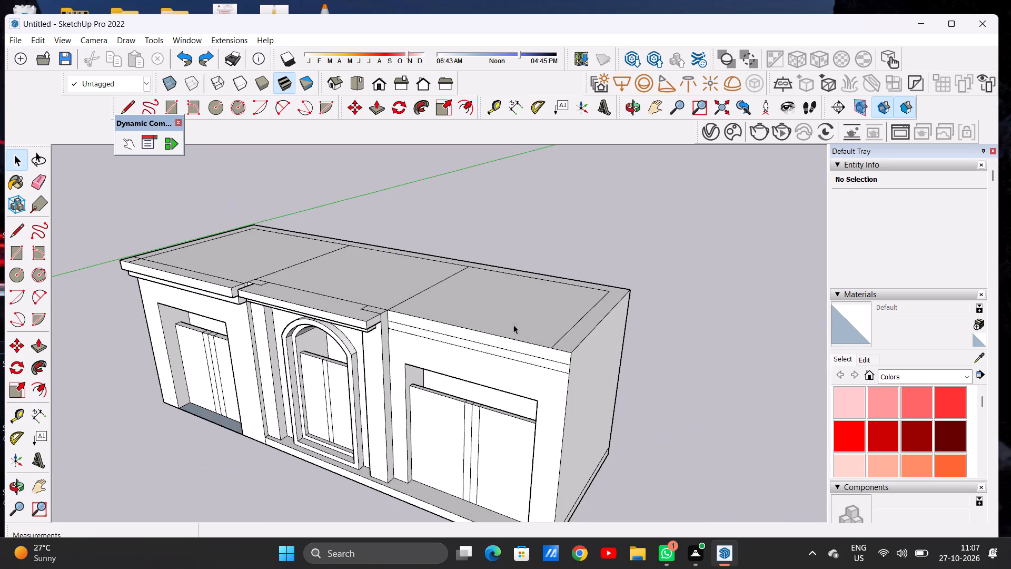
pyautogui.scroll(4, 530, 351)
pyautogui.press('p')
pyautogui.scroll(3, 521, 346)
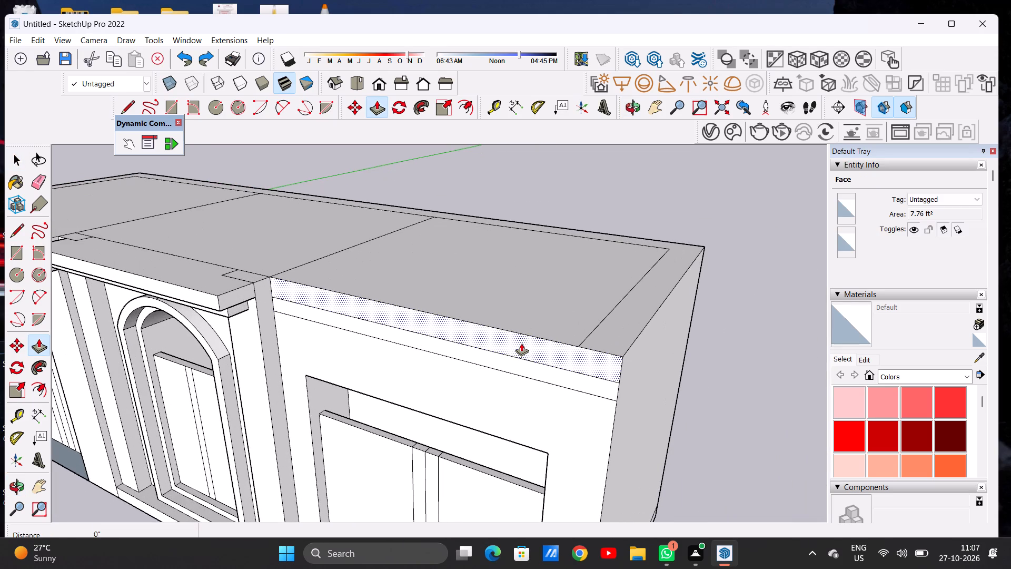
pyautogui.click(521, 343)
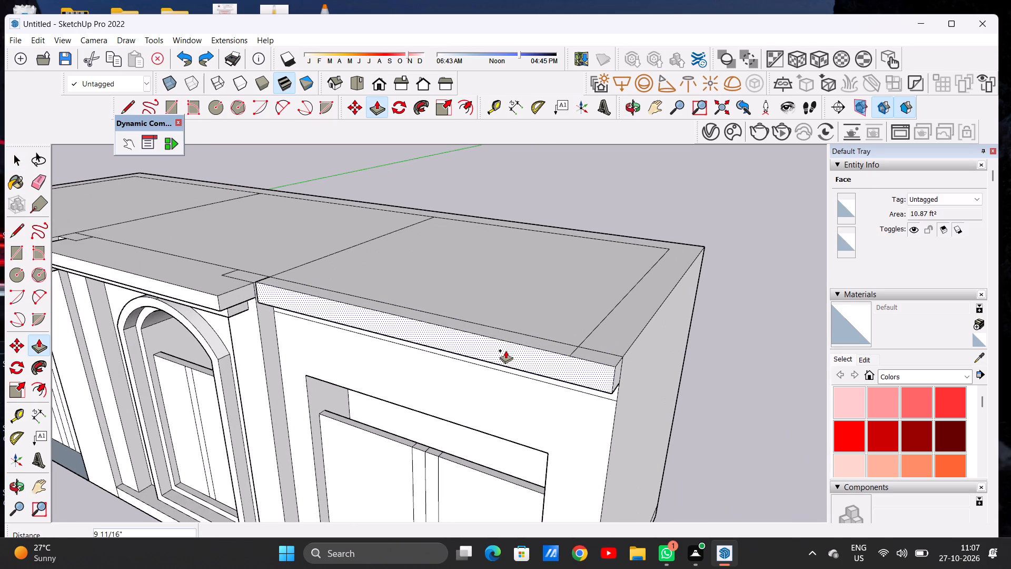
pyautogui.click(502, 352)
# Push/Pull the lower band beneath the right bay's cornice outward by 11 3/4".
pyautogui.scroll(-6, 508, 306)
pyautogui.moveTo(545, 366); pyautogui.dragTo(520, 317, button='middle')
pyautogui.scroll(2, 543, 329)
pyautogui.scroll(-1, 541, 328)
pyautogui.scroll(9, 541, 328)
pyautogui.click(547, 301)
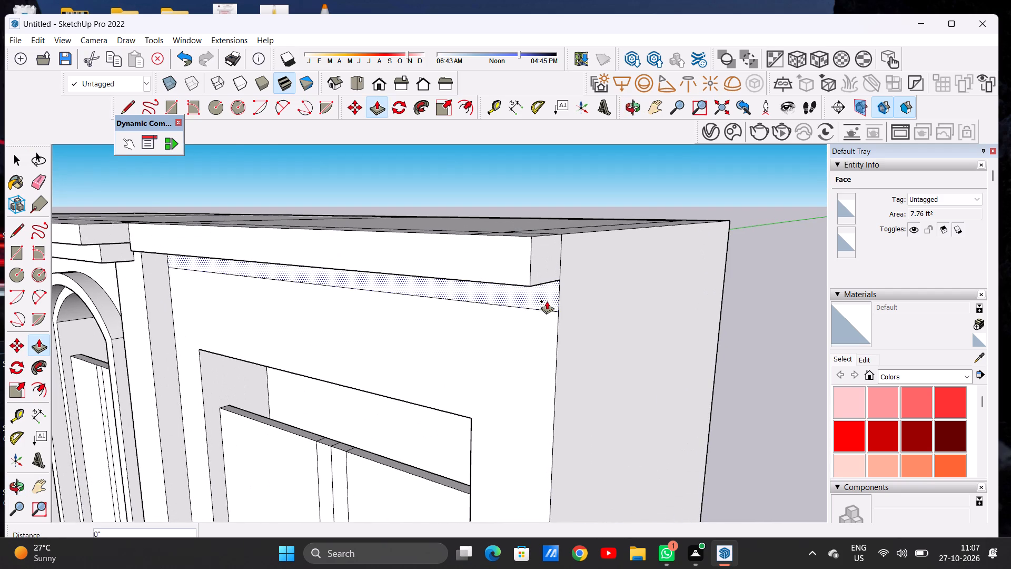
pyautogui.click(519, 306)
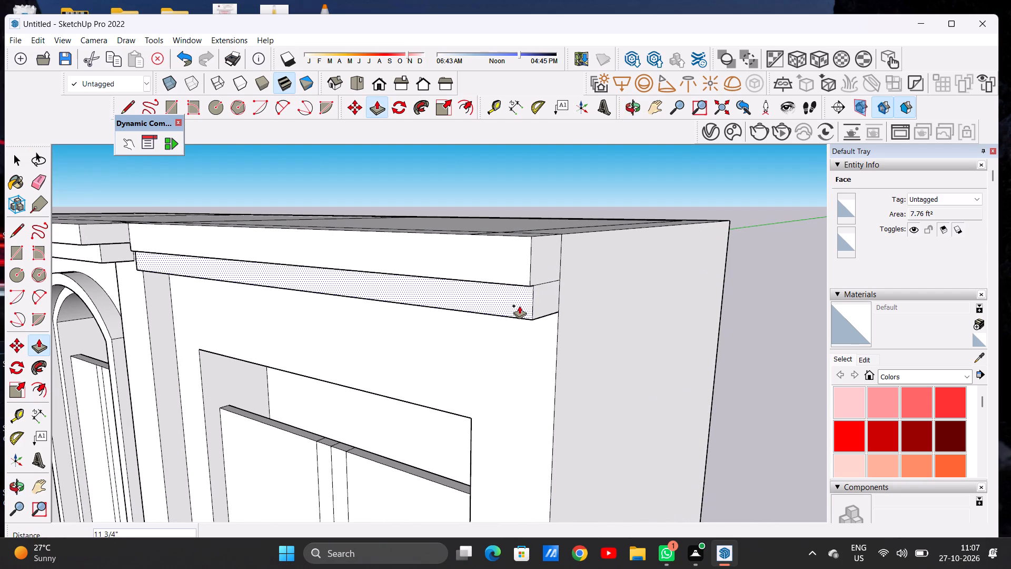
pyautogui.press('space')
# Examine the cornices and roof of all three bays from the front and from above.
pyautogui.scroll(-18, 525, 310)
pyautogui.moveTo(408, 319); pyautogui.dragTo(565, 290, button='middle')
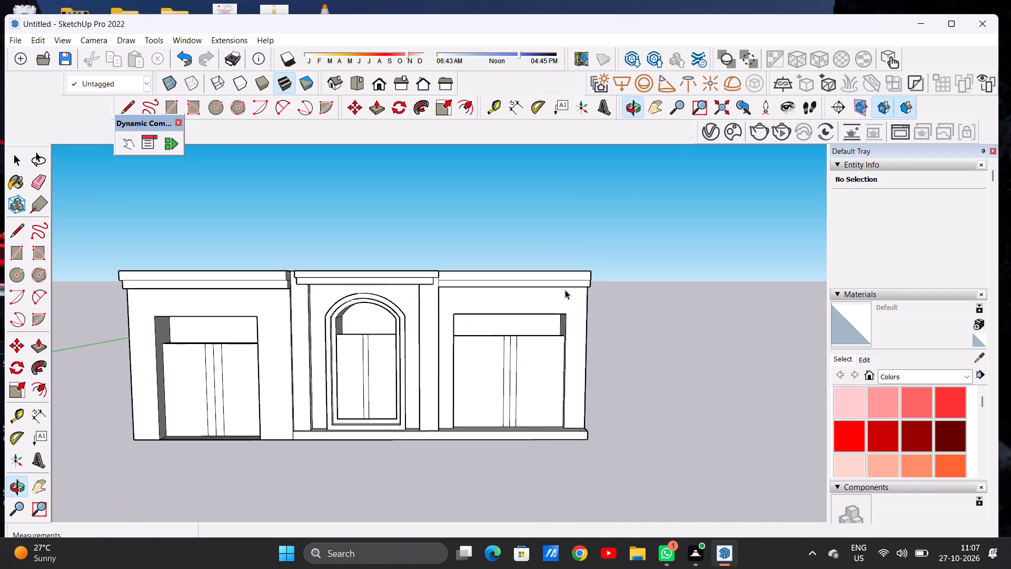
pyautogui.scroll(-6, 567, 294)
pyautogui.scroll(7, 482, 286)
pyautogui.moveTo(507, 308); pyautogui.dragTo(483, 309, button='middle')
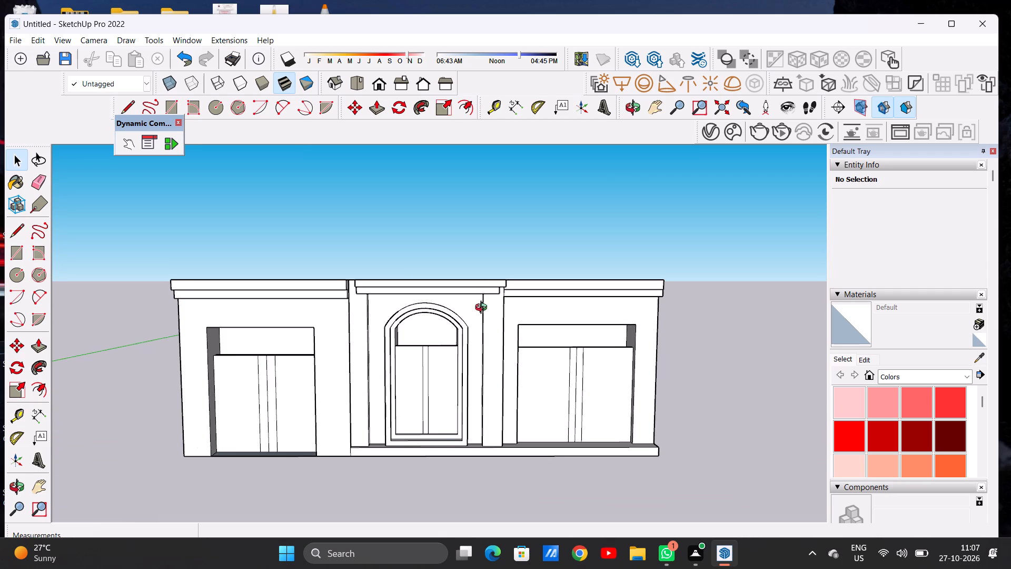
pyautogui.moveTo(483, 309); pyautogui.dragTo(431, 333, button='middle')
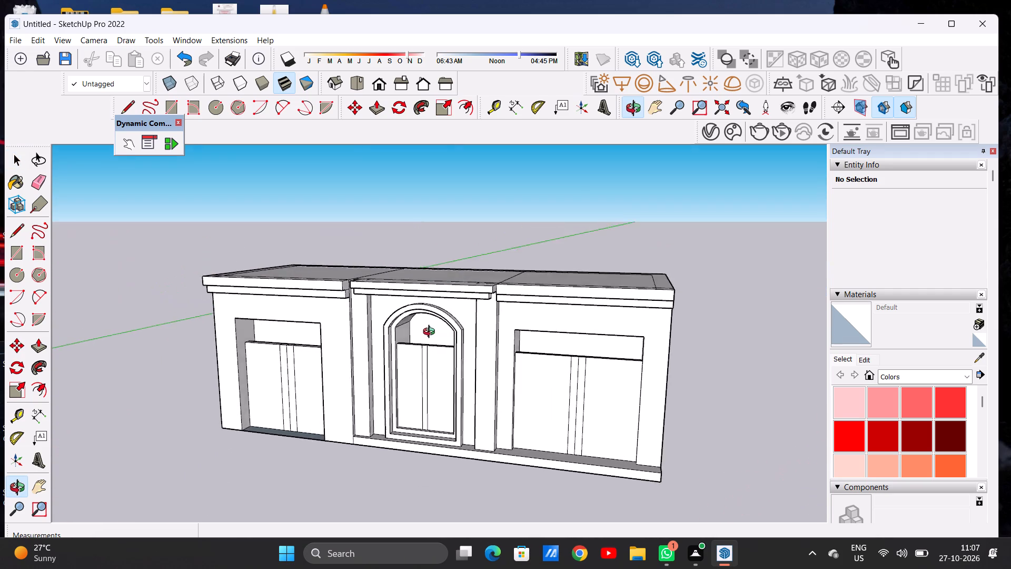
pyautogui.moveTo(431, 333); pyautogui.dragTo(462, 291, button='middle')
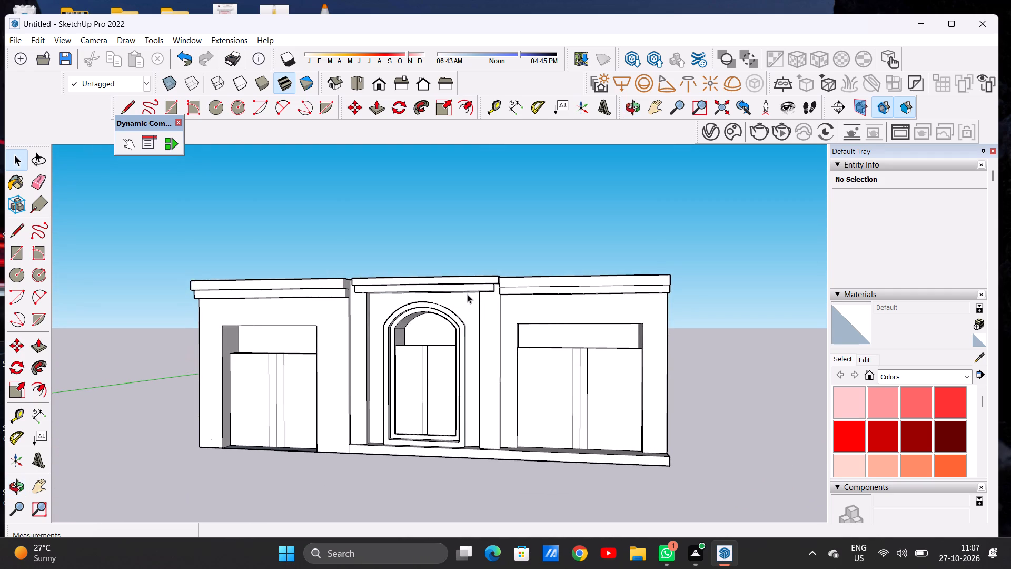
pyautogui.scroll(-7, 466, 295)
pyautogui.moveTo(439, 291); pyautogui.dragTo(454, 381, button='middle')
pyautogui.moveTo(420, 295); pyautogui.dragTo(448, 401, button='middle')
pyautogui.scroll(4, 418, 286)
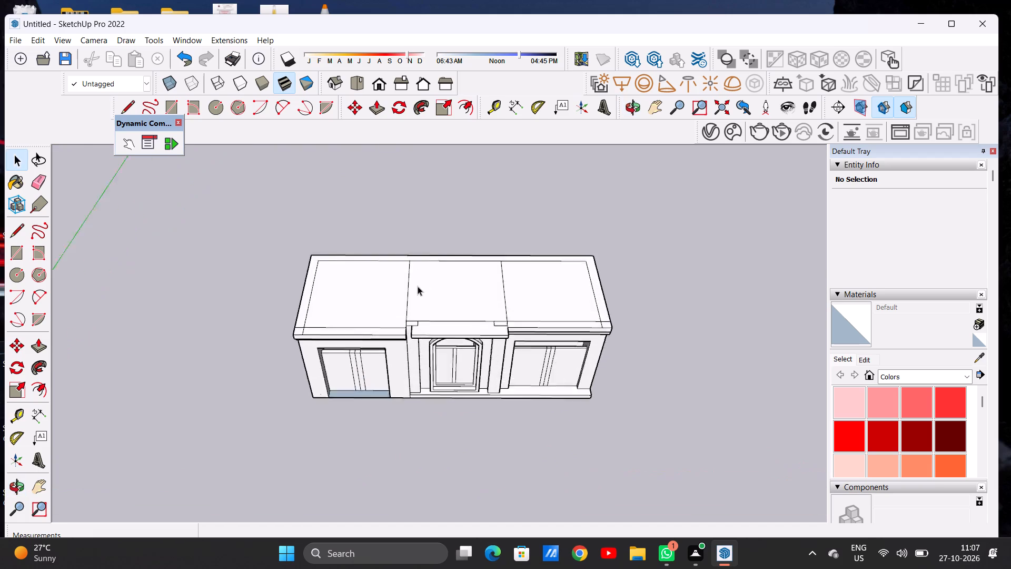
pyautogui.scroll(3, 418, 286)
pyautogui.scroll(-1, 418, 286)
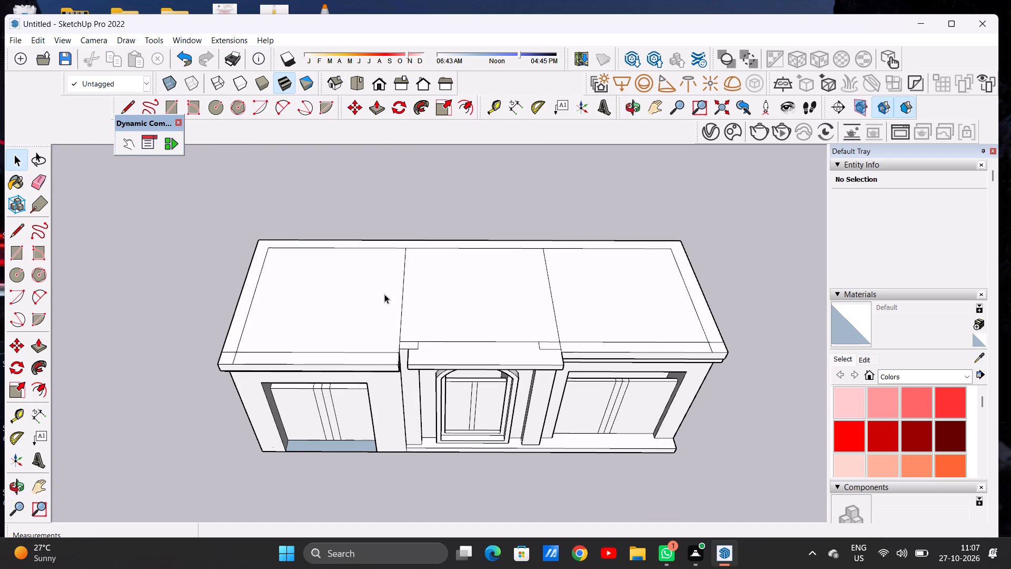
pyautogui.scroll(-5, 370, 293)
pyautogui.scroll(1, 334, 338)
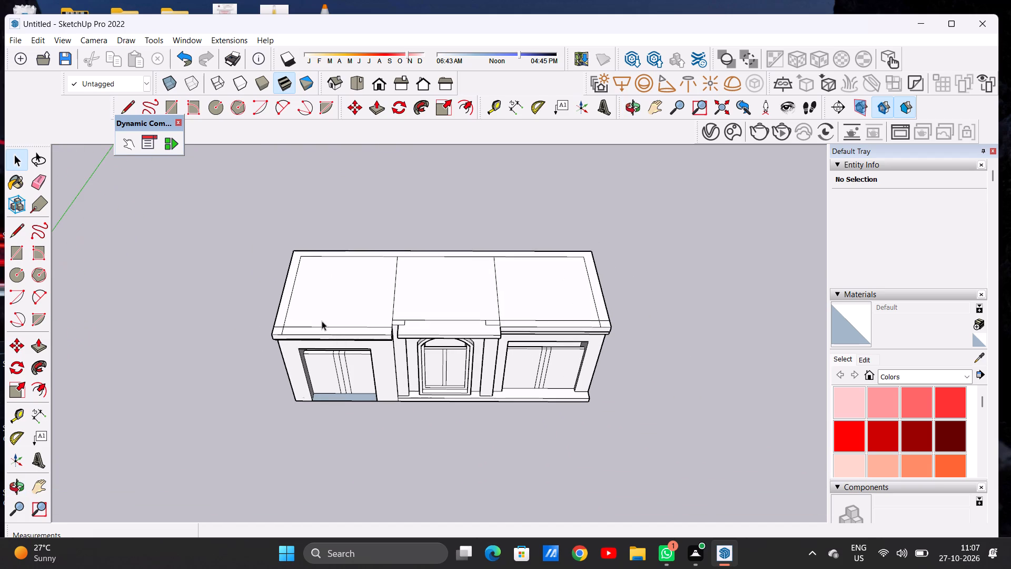
# Draw a line about 13' 1 1/8" long across the left bay's roof, parallel to its left inset line, from front to rear inset line.
pyautogui.press('space')
pyautogui.press('l')
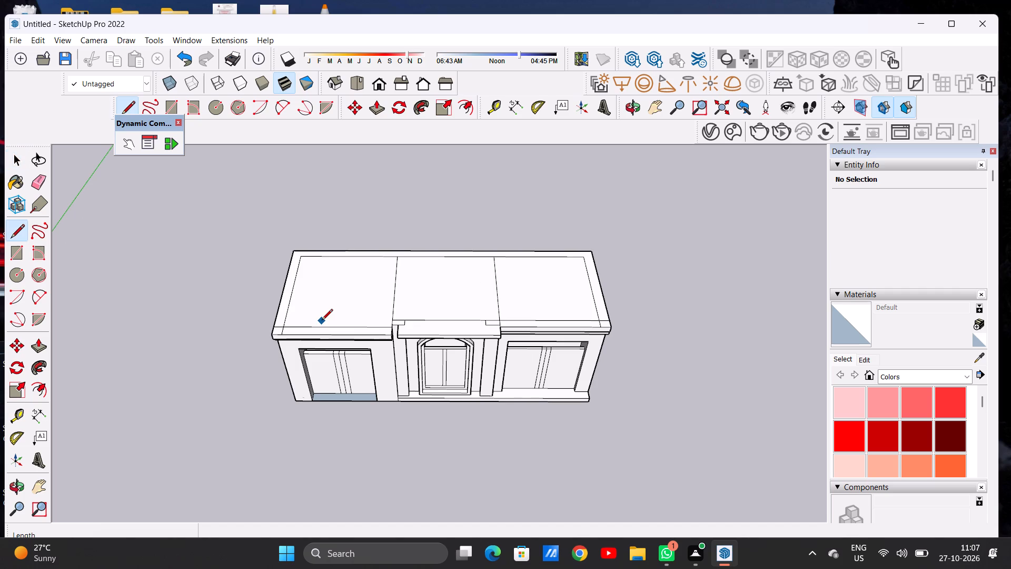
pyautogui.scroll(5, 308, 331)
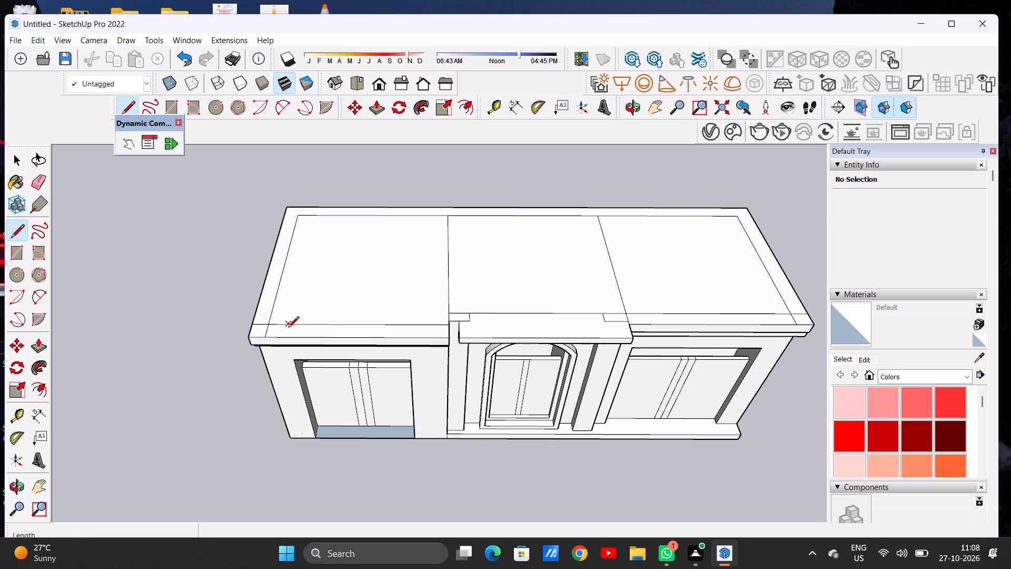
pyautogui.press('space')
pyautogui.write('L')
pyautogui.scroll(3, 288, 328)
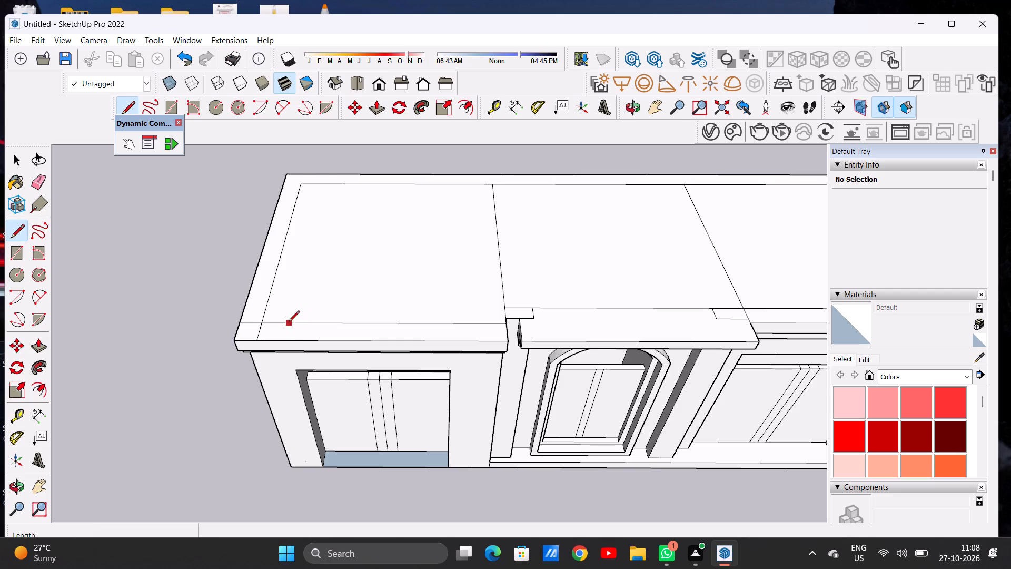
pyautogui.click(280, 322)
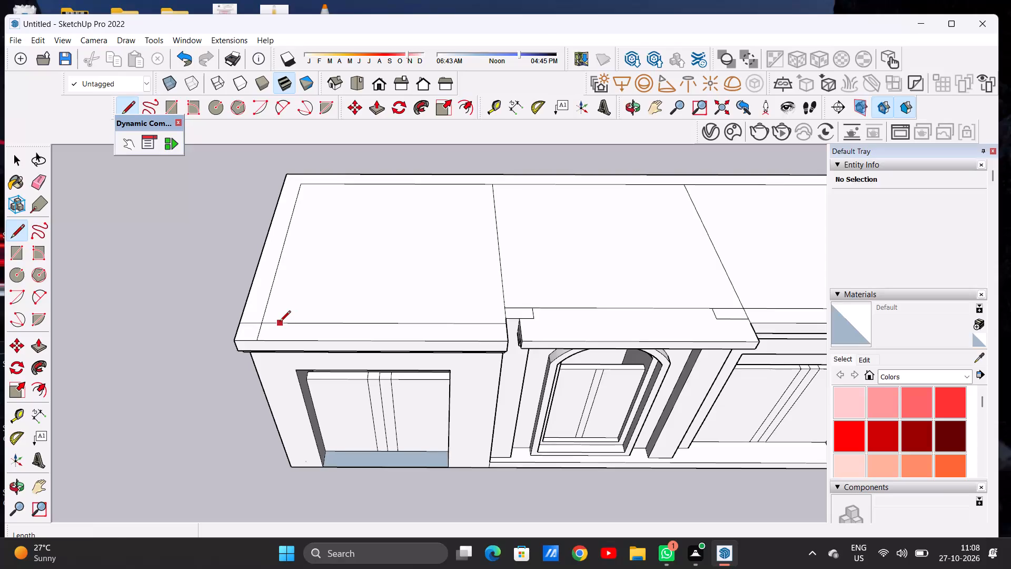
pyautogui.click(315, 183)
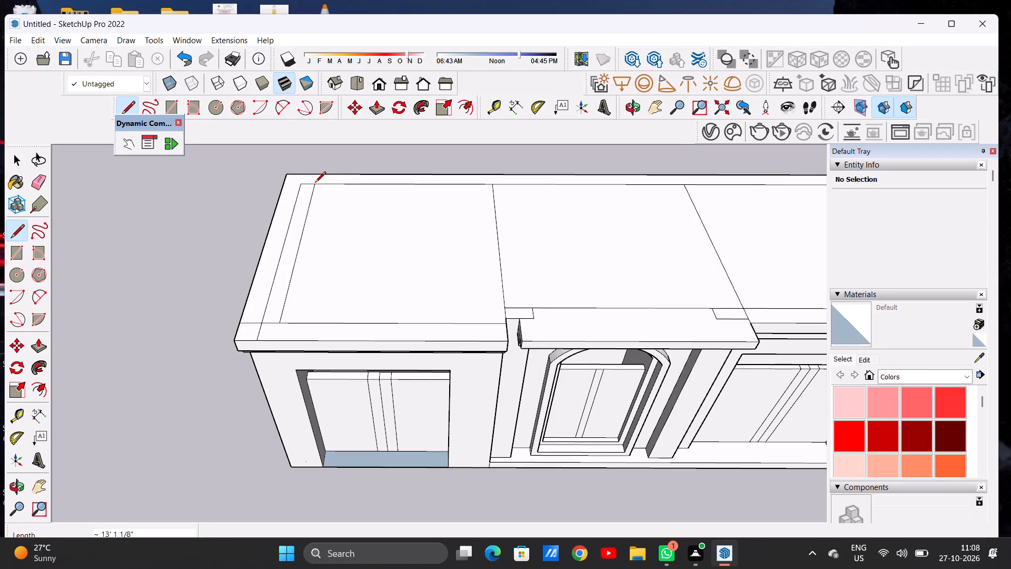
pyautogui.scroll(-4, 281, 255)
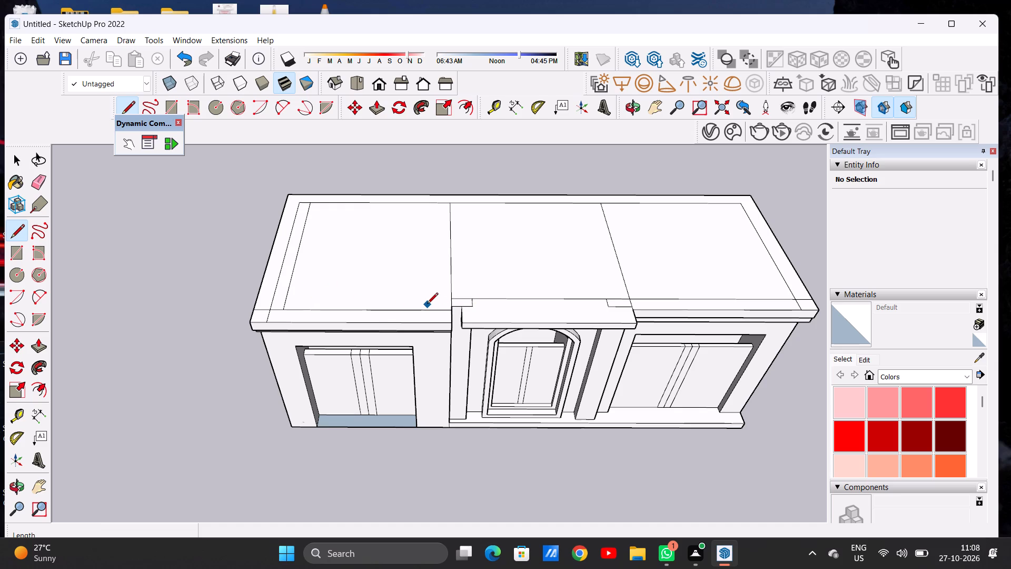
pyautogui.press('space')
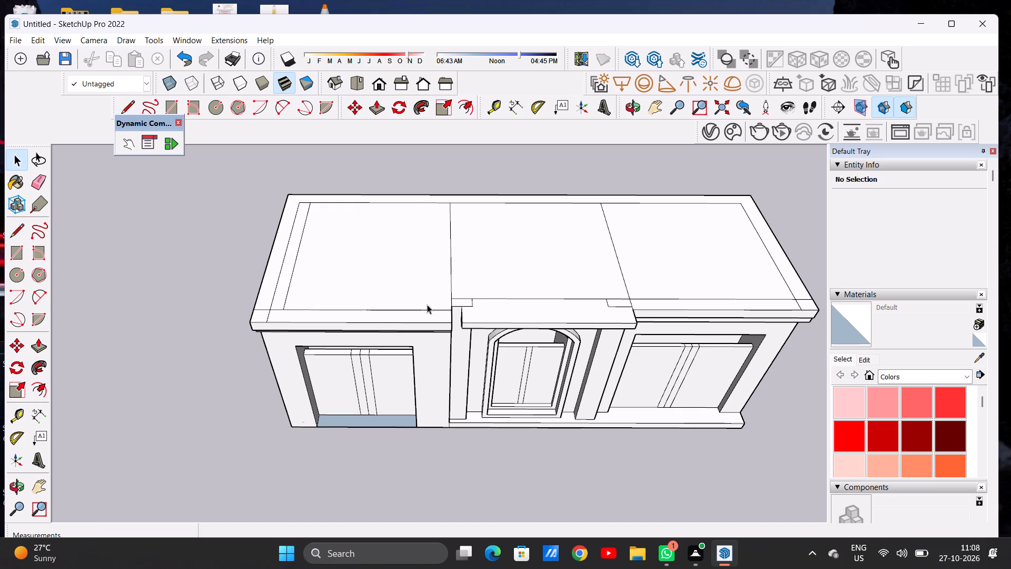
# Draw a line about 12' 4" long across the top of the middle bay's cornice, parallel to its front edge, between its two sides.
pyautogui.scroll(-4, 432, 330)
pyautogui.moveTo(453, 359); pyautogui.dragTo(459, 291, button='middle')
pyautogui.scroll(6, 454, 302)
pyautogui.moveTo(454, 317); pyautogui.dragTo(377, 375, button='middle')
pyautogui.scroll(7, 415, 346)
pyautogui.moveTo(444, 297); pyautogui.dragTo(460, 327, button='middle')
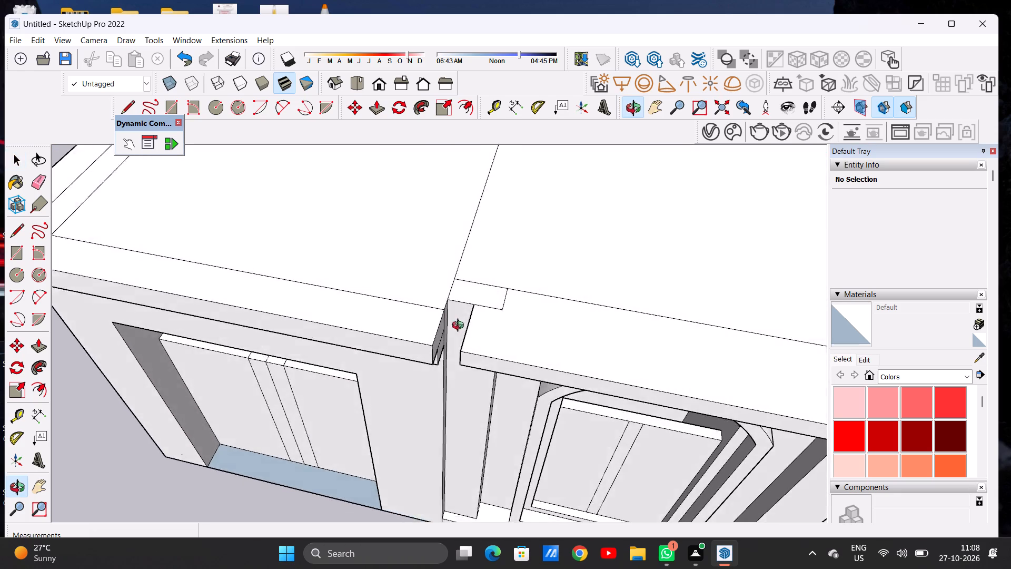
pyautogui.moveTo(460, 327); pyautogui.dragTo(468, 339, button='middle')
pyautogui.scroll(-8, 435, 324)
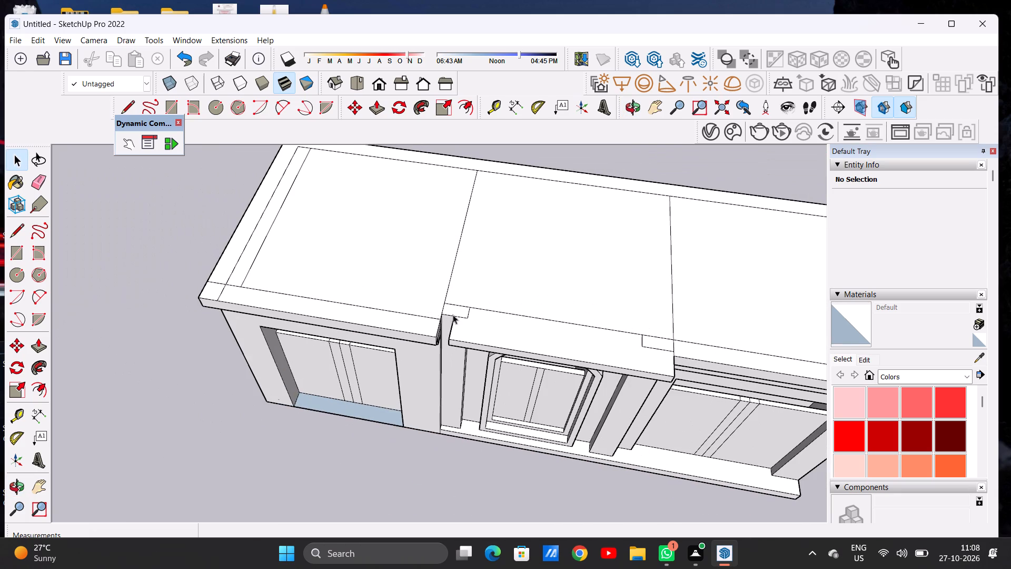
pyautogui.scroll(7, 457, 320)
pyautogui.scroll(-9, 453, 312)
pyautogui.scroll(1, 504, 320)
pyautogui.scroll(-1, 504, 320)
pyautogui.scroll(4, 504, 320)
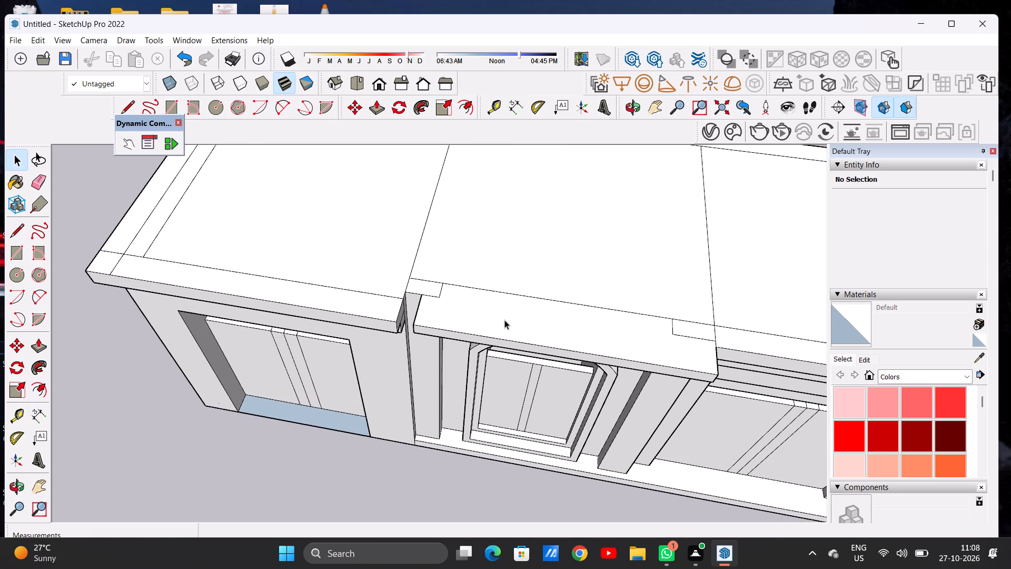
pyautogui.press('l')
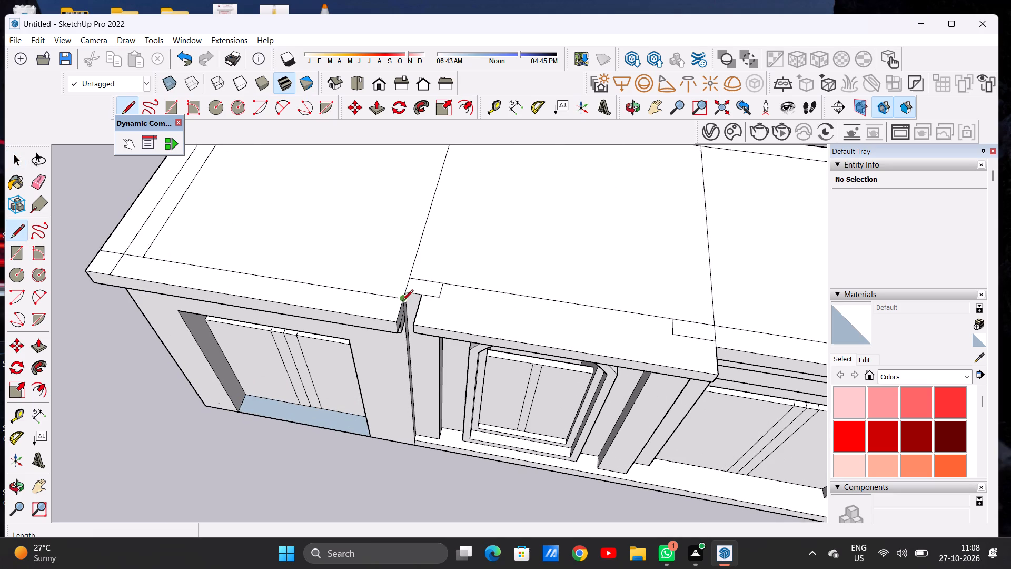
pyautogui.scroll(8, 421, 306)
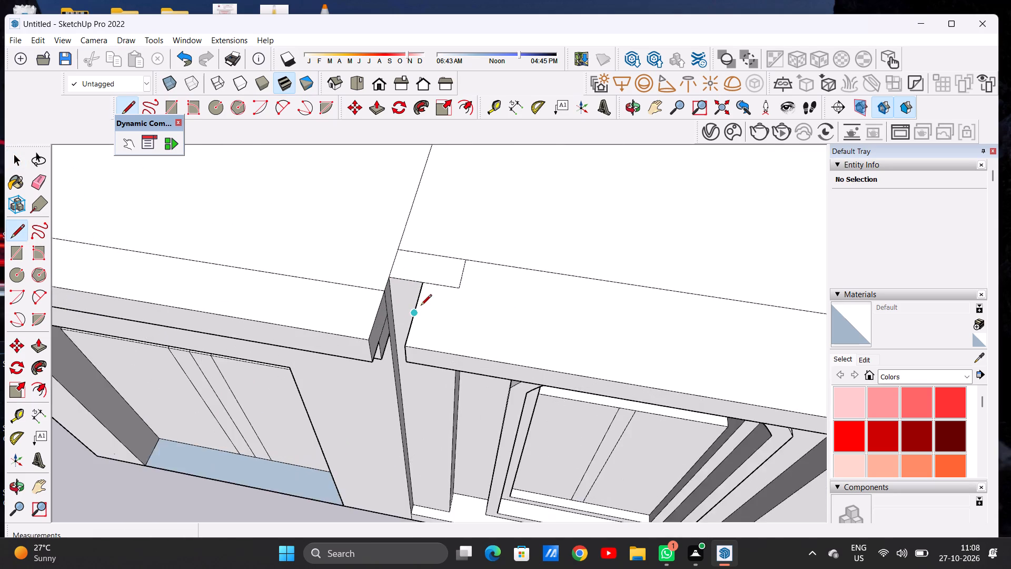
pyautogui.scroll(4, 421, 306)
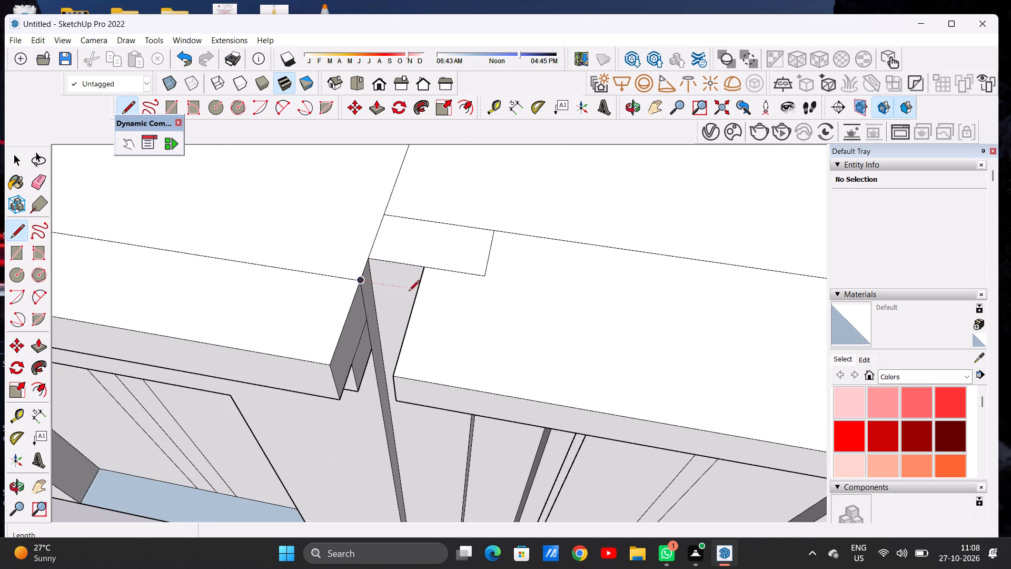
pyautogui.click(419, 292)
pyautogui.scroll(-9, 435, 307)
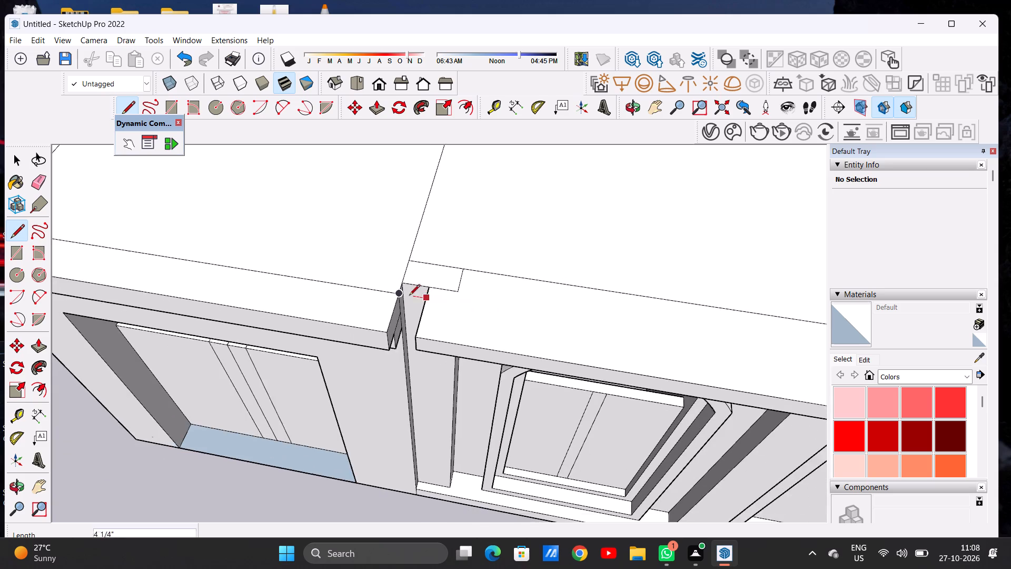
pyautogui.scroll(-11, 409, 296)
pyautogui.scroll(7, 482, 310)
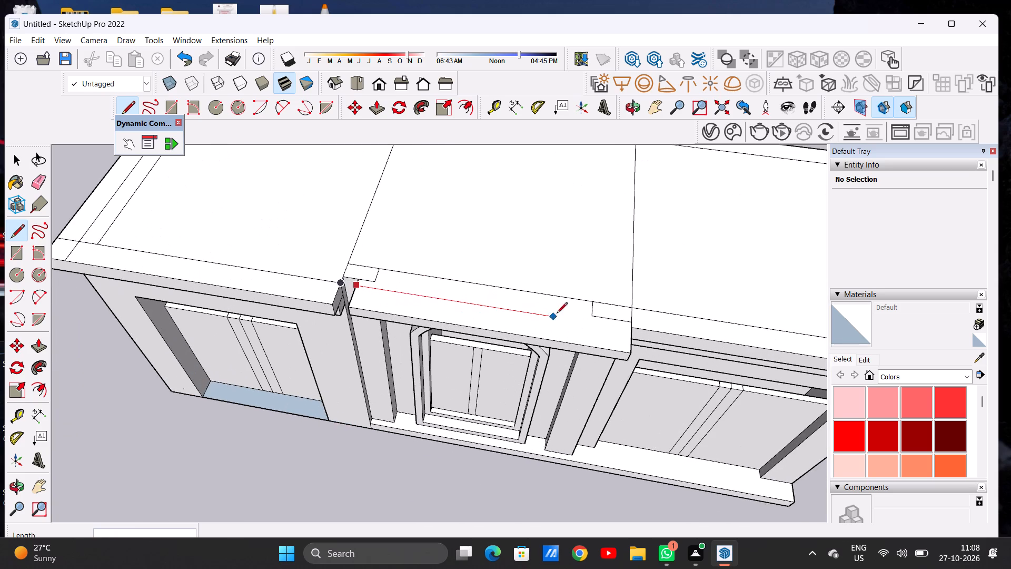
pyautogui.click(629, 336)
pyautogui.press('space')
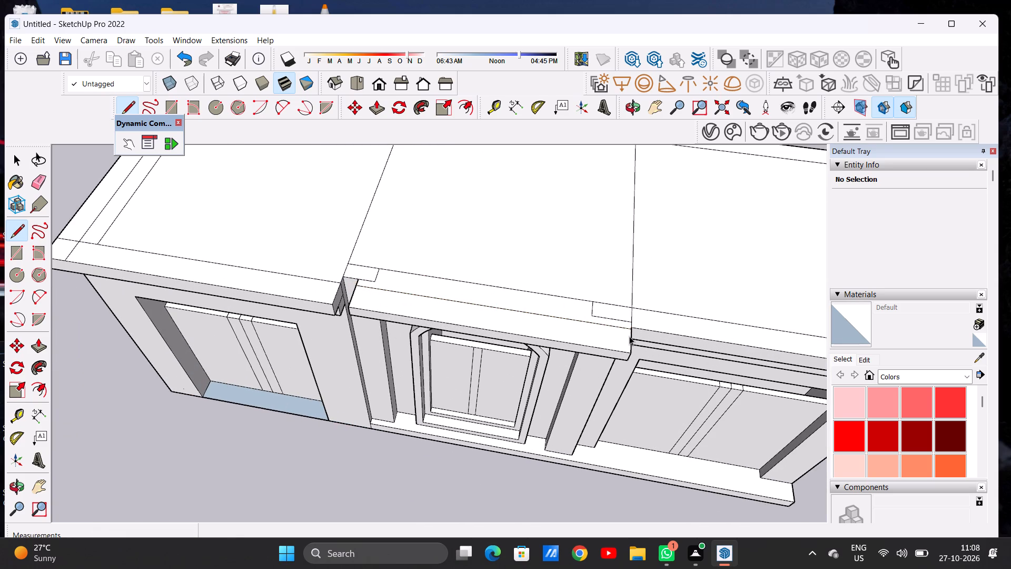
# Push/Pull the left end face of the middle bay's upper cornice band 7 1/16" toward the left bay.
pyautogui.scroll(-2, 558, 350)
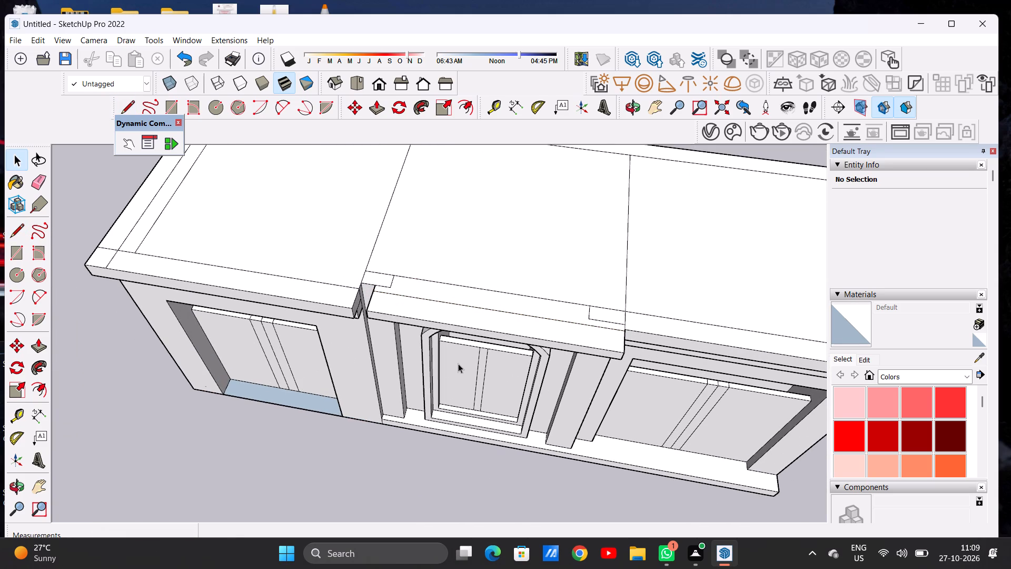
pyautogui.scroll(-6, 431, 326)
pyautogui.scroll(6, 427, 301)
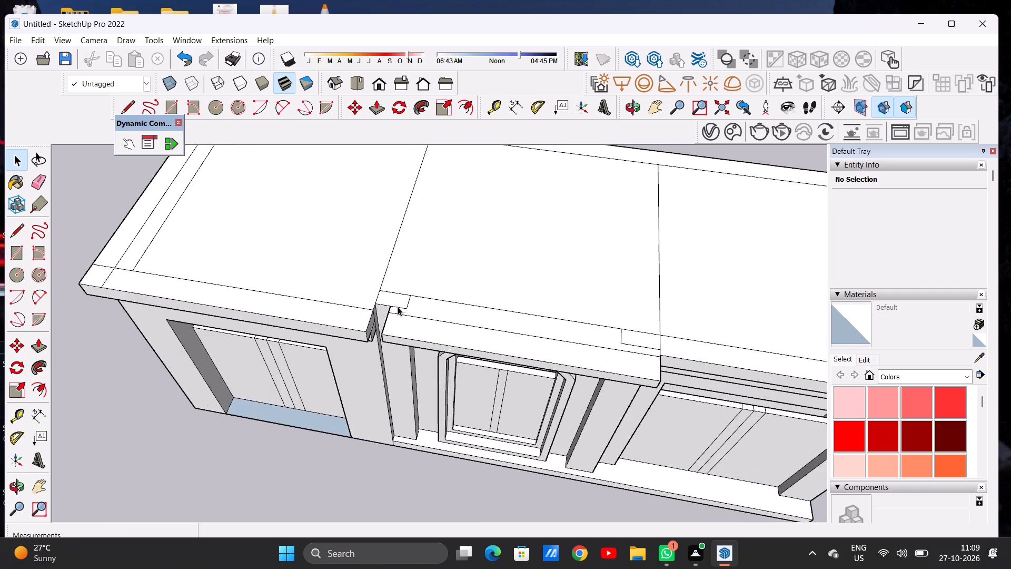
pyautogui.scroll(6, 397, 307)
pyautogui.moveTo(407, 308); pyautogui.dragTo(424, 290, button='middle')
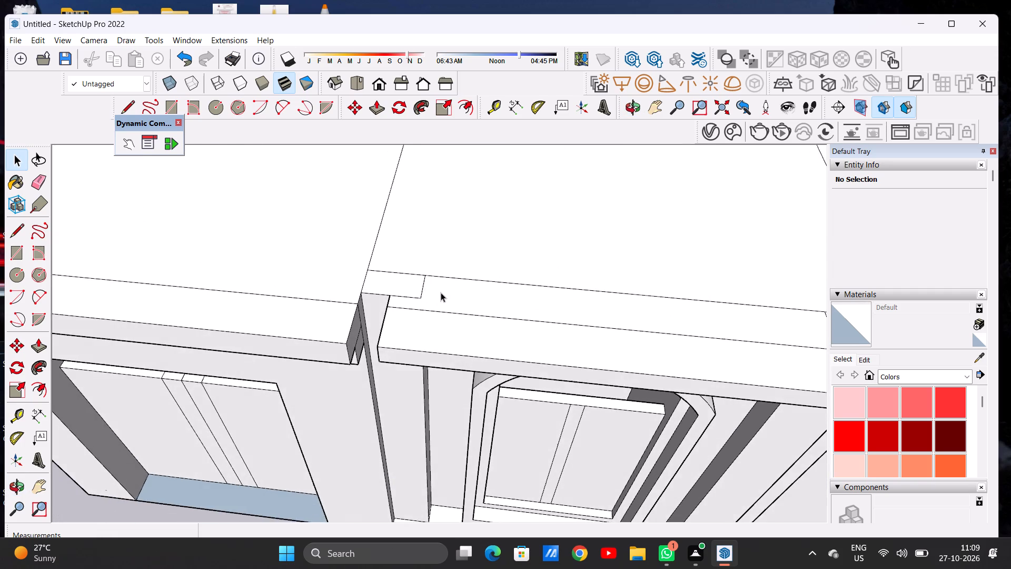
pyautogui.scroll(-6, 441, 292)
pyautogui.moveTo(438, 310); pyautogui.dragTo(467, 242, button='middle')
pyautogui.moveTo(435, 295); pyautogui.dragTo(437, 277, button='middle')
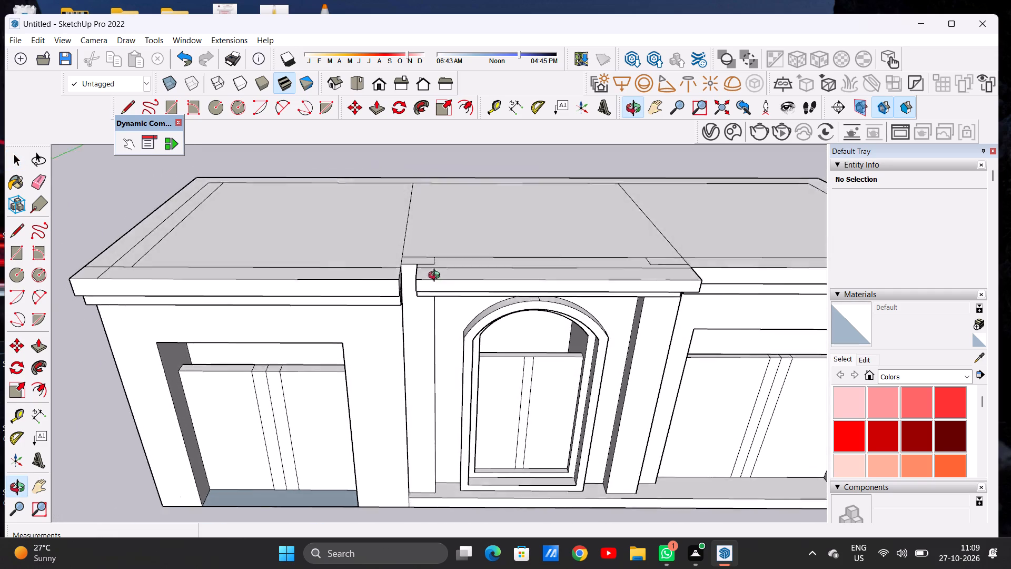
pyautogui.moveTo(437, 277); pyautogui.dragTo(429, 227, button='middle')
pyautogui.scroll(2, 399, 292)
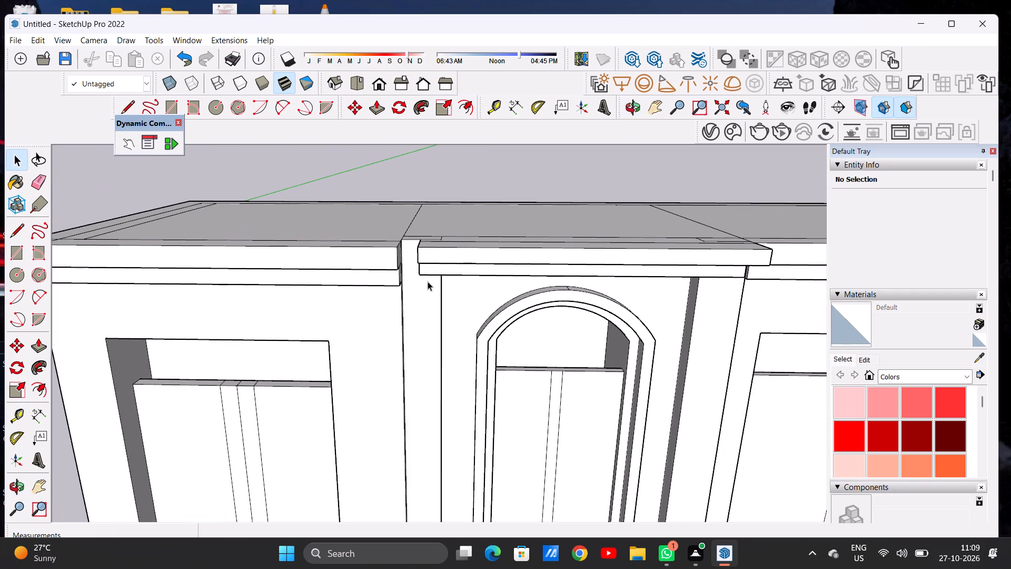
pyautogui.moveTo(428, 281); pyautogui.dragTo(511, 343, button='middle')
pyautogui.scroll(6, 449, 277)
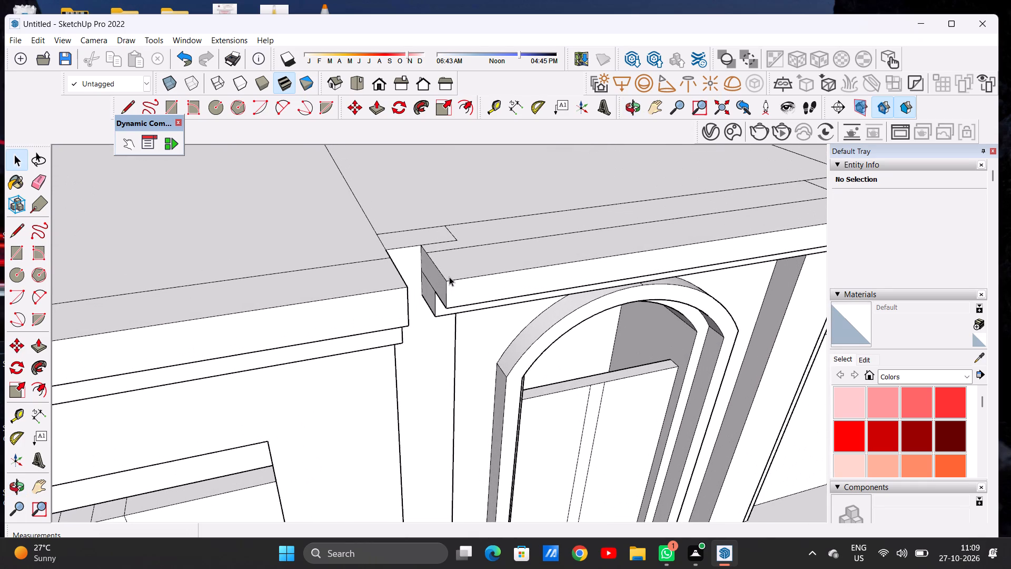
pyautogui.press('p')
pyautogui.scroll(7, 448, 277)
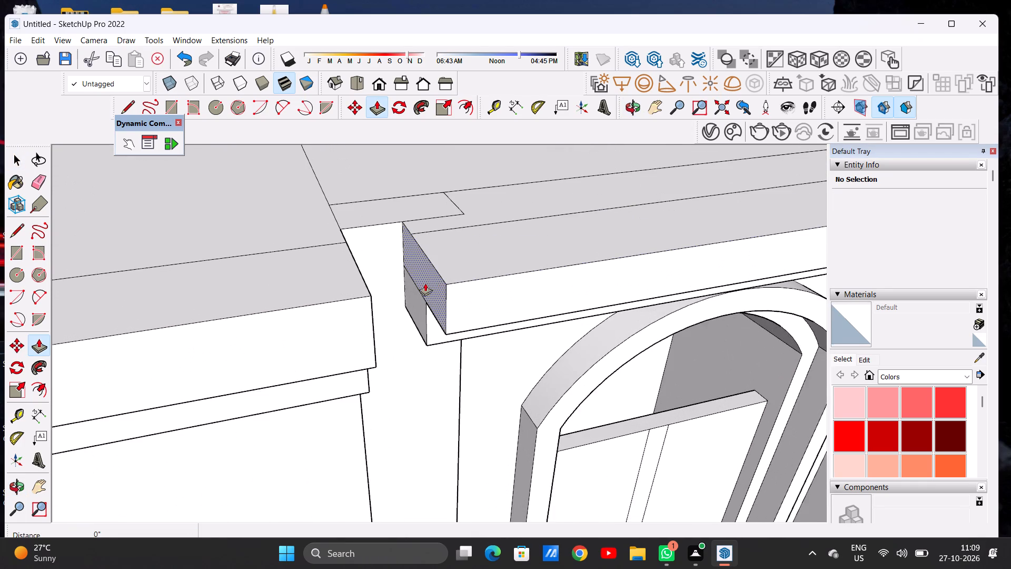
pyautogui.scroll(1, 425, 283)
pyautogui.click(429, 283)
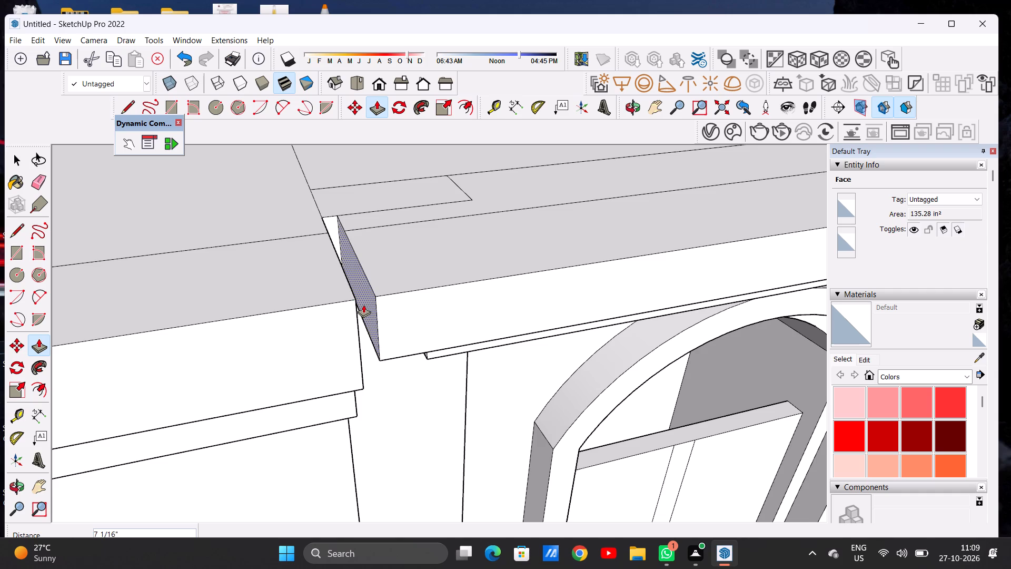
pyautogui.click(363, 304)
# Push/Pull the left end face of the middle bay's lower cornice band about 3 7/8" toward the left bay.
pyautogui.scroll(-10, 344, 265)
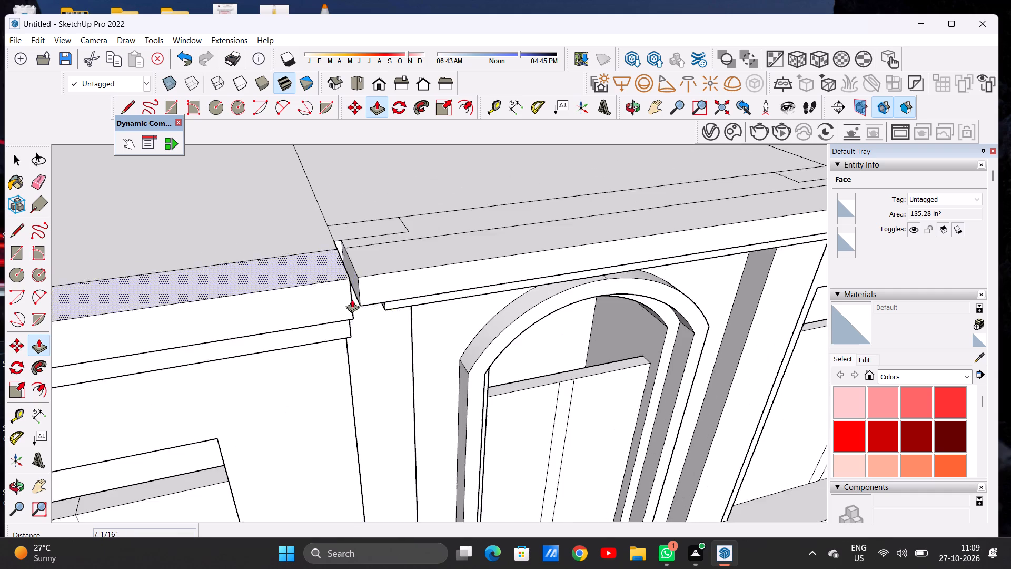
pyautogui.moveTo(366, 329); pyautogui.dragTo(368, 242, button='middle')
pyautogui.scroll(7, 388, 233)
pyautogui.click(382, 228)
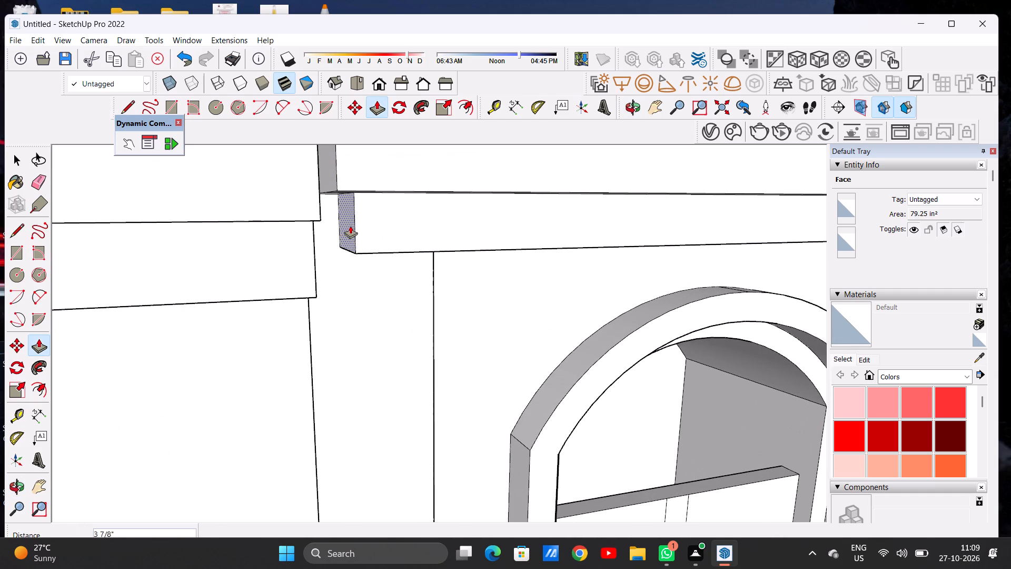
pyautogui.click(348, 224)
pyautogui.press('space')
# Examine the junction between the left and middle bays' cornices from above and from the front.
pyautogui.scroll(-2, 329, 254)
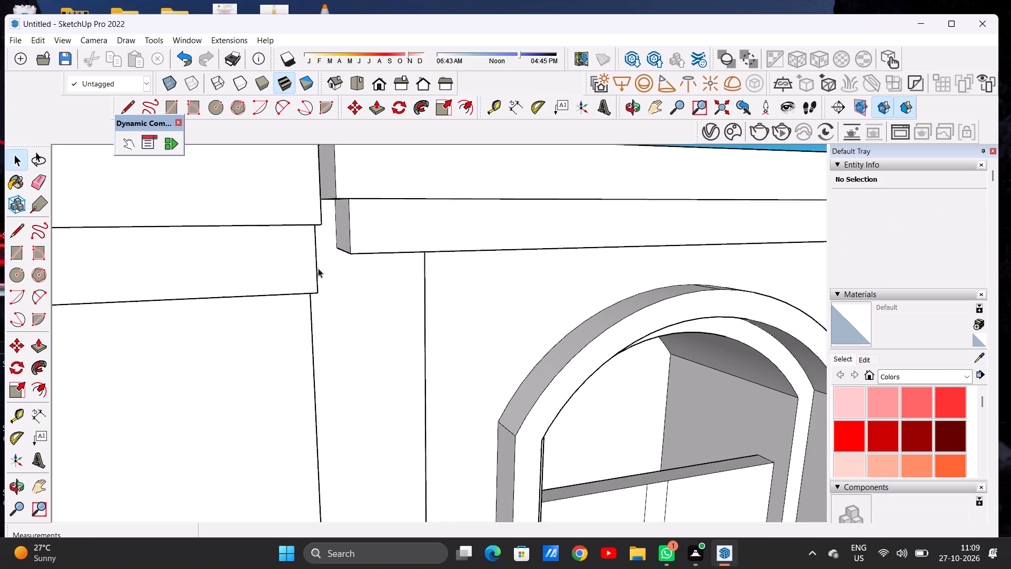
pyautogui.scroll(-12, 318, 268)
pyautogui.moveTo(384, 275); pyautogui.dragTo(323, 388, button='middle')
pyautogui.scroll(2, 294, 286)
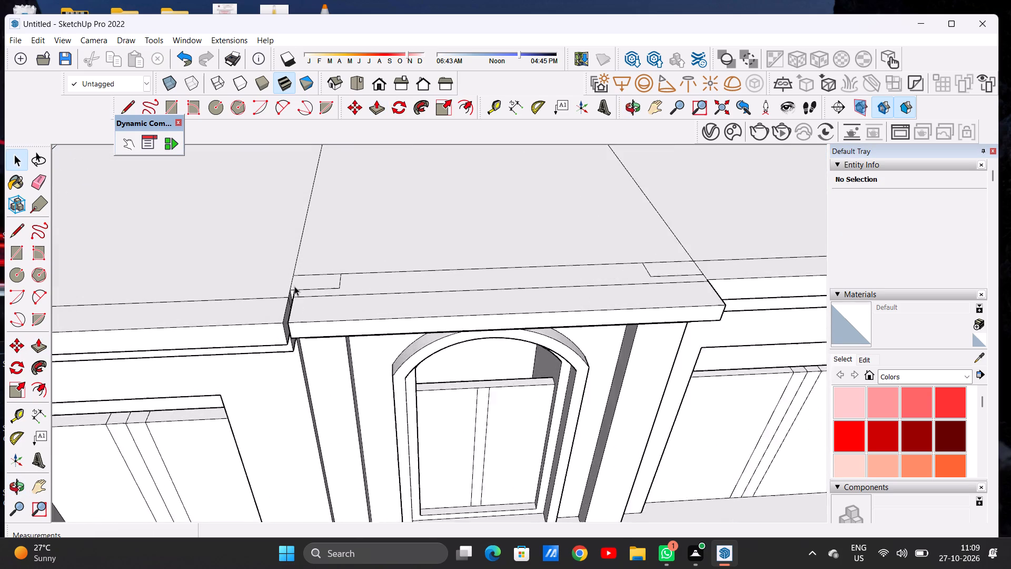
pyautogui.scroll(6, 294, 286)
pyautogui.moveTo(338, 258); pyautogui.dragTo(348, 317, button='middle')
pyautogui.scroll(-5, 324, 281)
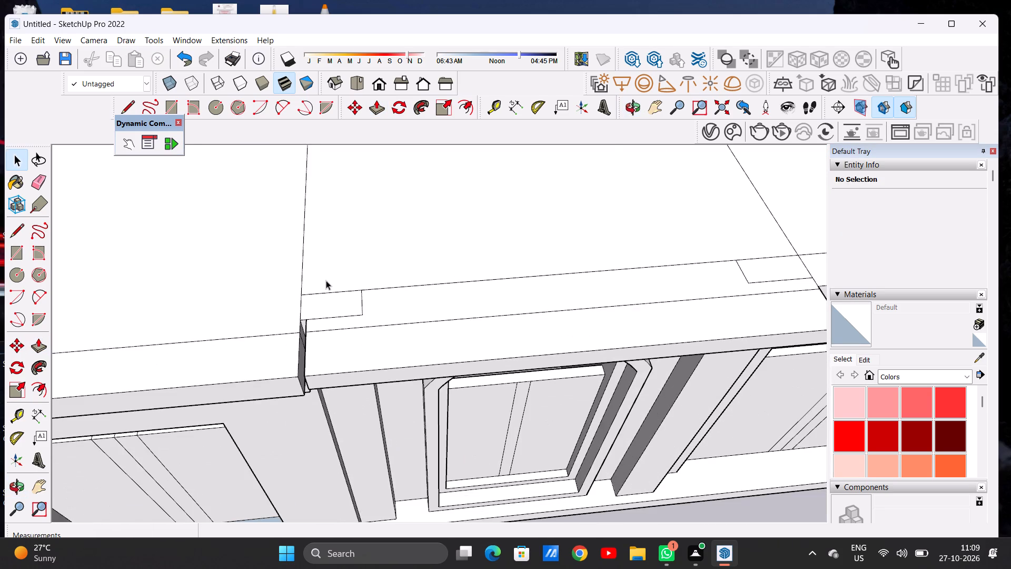
pyautogui.scroll(-3, 326, 280)
pyautogui.moveTo(318, 332); pyautogui.dragTo(319, 210, button='middle')
pyautogui.scroll(-5, 322, 229)
pyautogui.scroll(-3, 362, 253)
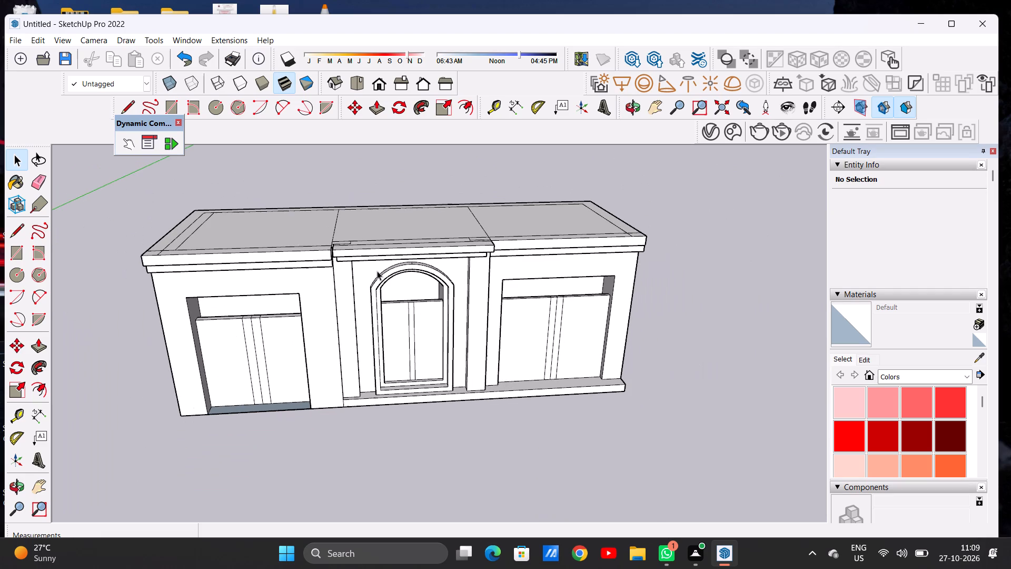
# Draw a line about 11' 10 7/8" long across the middle bay's roof, from the left notch's inner corner to the rear inset line.
pyautogui.scroll(6, 336, 250)
pyautogui.moveTo(368, 224); pyautogui.dragTo(365, 248, button='middle')
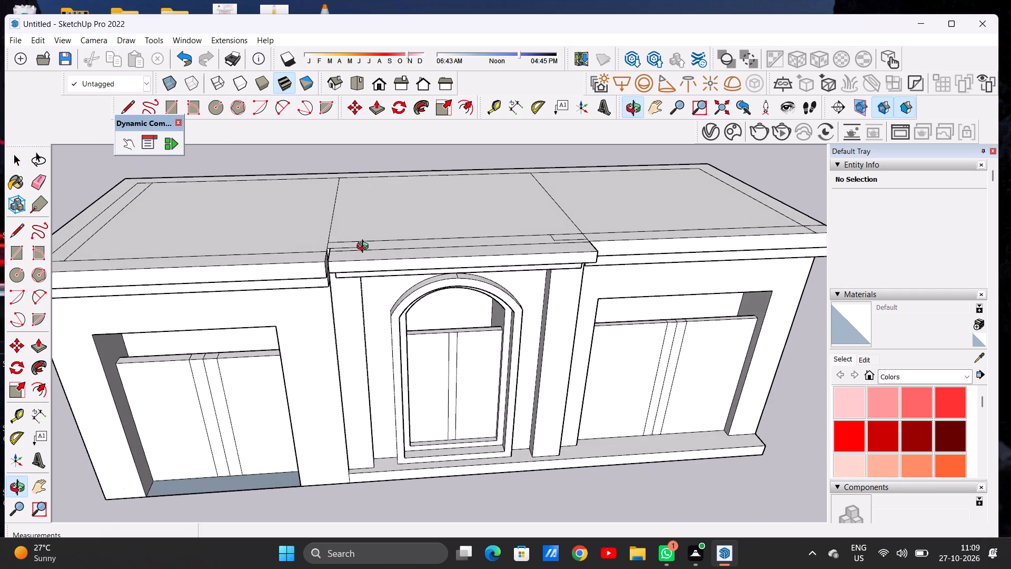
pyautogui.moveTo(365, 248); pyautogui.dragTo(320, 350, button='middle')
pyautogui.scroll(2, 348, 281)
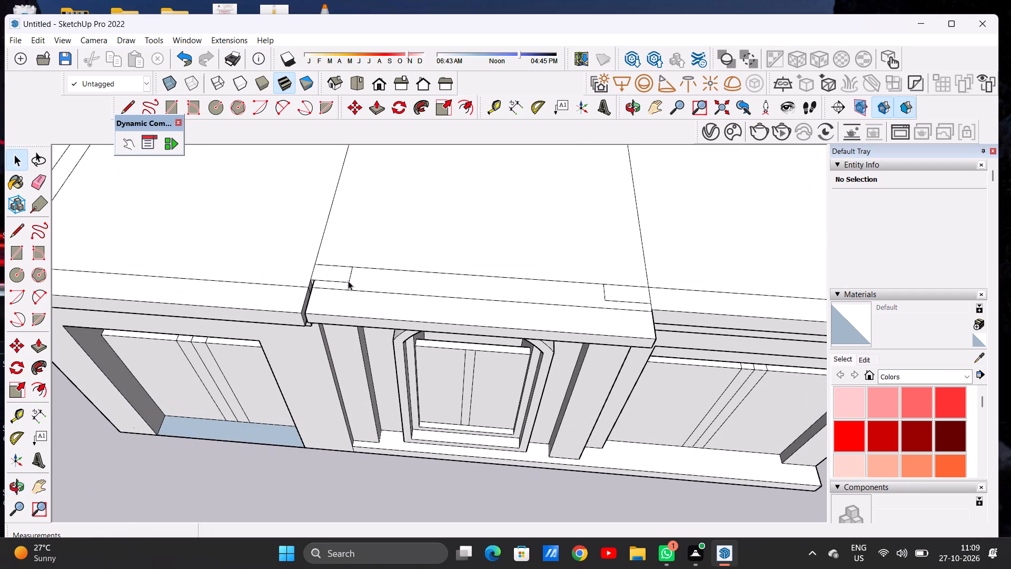
pyautogui.press('l')
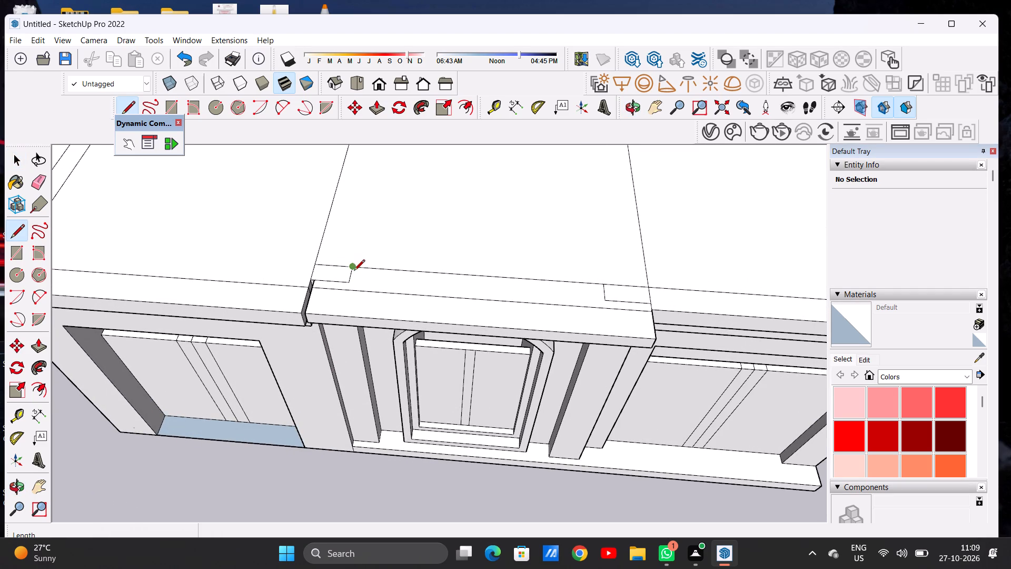
pyautogui.click(351, 269)
pyautogui.scroll(-9, 345, 266)
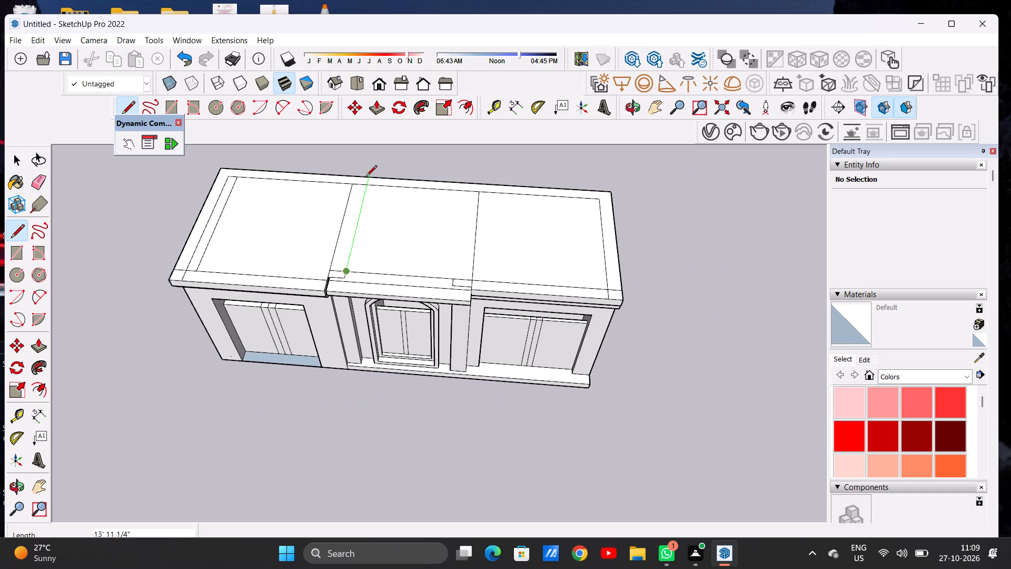
pyautogui.scroll(5, 363, 182)
pyautogui.click(370, 188)
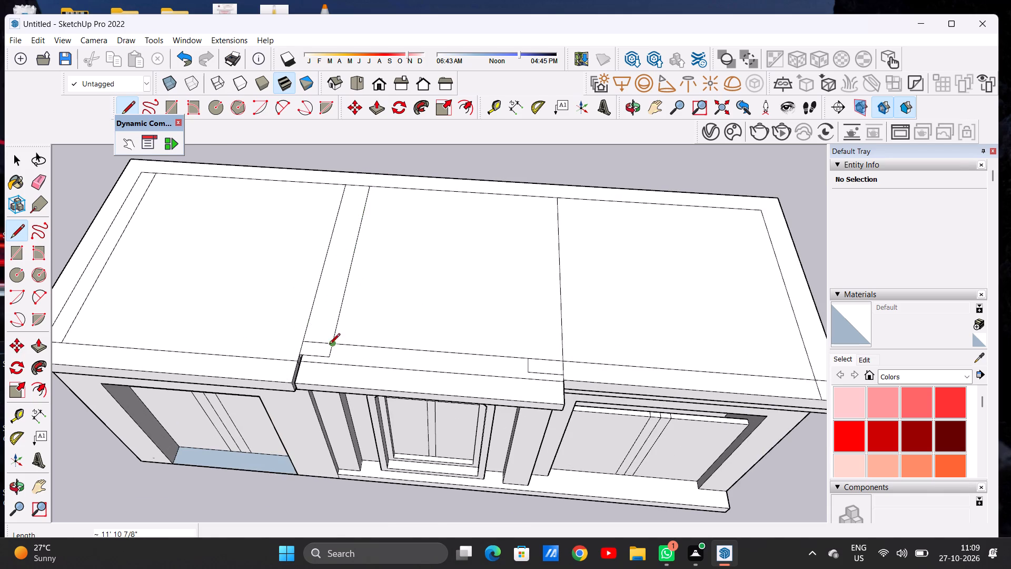
# Draw a line about 4 9/16" long on the middle bay's roof, from the left notch's inner corner forward to the cornice line.
pyautogui.scroll(5, 329, 347)
pyautogui.click(326, 366)
pyautogui.click(324, 374)
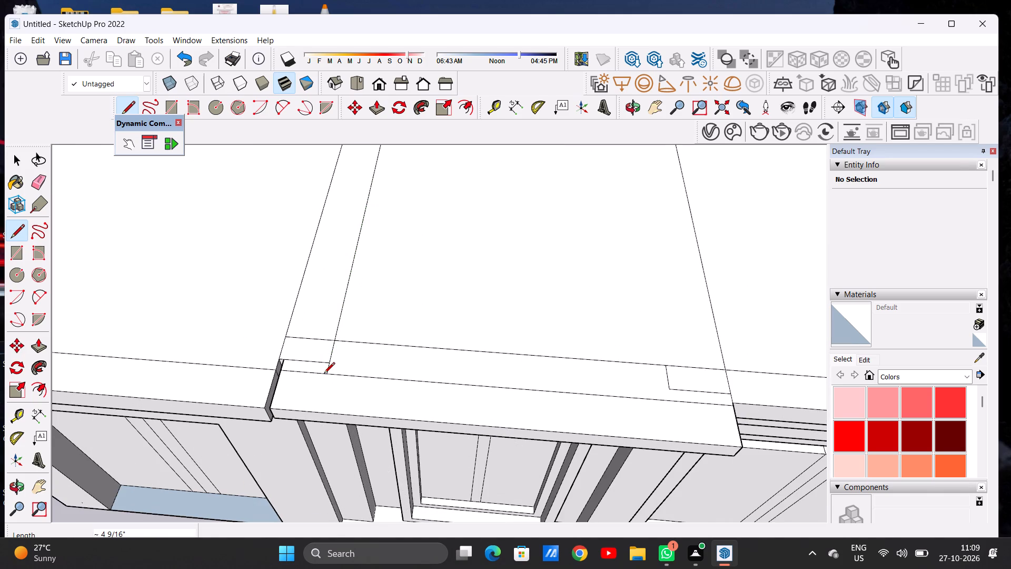
pyautogui.press('space')
# Examine the left notch outline and the front strip of the middle bay's roof from above.
pyautogui.scroll(-1, 308, 363)
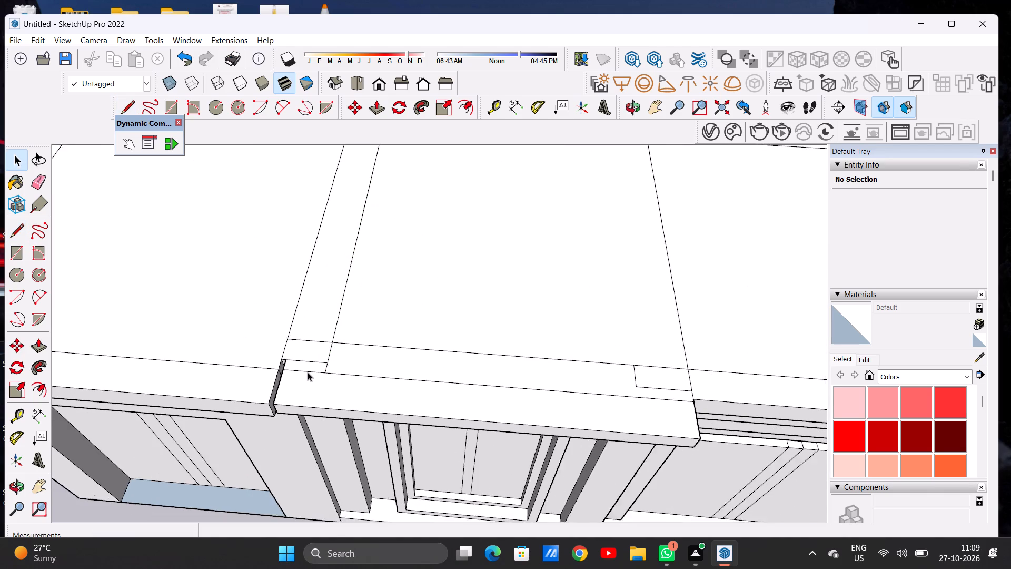
pyautogui.scroll(12, 308, 372)
pyautogui.scroll(-3, 351, 326)
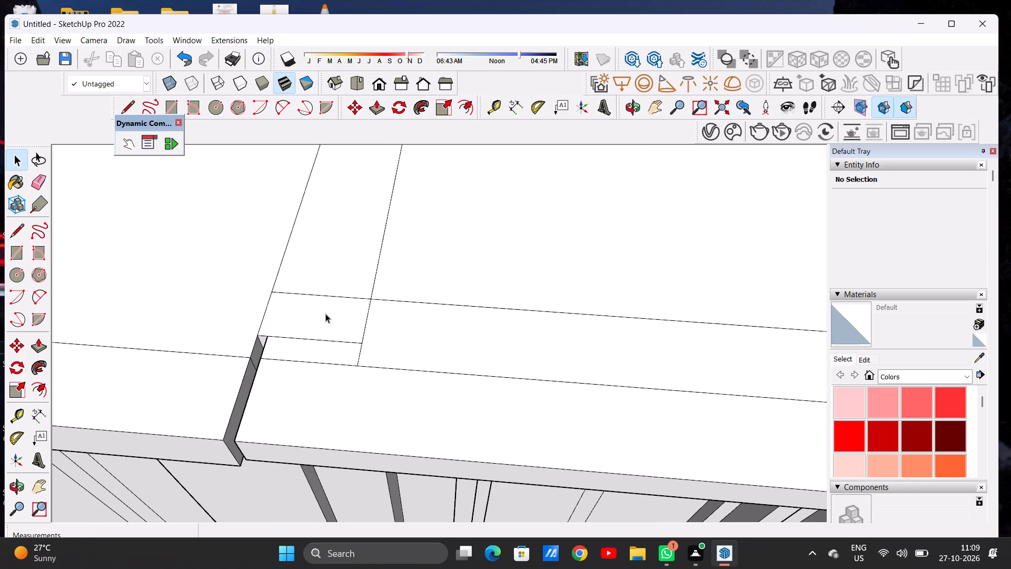
pyautogui.scroll(-5, 326, 311)
pyautogui.scroll(7, 324, 335)
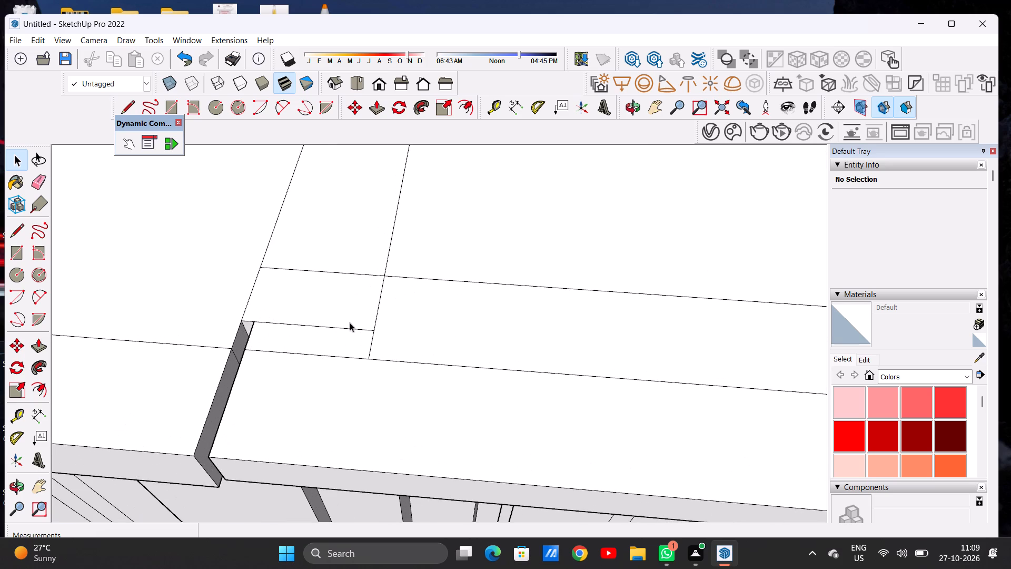
pyautogui.scroll(-10, 342, 330)
pyautogui.scroll(-4, 401, 346)
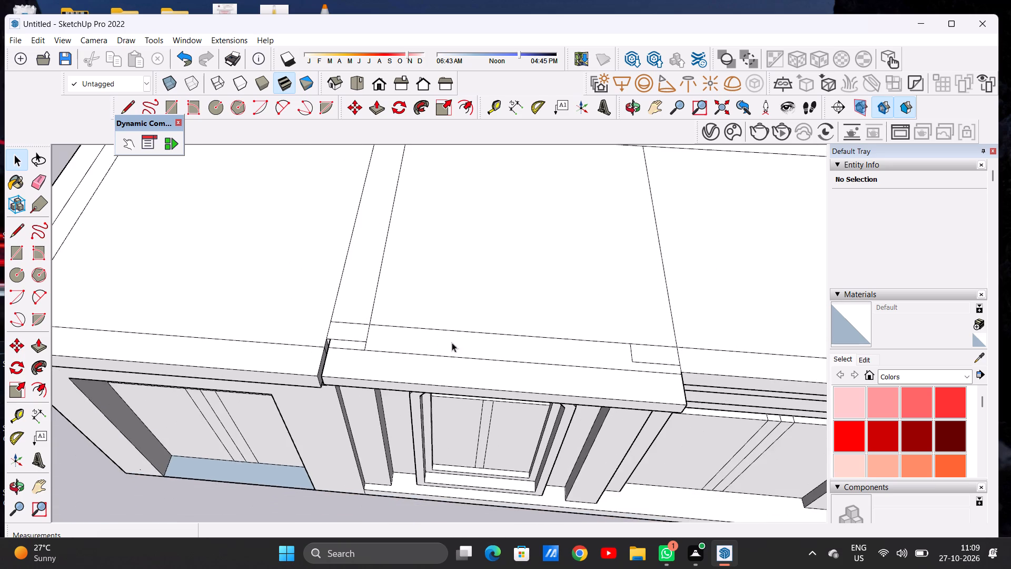
pyautogui.scroll(-6, 500, 328)
# Push/Pull the left end face of the middle bay's upper cornice band about 1 3/4" to meet the left bay's cornice.
pyautogui.moveTo(362, 370); pyautogui.dragTo(405, 212, button='middle')
pyautogui.scroll(5, 392, 277)
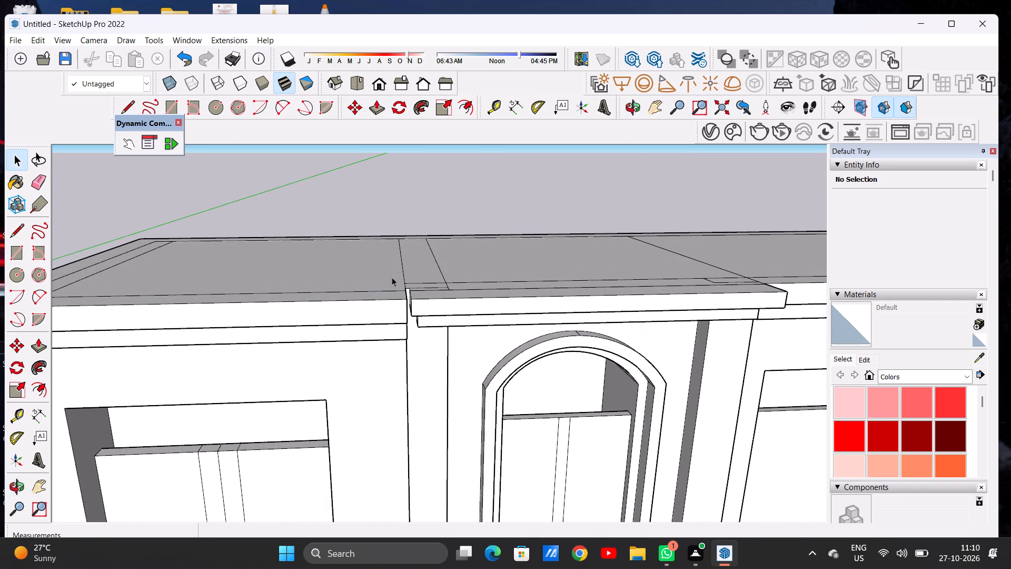
pyautogui.scroll(6, 420, 283)
pyautogui.moveTo(395, 313); pyautogui.dragTo(519, 337, button='middle')
pyautogui.scroll(6, 502, 348)
pyautogui.moveTo(502, 342); pyautogui.dragTo(449, 389, button='middle')
pyautogui.scroll(6, 447, 395)
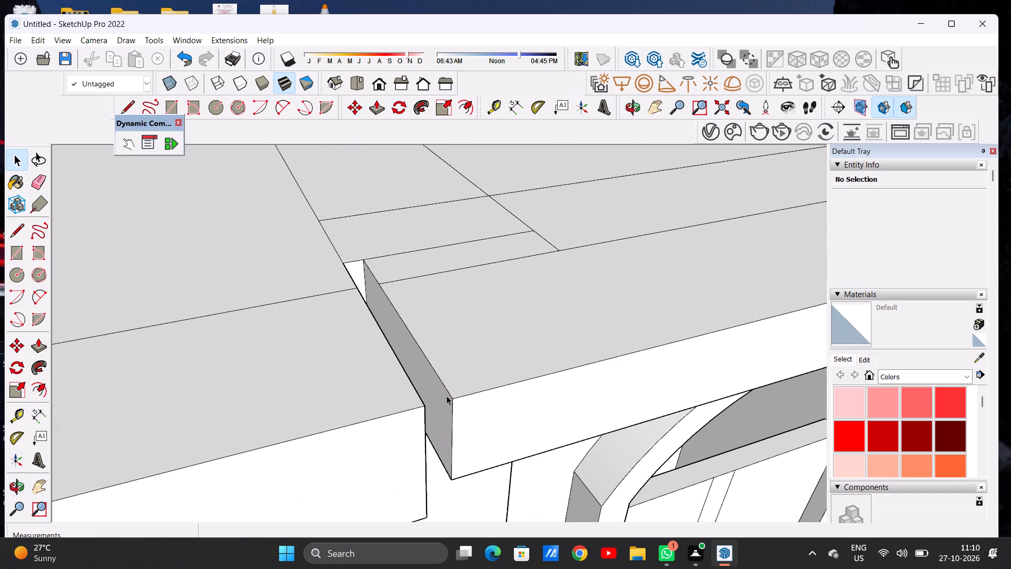
pyautogui.press('p')
pyautogui.scroll(2, 447, 419)
pyautogui.click(447, 419)
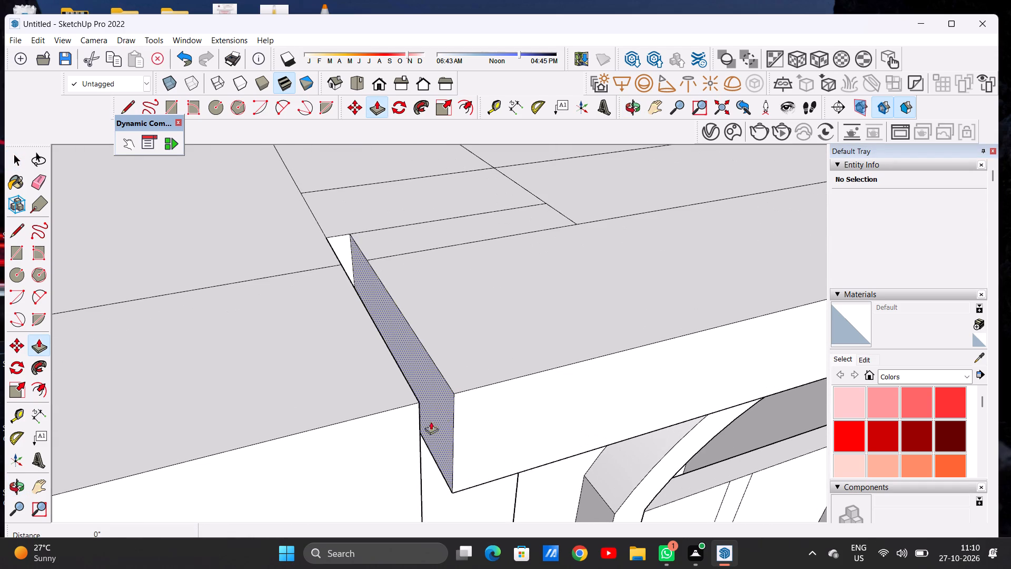
pyautogui.click(420, 408)
pyautogui.scroll(-12, 387, 361)
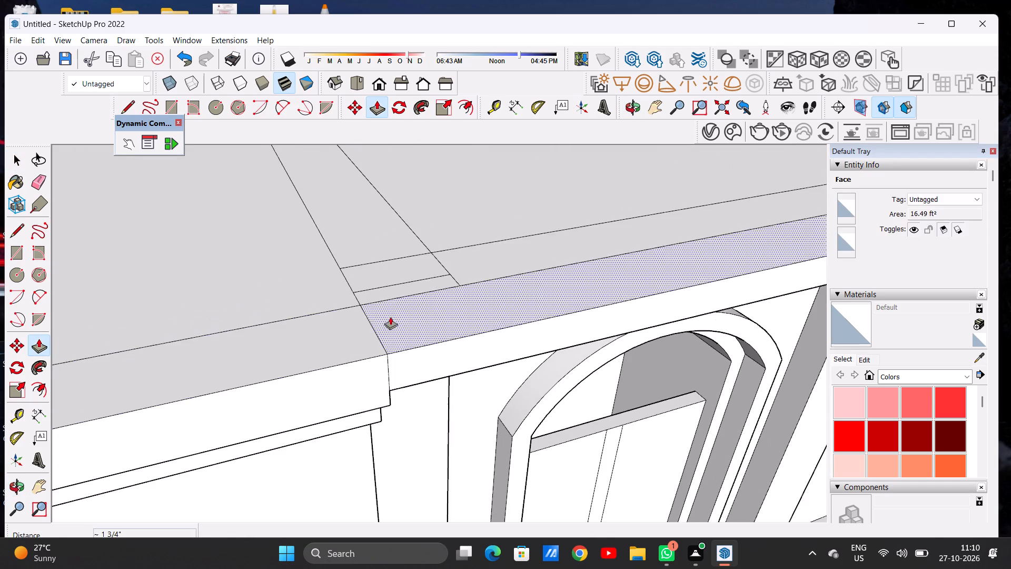
pyautogui.scroll(-1, 390, 317)
pyautogui.moveTo(388, 388); pyautogui.dragTo(344, 252, button='middle')
pyautogui.press('space')
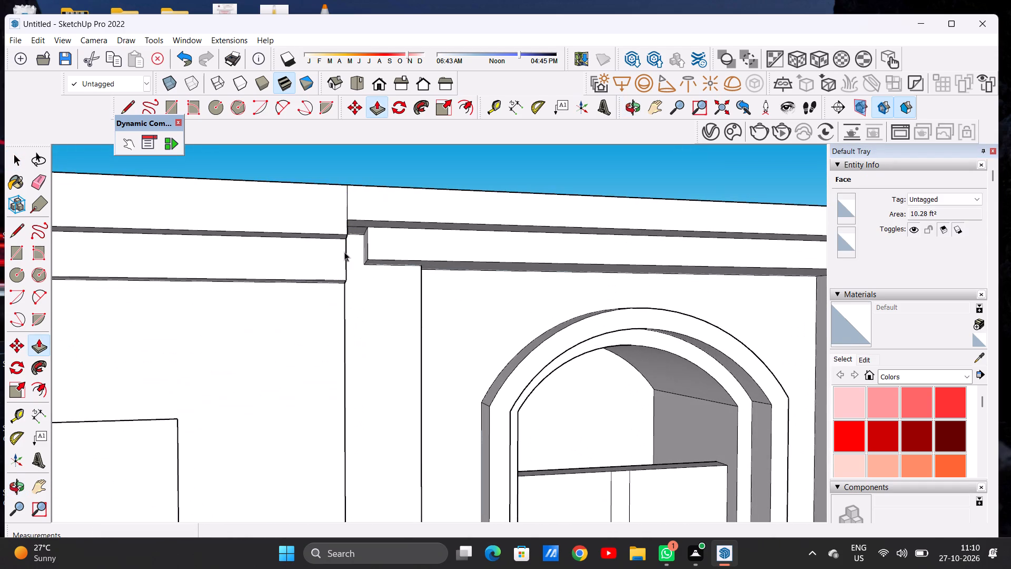
# Erase the left notch's short front line and the inset line segment crossing the strip between the left and middle bays' roofs.
pyautogui.scroll(-13, 340, 257)
pyautogui.moveTo(373, 259); pyautogui.dragTo(317, 374, button='middle')
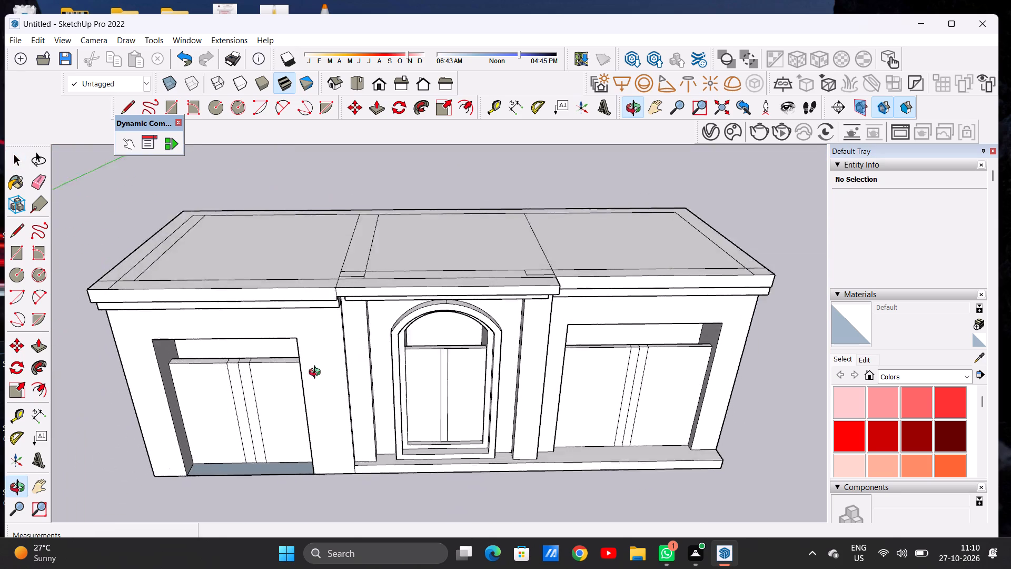
pyautogui.moveTo(317, 374); pyautogui.dragTo(331, 388, button='middle')
pyautogui.scroll(7, 342, 300)
pyautogui.moveTo(363, 264); pyautogui.dragTo(371, 321, button='middle')
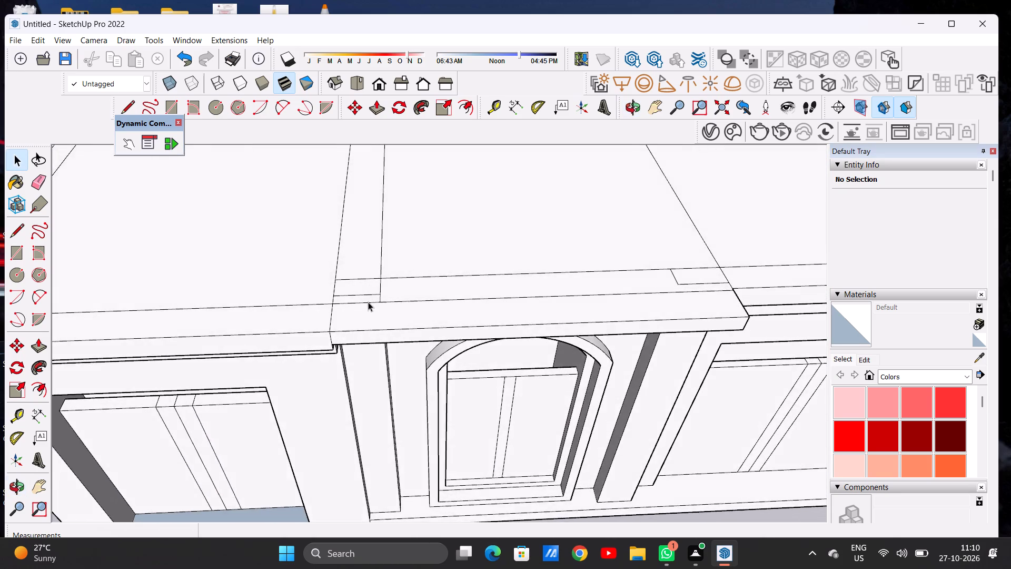
pyautogui.scroll(4, 367, 299)
pyautogui.press('e')
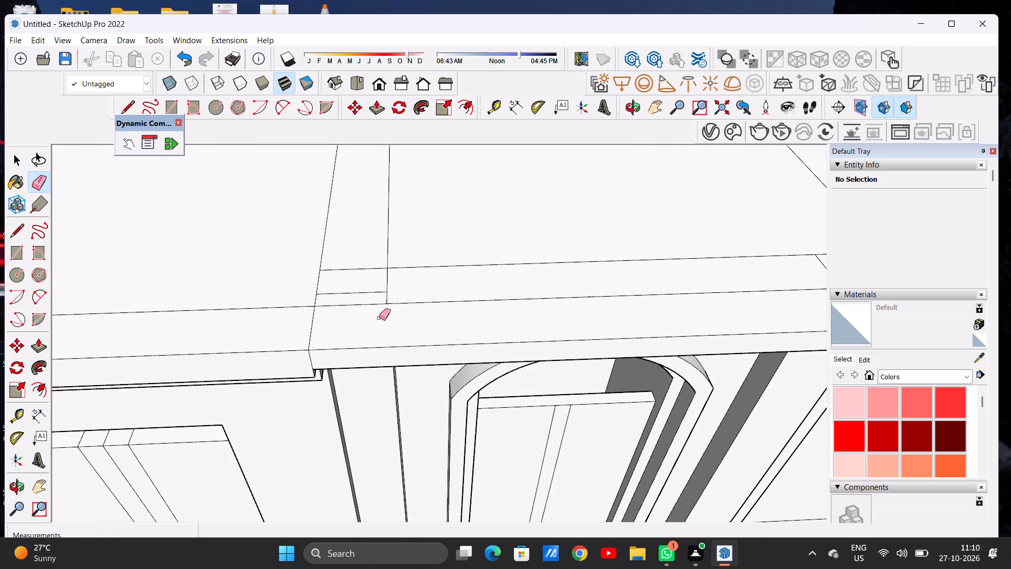
pyautogui.click(370, 291)
pyautogui.press('space')
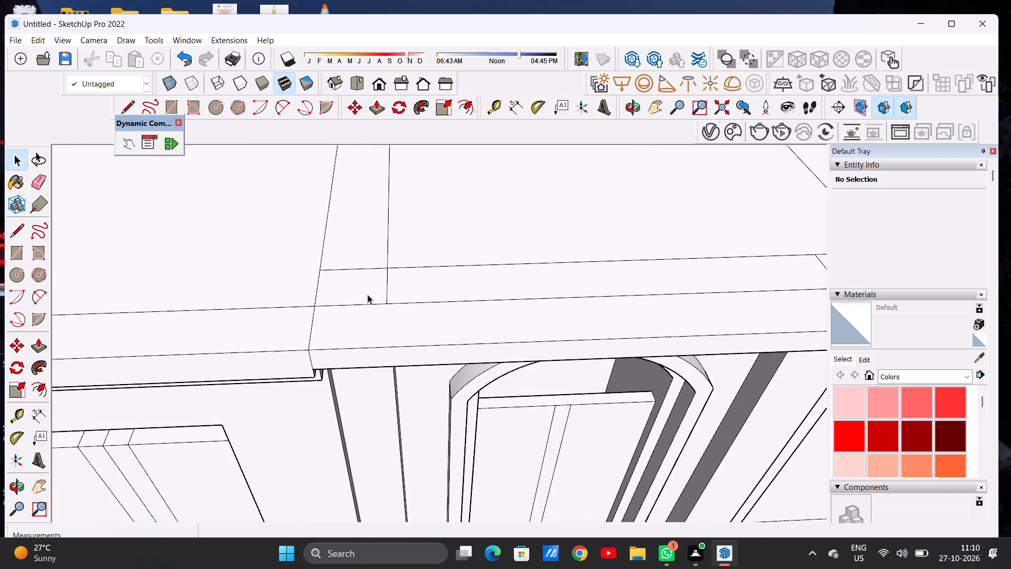
pyautogui.scroll(-3, 382, 290)
pyautogui.scroll(3, 374, 277)
pyautogui.press('e')
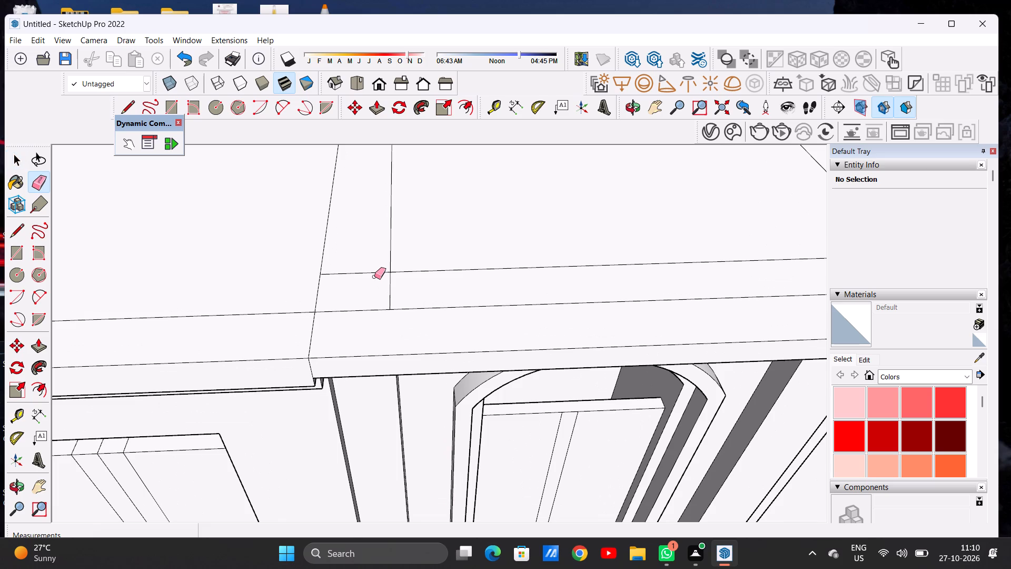
pyautogui.click(369, 269)
pyautogui.press('space')
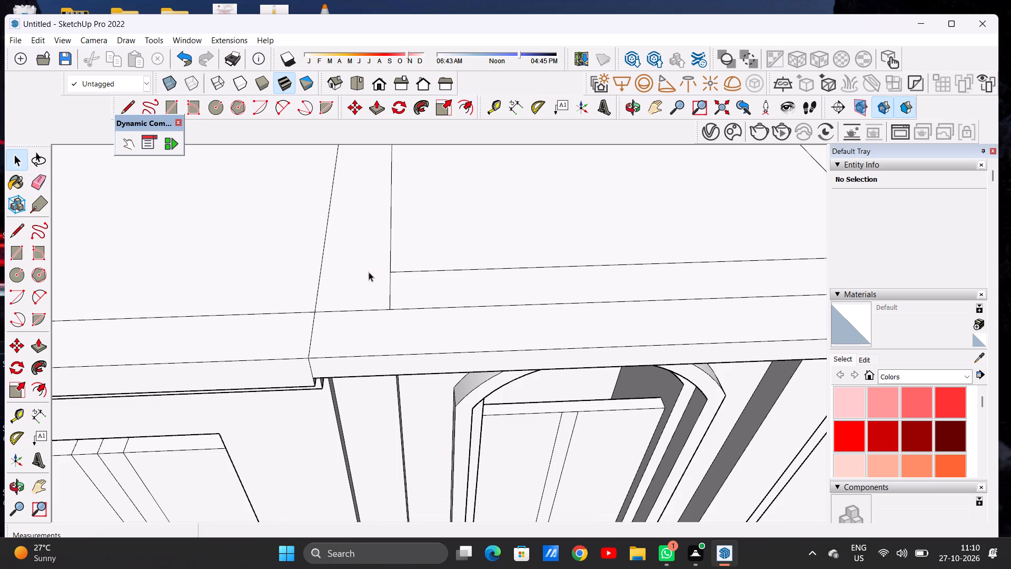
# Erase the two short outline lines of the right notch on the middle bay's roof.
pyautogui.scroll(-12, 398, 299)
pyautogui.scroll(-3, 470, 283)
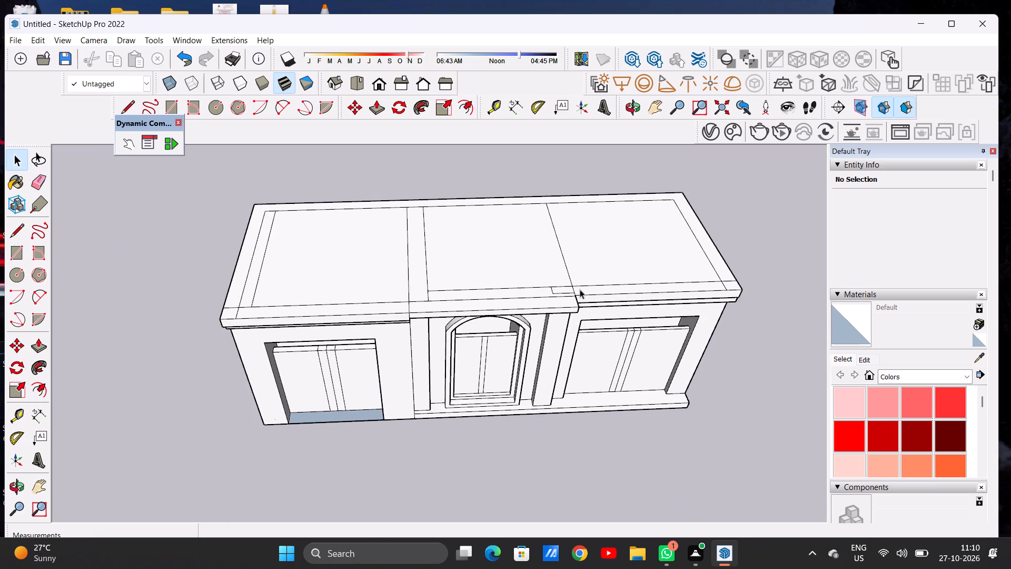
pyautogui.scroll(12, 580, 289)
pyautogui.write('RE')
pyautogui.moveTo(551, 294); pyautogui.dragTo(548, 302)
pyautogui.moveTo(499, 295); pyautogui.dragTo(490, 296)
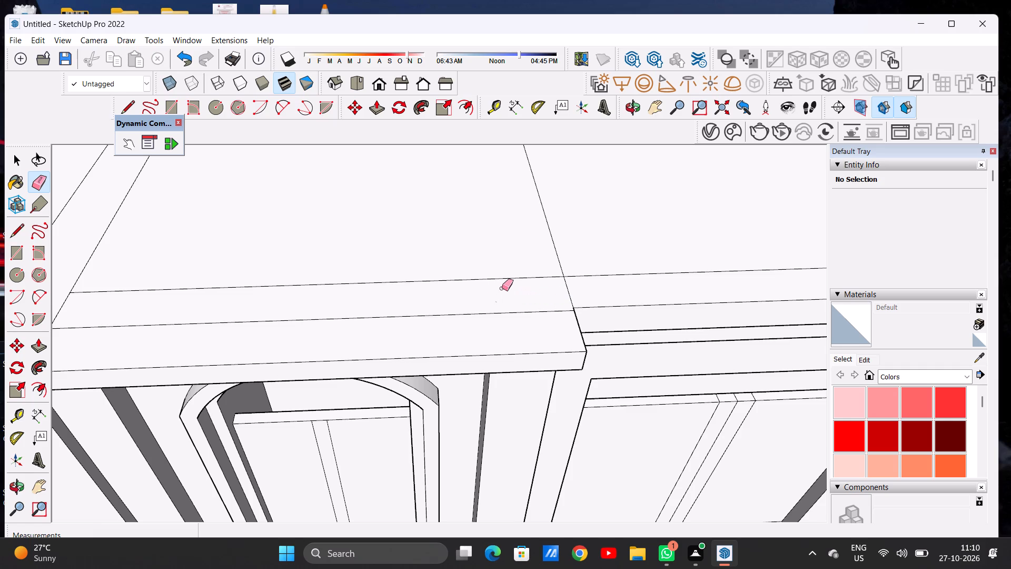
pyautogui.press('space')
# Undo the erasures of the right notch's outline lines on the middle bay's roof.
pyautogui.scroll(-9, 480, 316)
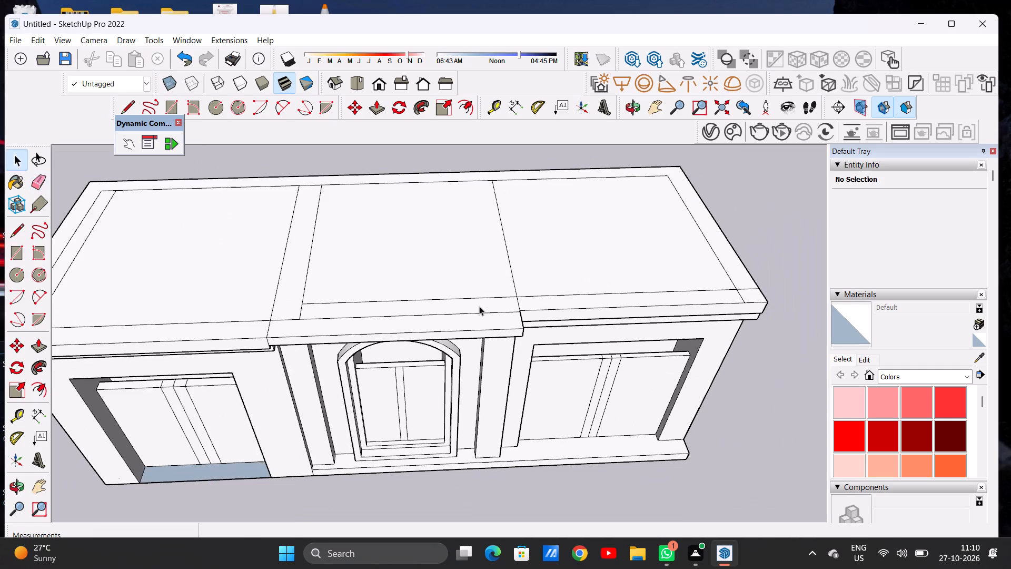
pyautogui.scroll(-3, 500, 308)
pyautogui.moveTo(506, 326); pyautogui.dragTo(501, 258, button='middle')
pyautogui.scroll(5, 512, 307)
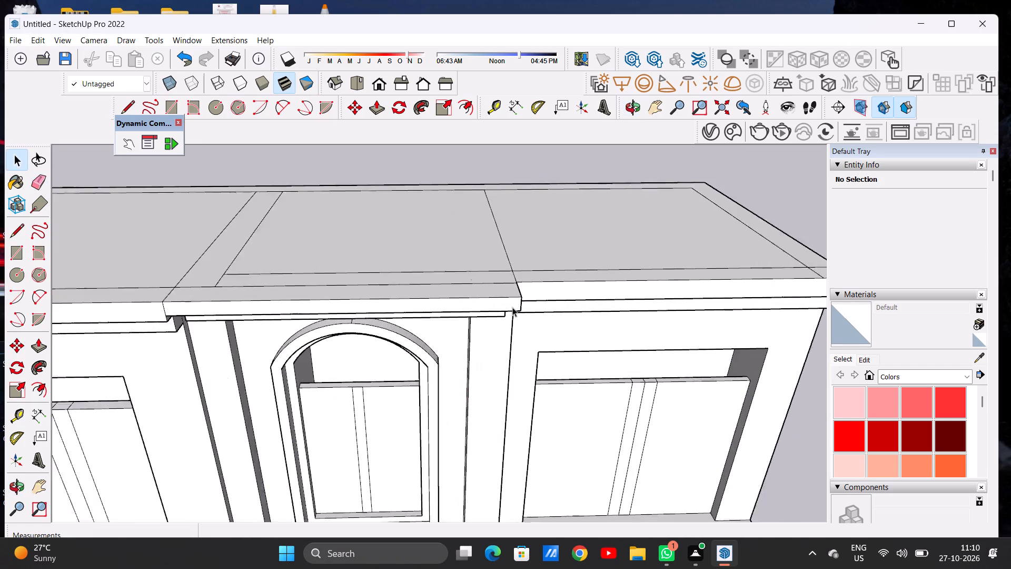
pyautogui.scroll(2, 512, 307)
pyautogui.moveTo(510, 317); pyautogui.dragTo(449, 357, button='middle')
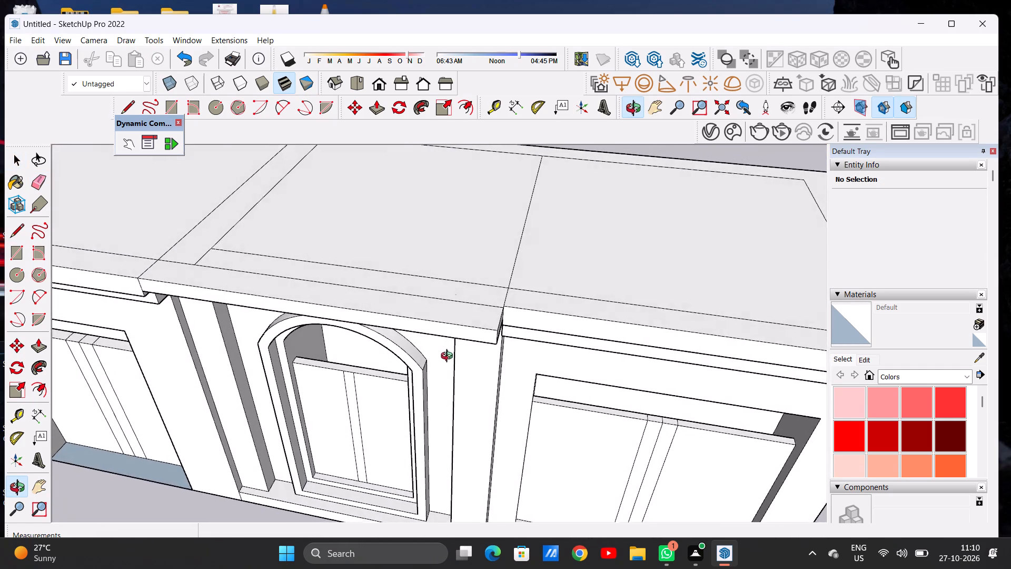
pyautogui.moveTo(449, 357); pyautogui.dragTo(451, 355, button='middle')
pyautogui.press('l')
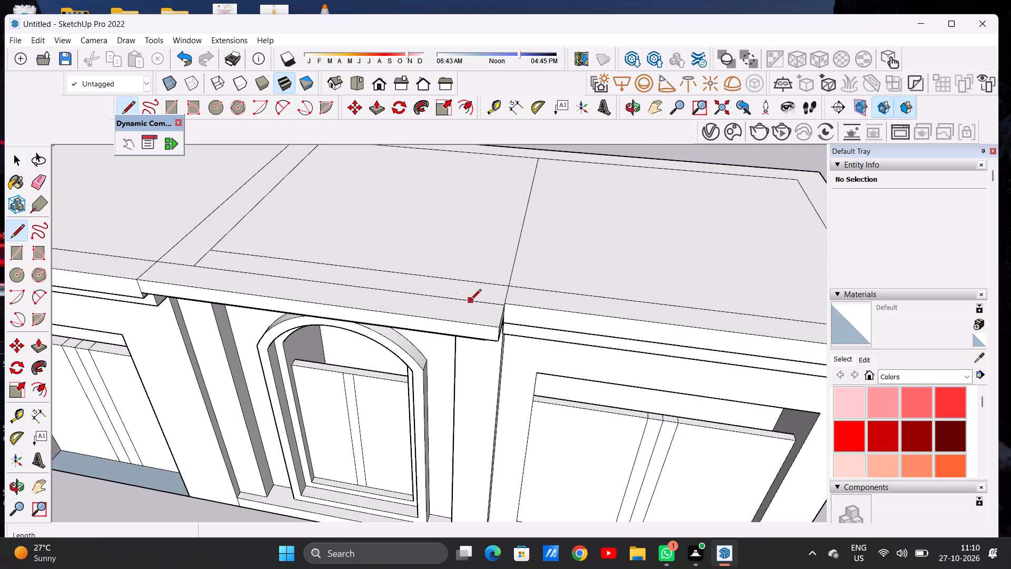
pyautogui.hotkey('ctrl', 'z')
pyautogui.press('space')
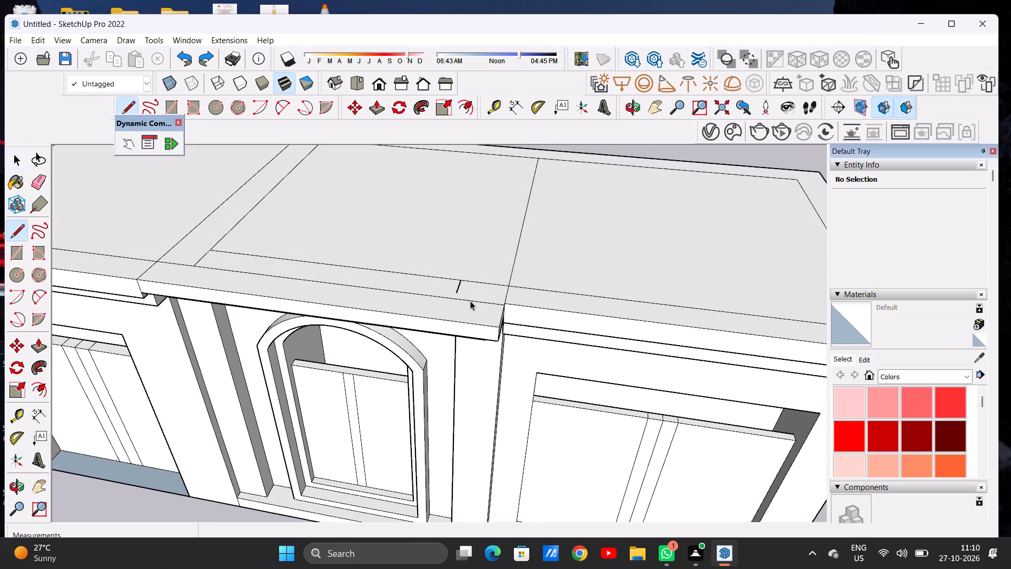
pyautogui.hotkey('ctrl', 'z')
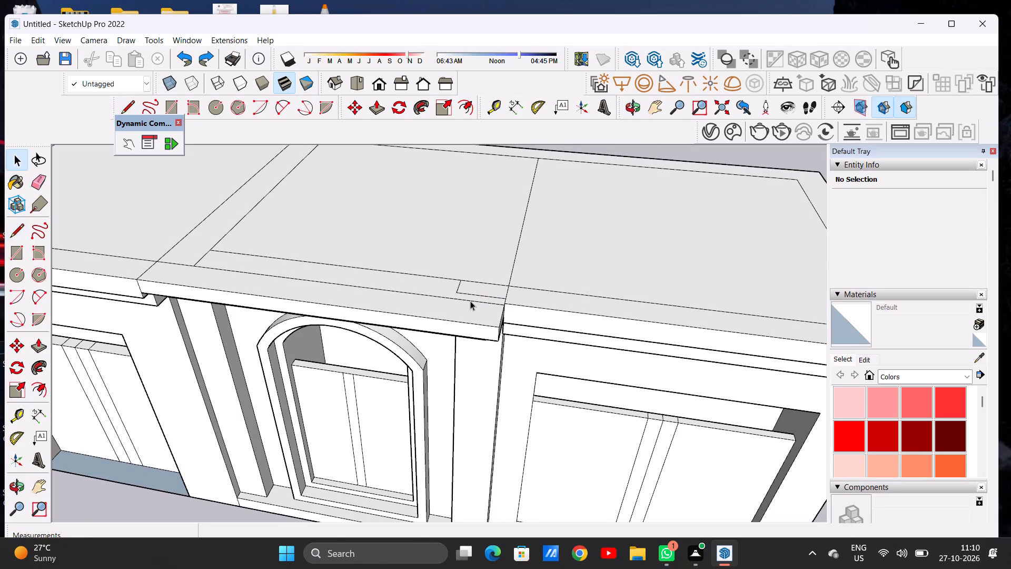
# Draw a line about 4 9/16" long from the right notch's inner corner forward to the cornice line on the middle bay's roof.
pyautogui.scroll(-6, 480, 288)
pyautogui.moveTo(465, 291); pyautogui.dragTo(464, 335, button='middle')
pyautogui.scroll(7, 471, 302)
pyautogui.scroll(-1, 472, 304)
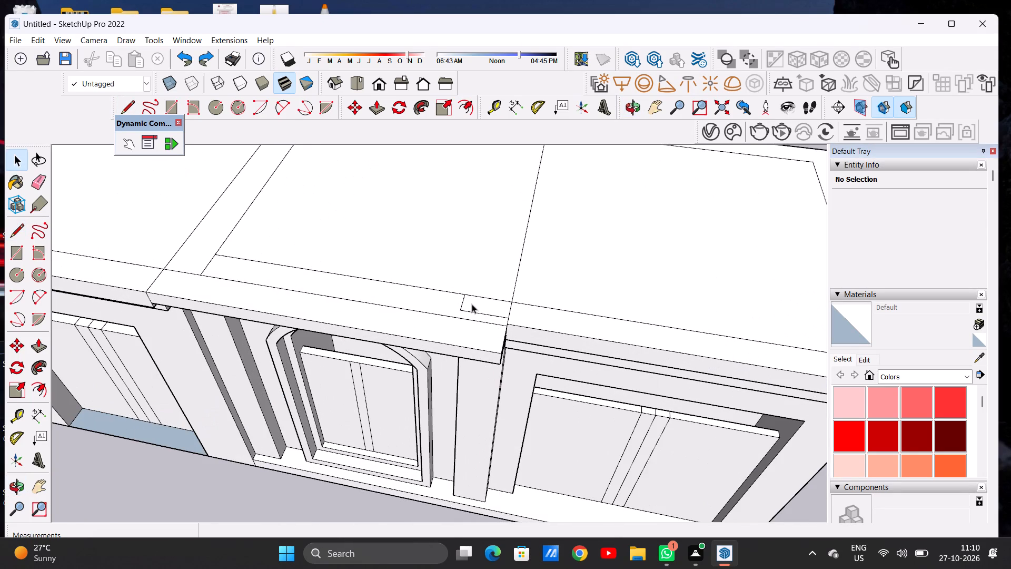
pyautogui.press('l')
pyautogui.scroll(4, 457, 325)
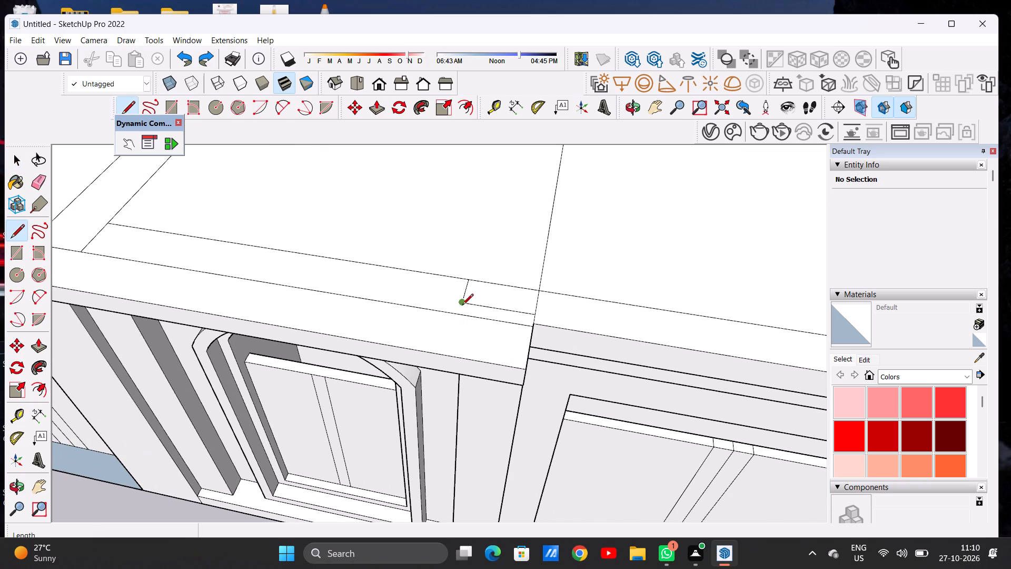
pyautogui.click(467, 302)
pyautogui.click(460, 313)
pyautogui.press('space')
# Erase the right notch's long front line between its inner corner and the right bay's division line.
pyautogui.write('E')
pyautogui.scroll(3, 471, 326)
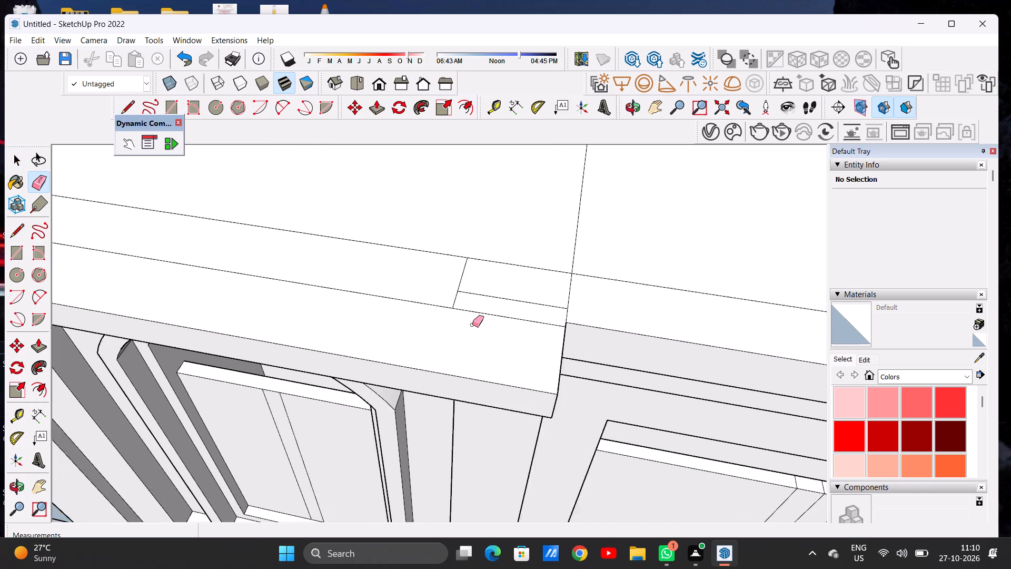
pyautogui.scroll(2, 472, 325)
pyautogui.moveTo(497, 290); pyautogui.dragTo(499, 301)
pyautogui.press('space')
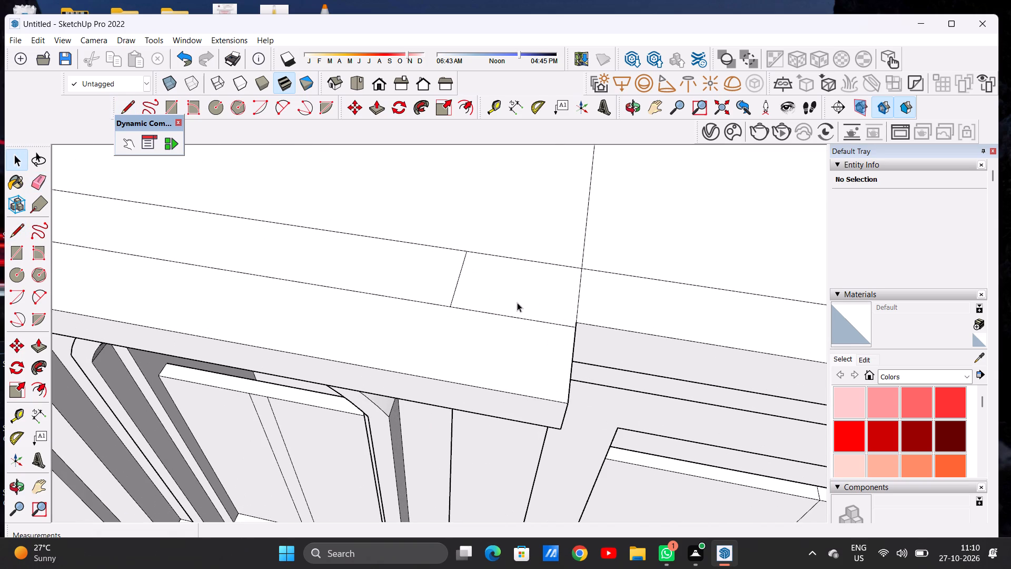
# Examine the whole building's cornices and roof divisions from the front and from above.
pyautogui.scroll(-5, 512, 311)
pyautogui.scroll(1, 512, 314)
pyautogui.scroll(-17, 512, 315)
pyautogui.moveTo(501, 354); pyautogui.dragTo(533, 239, button='middle')
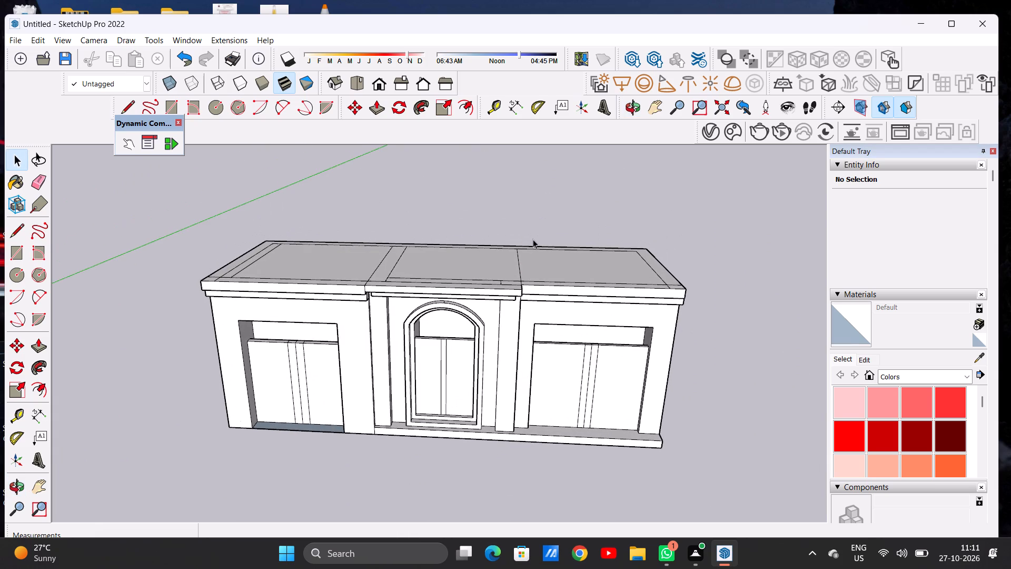
pyautogui.scroll(-4, 484, 305)
pyautogui.moveTo(484, 292); pyautogui.dragTo(471, 404, button='middle')
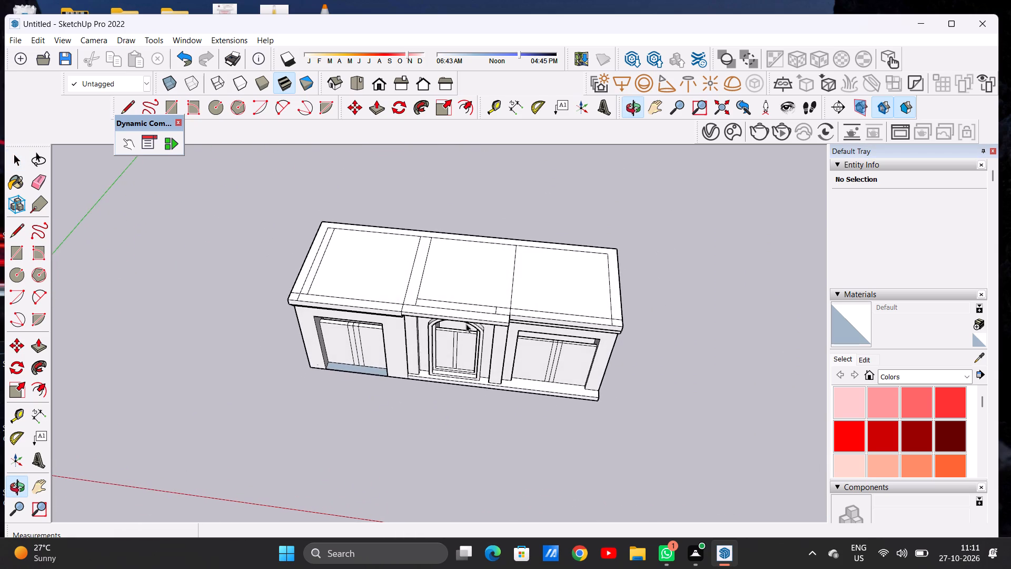
pyautogui.scroll(8, 473, 321)
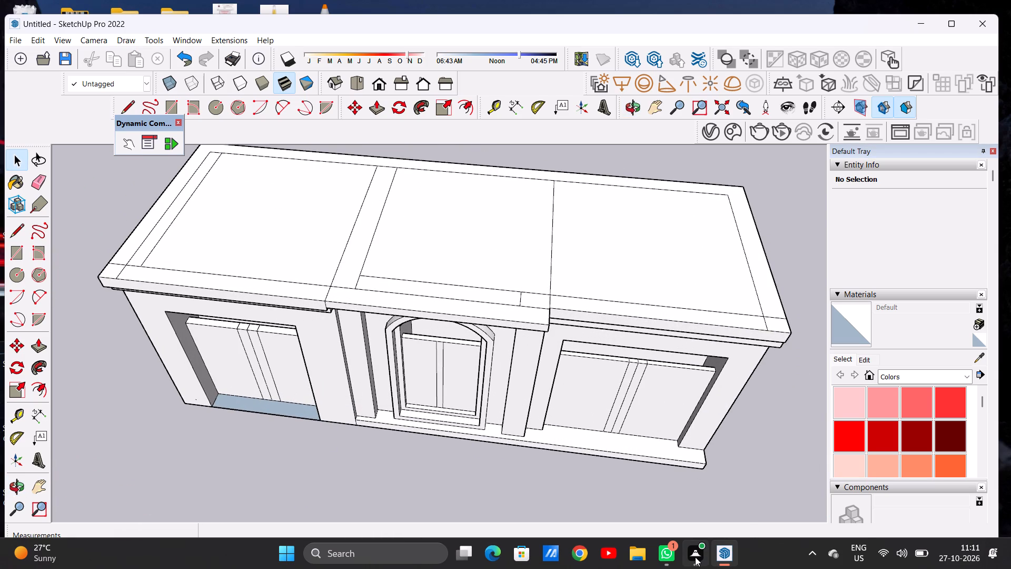
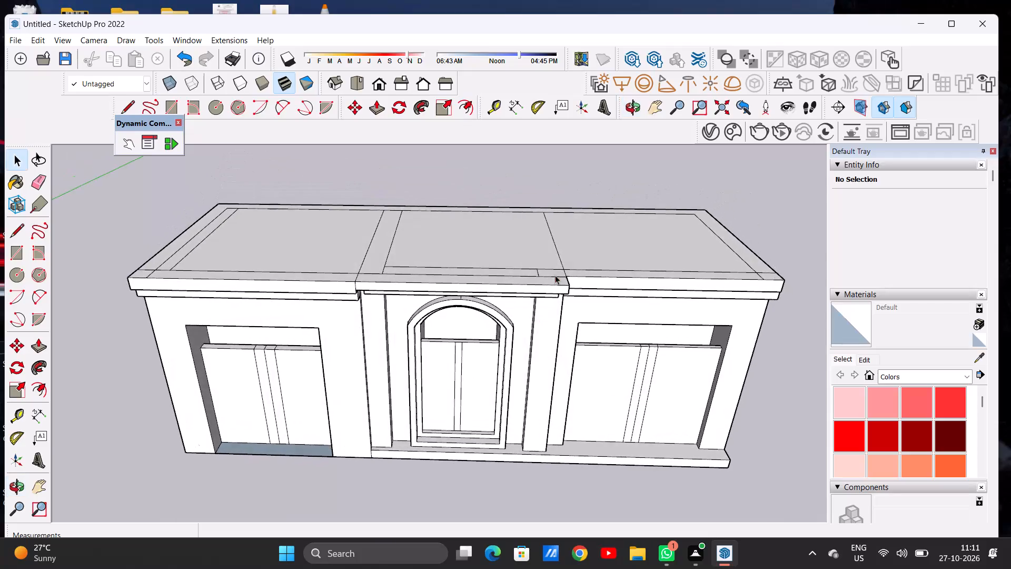
# Draw a line about 11' 10 7/8" long across the roof's middle bay, from the front strip's inner corner to the rear border line.
pyautogui.scroll(4, 549, 269)
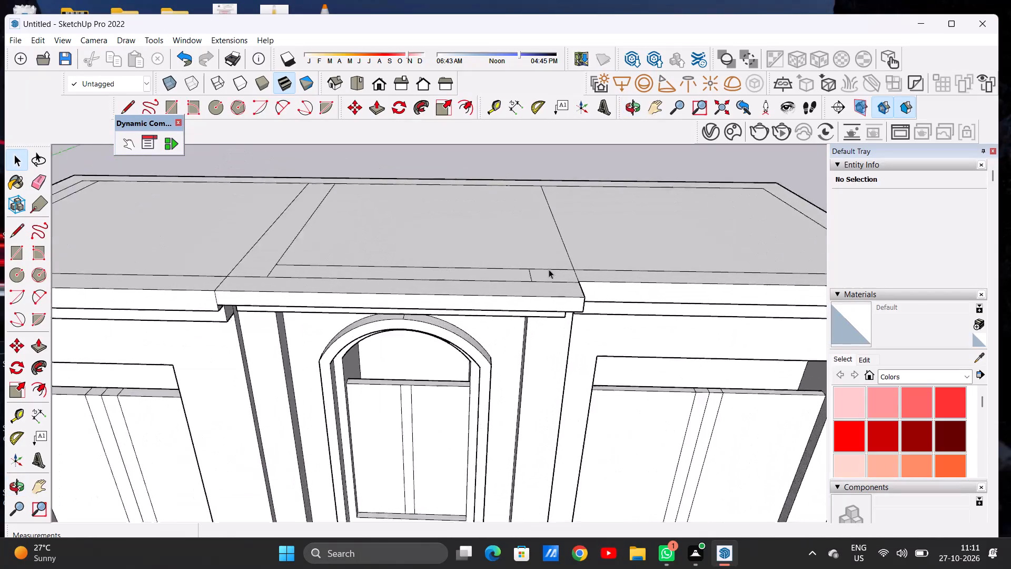
pyautogui.scroll(2, 549, 269)
pyautogui.scroll(-6, 537, 271)
pyautogui.moveTo(534, 263); pyautogui.dragTo(536, 307, button='middle')
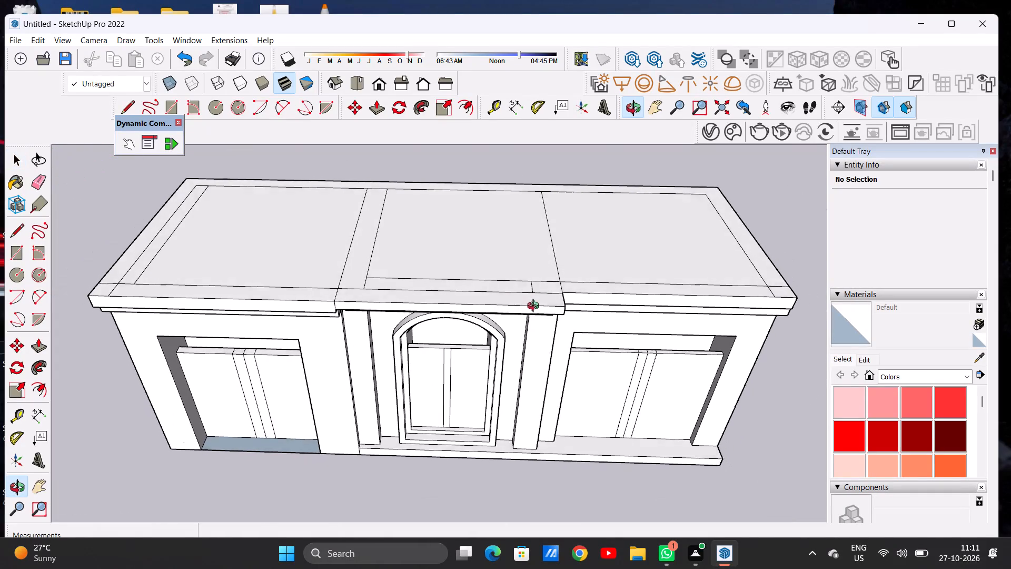
pyautogui.moveTo(536, 307); pyautogui.dragTo(536, 310, button='middle')
pyautogui.scroll(-4, 457, 288)
pyautogui.moveTo(536, 268); pyautogui.dragTo(395, 317, button='middle')
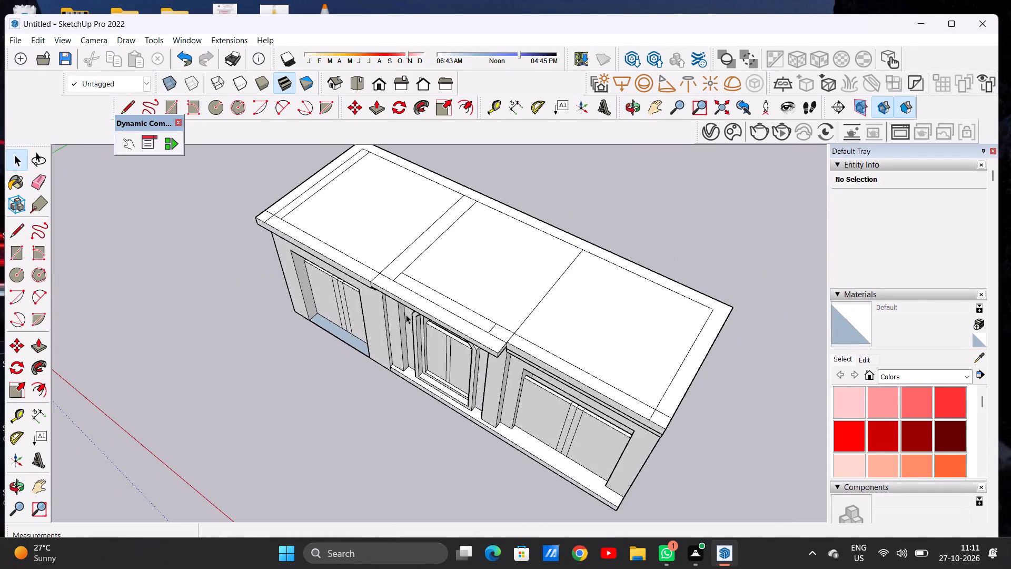
pyautogui.press('l')
pyautogui.scroll(3, 478, 323)
pyautogui.scroll(-1, 491, 325)
pyautogui.scroll(3, 491, 325)
pyautogui.scroll(-1, 510, 319)
pyautogui.scroll(2, 510, 319)
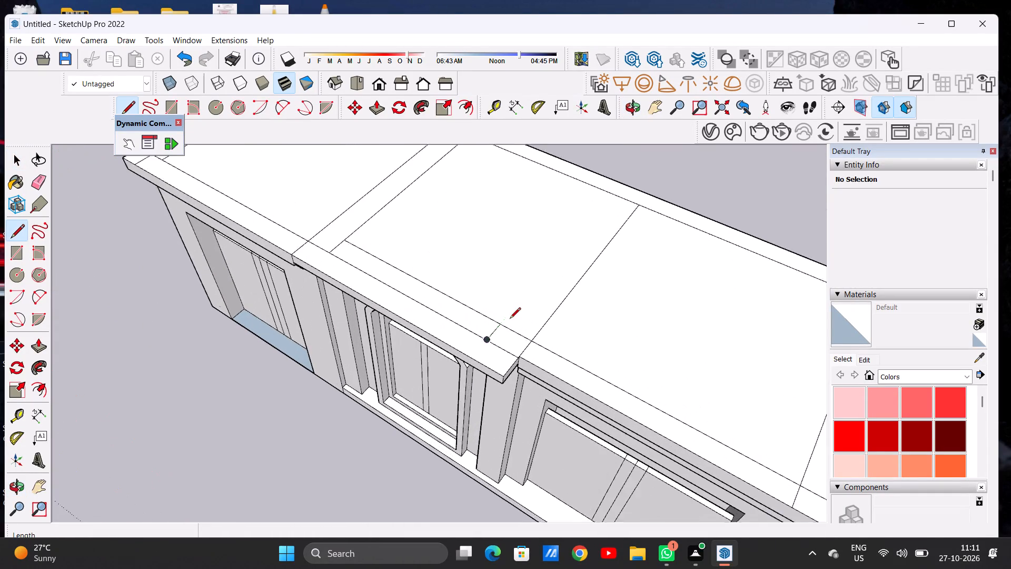
pyautogui.scroll(1, 510, 319)
pyautogui.click(501, 323)
pyautogui.scroll(-16, 561, 280)
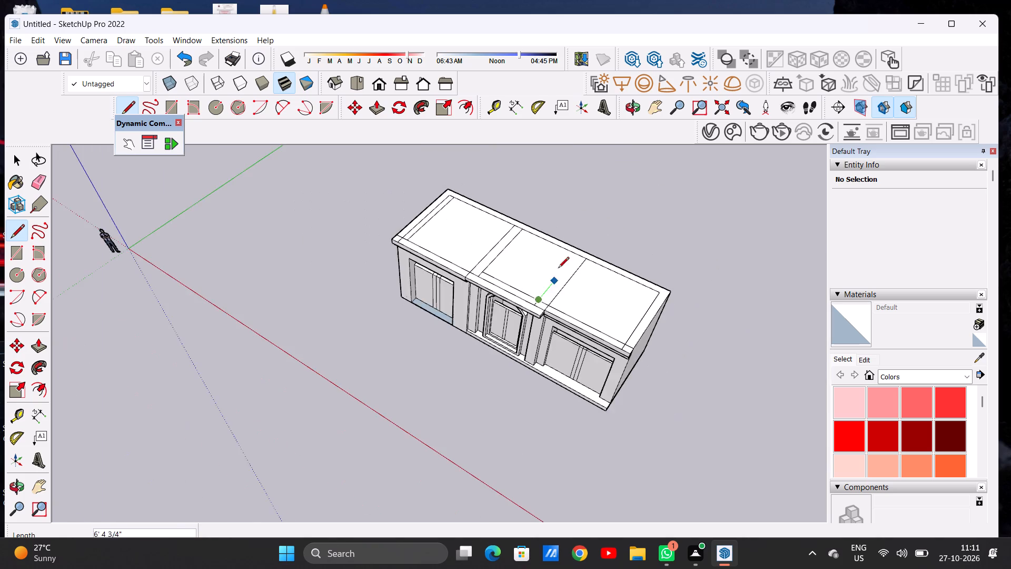
pyautogui.scroll(10, 570, 243)
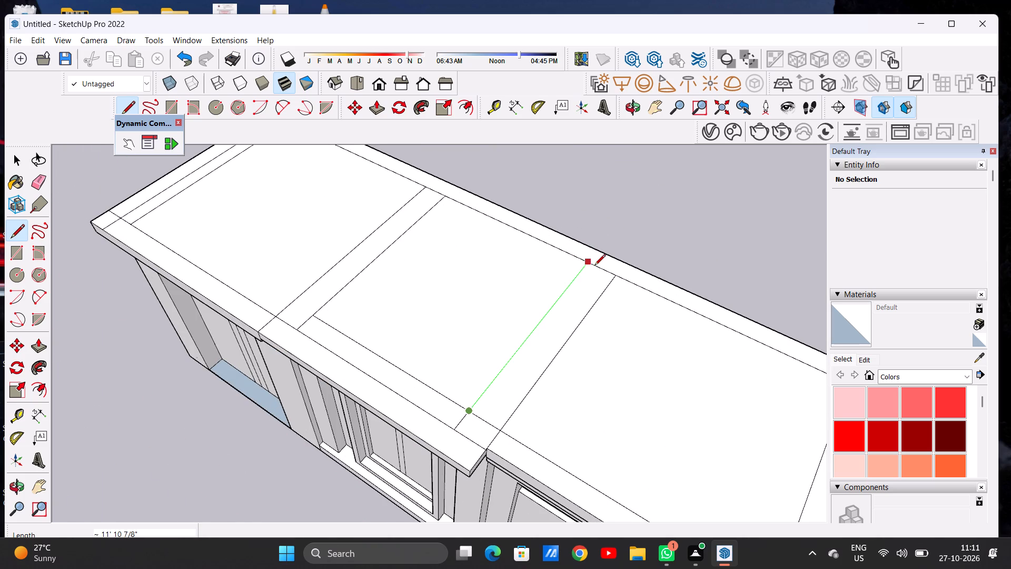
pyautogui.click(594, 266)
pyautogui.press('space')
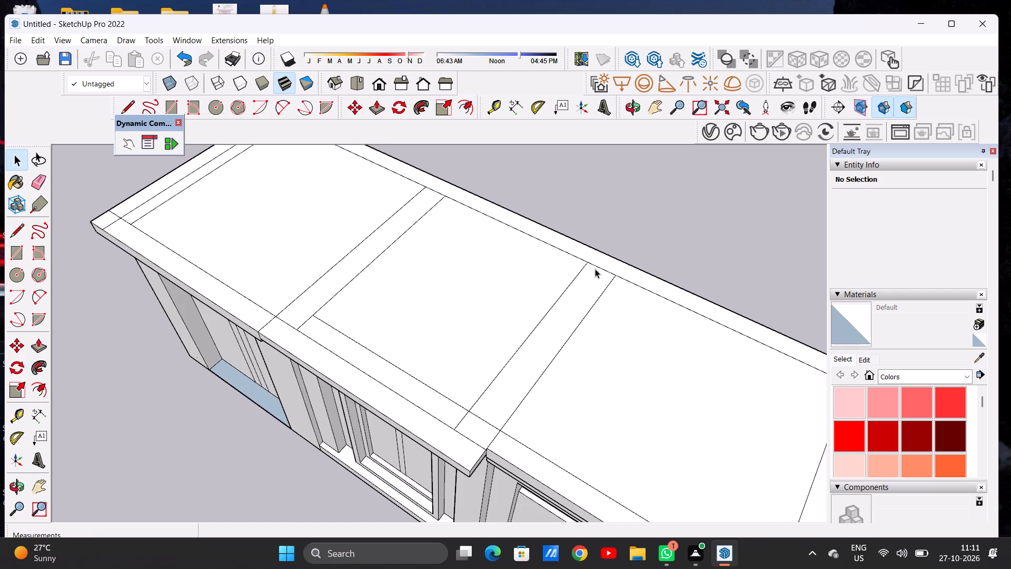
# Widen the left front opening by pushing its outer side reveal about 10 15/16" toward the building's end.
pyautogui.scroll(-14, 574, 273)
pyautogui.moveTo(491, 297); pyautogui.dragTo(602, 224, button='middle')
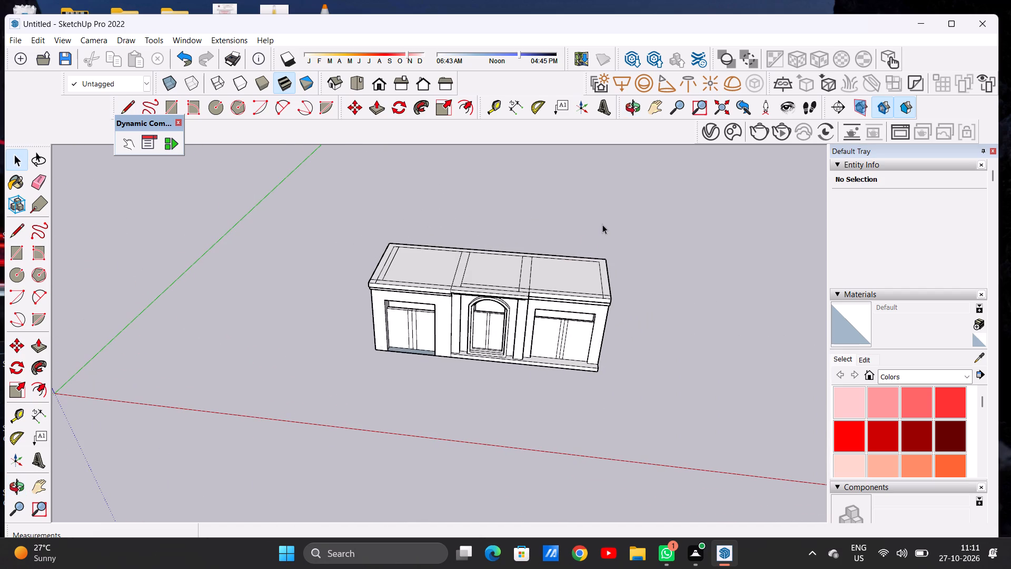
pyautogui.scroll(7, 602, 281)
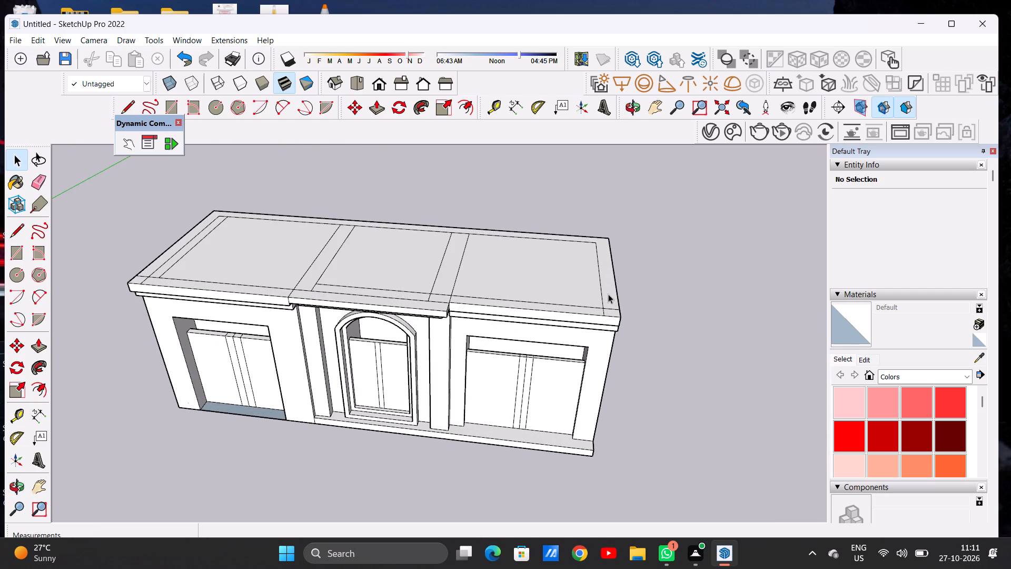
pyautogui.scroll(-2, 576, 274)
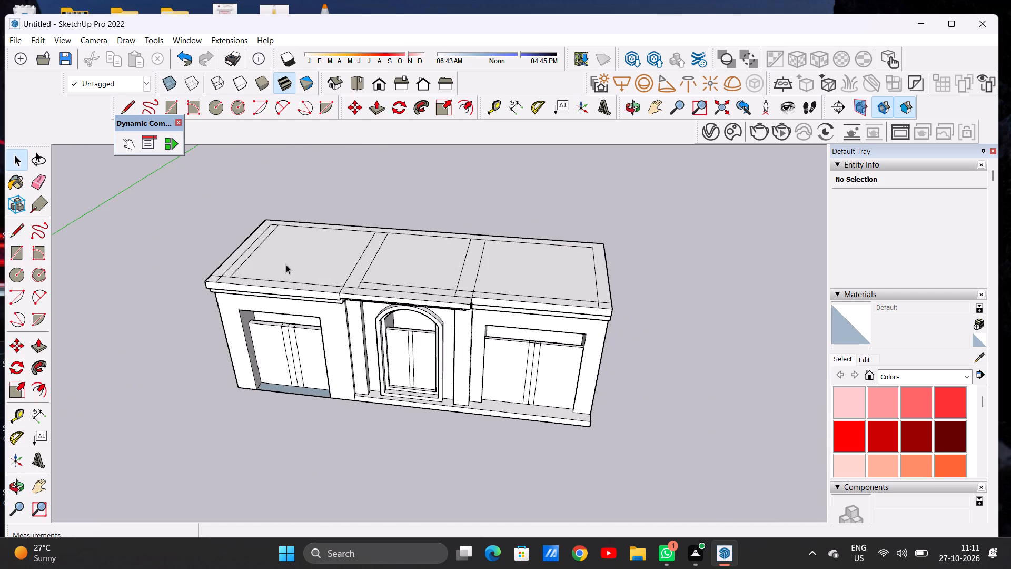
pyautogui.moveTo(263, 254); pyautogui.dragTo(286, 318, button='middle')
pyautogui.scroll(3, 213, 297)
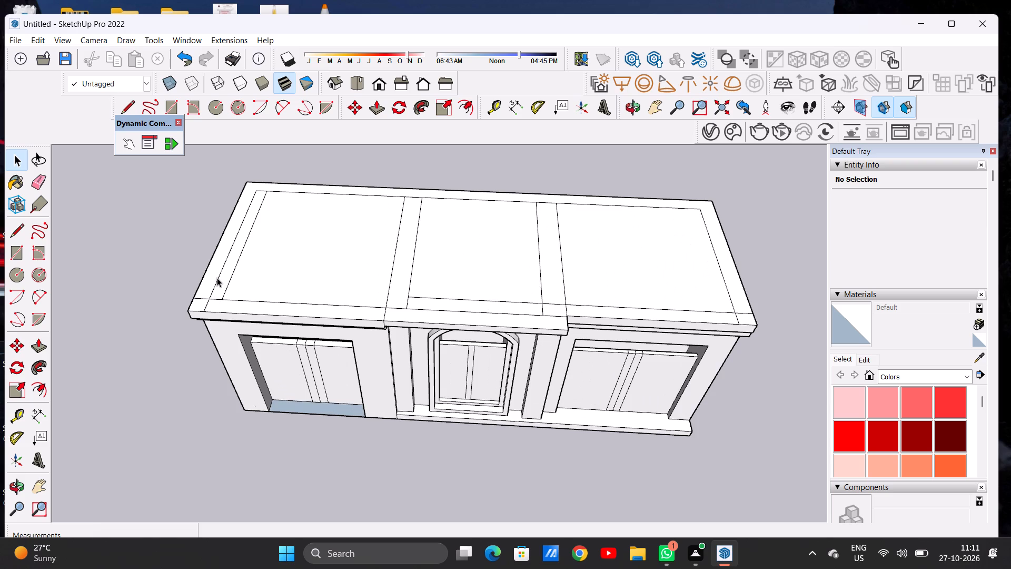
pyautogui.scroll(-4, 230, 332)
pyautogui.moveTo(252, 360); pyautogui.dragTo(322, 215, button='middle')
pyautogui.moveTo(285, 320); pyautogui.dragTo(240, 318, button='middle')
pyautogui.moveTo(263, 323); pyautogui.dragTo(245, 328, button='middle')
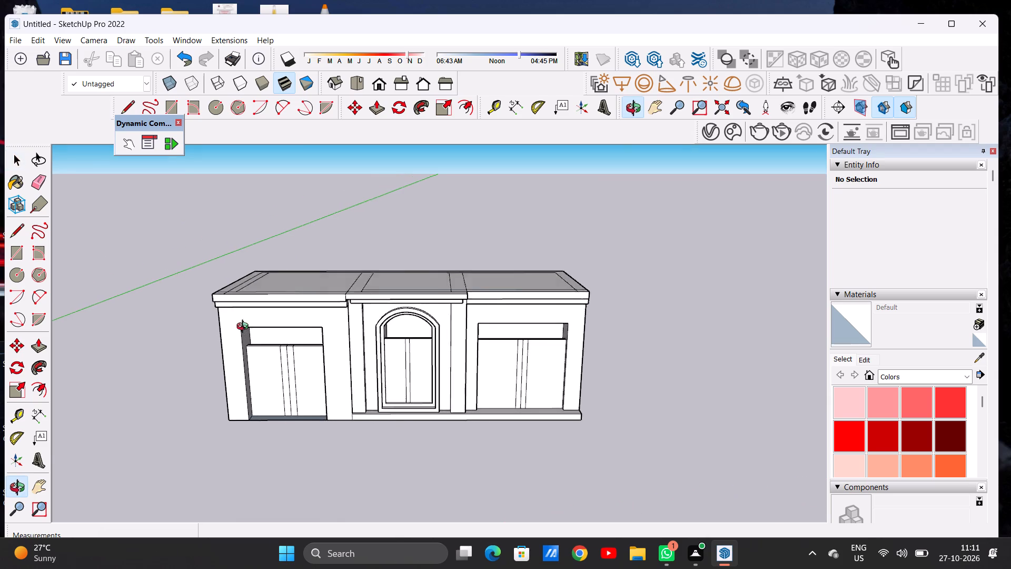
pyautogui.moveTo(245, 328); pyautogui.dragTo(174, 347, button='middle')
pyautogui.scroll(7, 256, 340)
pyautogui.press('p')
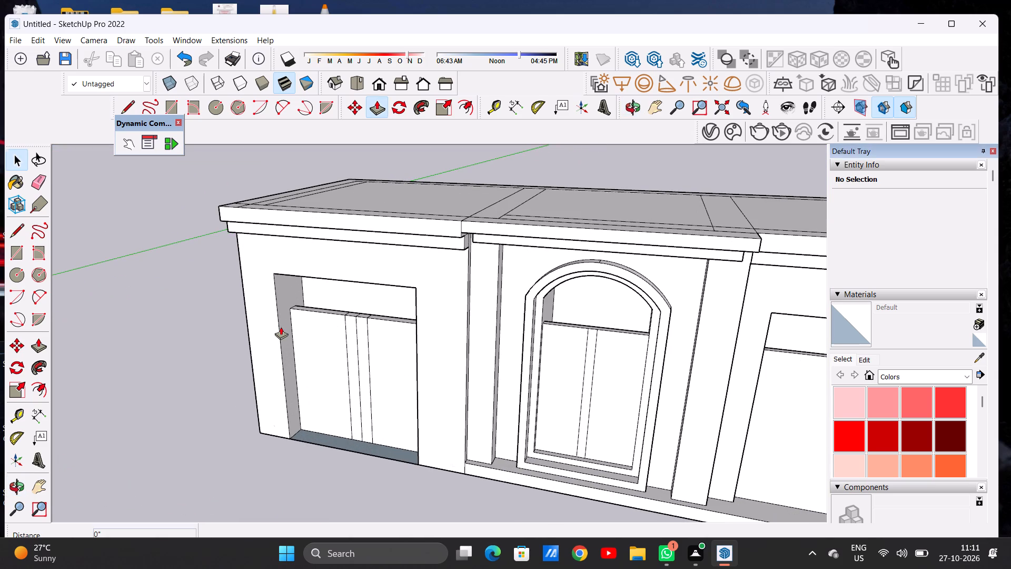
pyautogui.scroll(6, 292, 332)
pyautogui.click(277, 350)
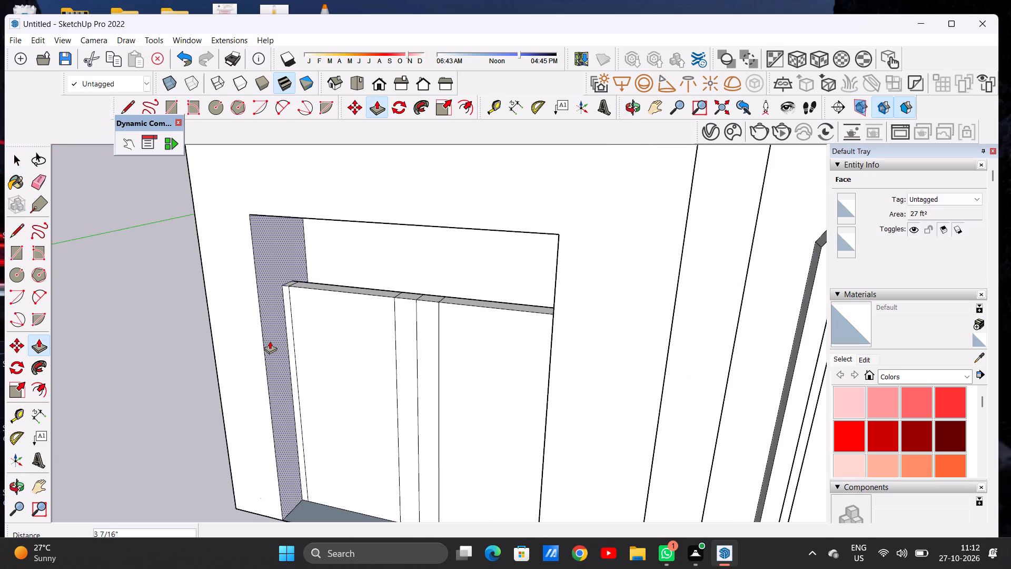
pyautogui.click(256, 328)
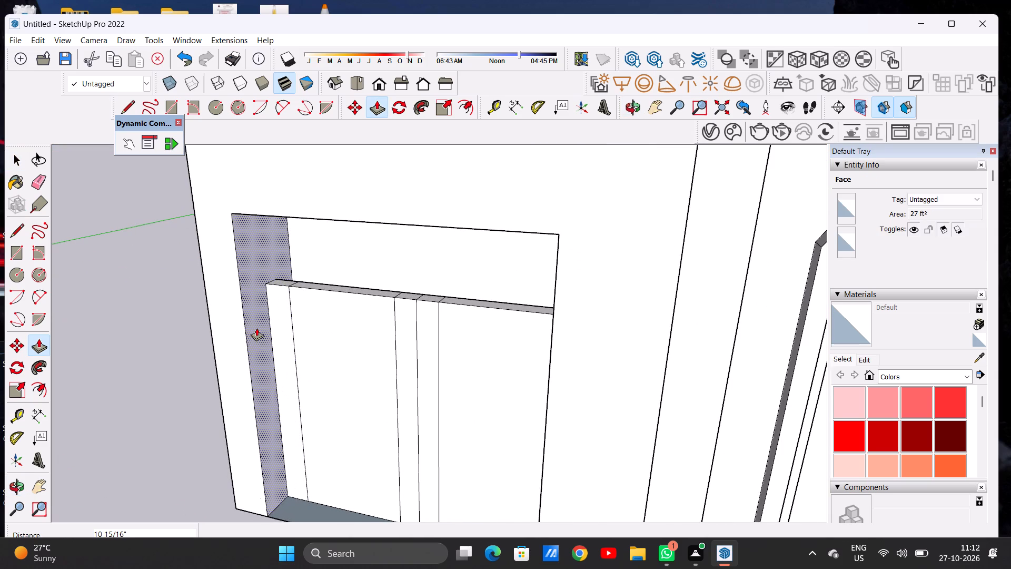
pyautogui.press('space')
# Erase the leftover vertical edge on the panel inside the left front opening.
pyautogui.scroll(-9, 332, 354)
pyautogui.moveTo(320, 359); pyautogui.dragTo(385, 334, button='middle')
pyautogui.scroll(4, 300, 386)
pyautogui.press('e')
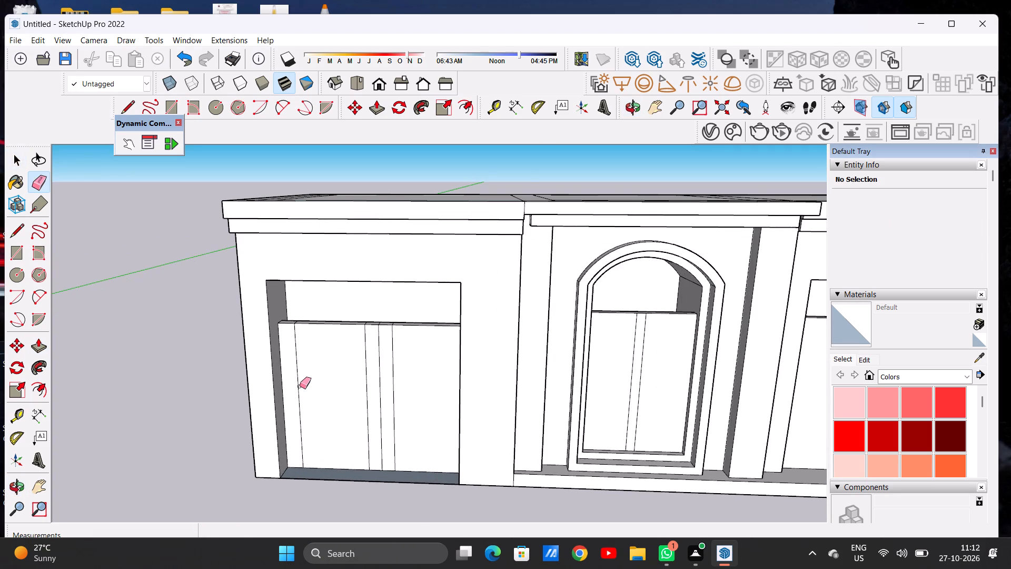
pyautogui.scroll(7, 302, 384)
pyautogui.click(292, 377)
pyautogui.moveTo(292, 377); pyautogui.dragTo(298, 380)
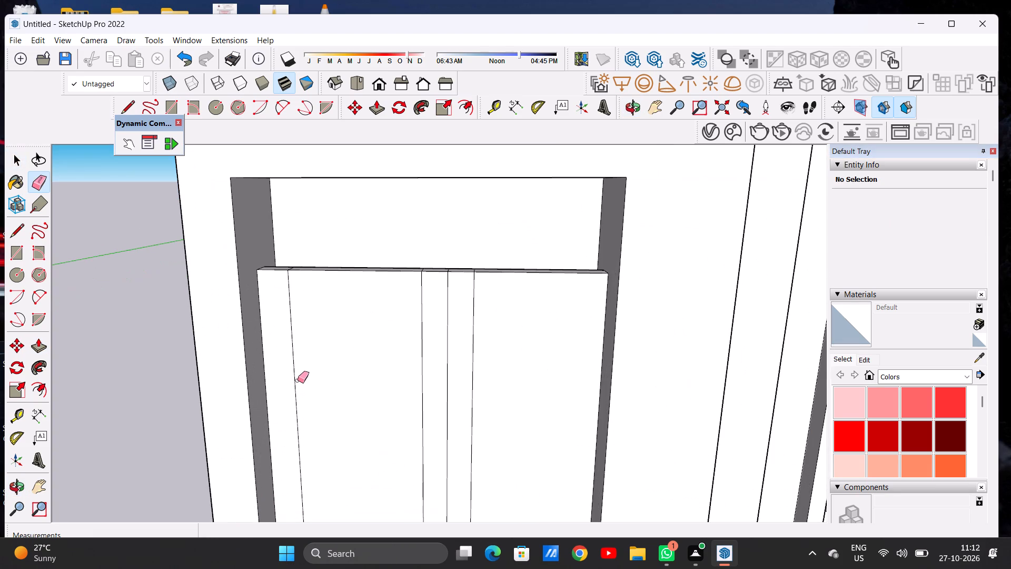
pyautogui.moveTo(298, 380); pyautogui.dragTo(287, 394)
pyautogui.press('space')
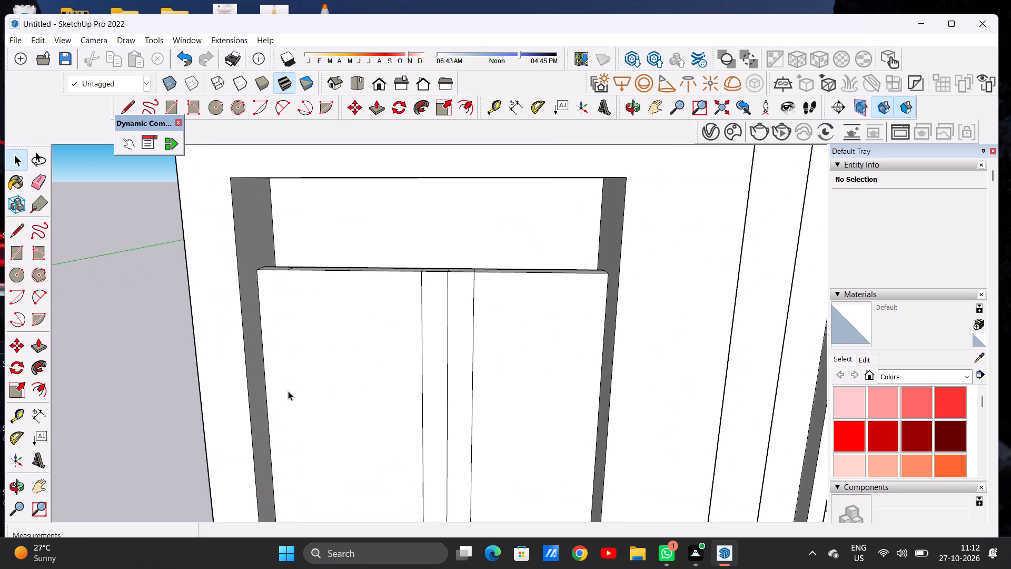
# Move the inner of the two parallel lines at the roof's left end about 5 3/16" outward.
pyautogui.scroll(-4, 328, 396)
pyautogui.scroll(1, 333, 396)
pyautogui.scroll(-15, 334, 396)
pyautogui.moveTo(321, 375); pyautogui.dragTo(344, 346, button='middle')
pyautogui.scroll(5, 332, 316)
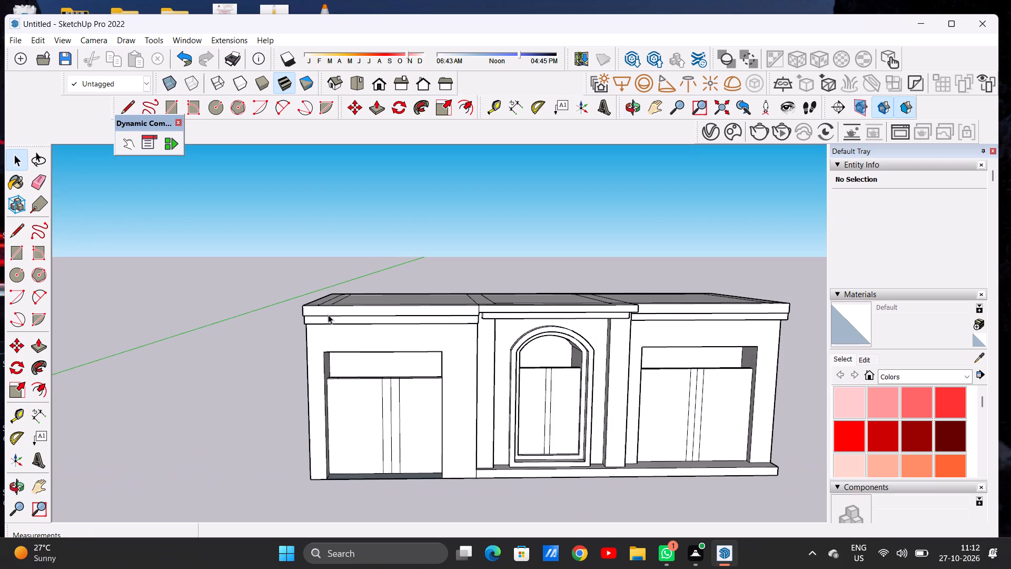
pyautogui.moveTo(322, 311); pyautogui.dragTo(316, 389, button='middle')
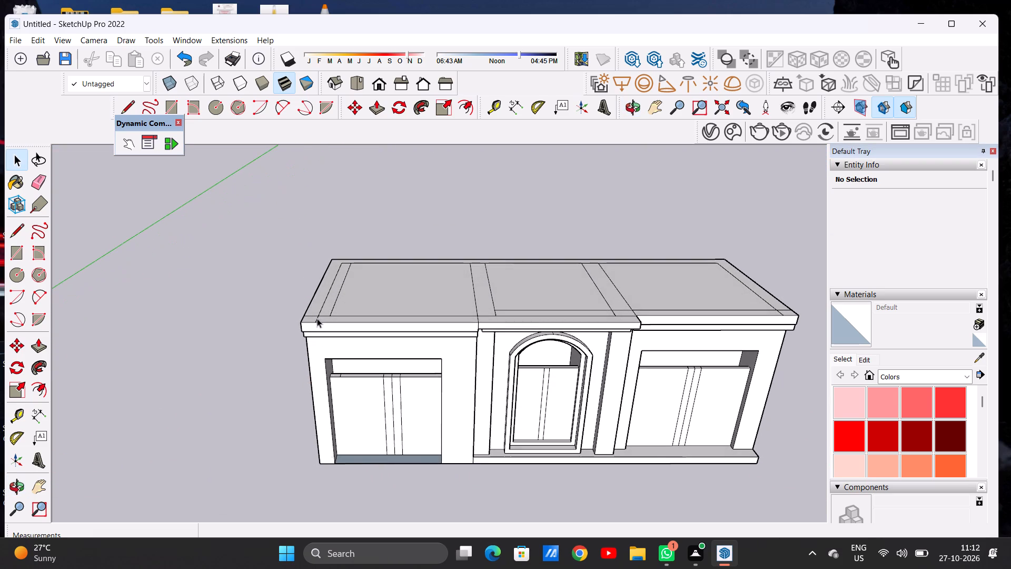
pyautogui.moveTo(340, 306); pyautogui.dragTo(331, 361, button='middle')
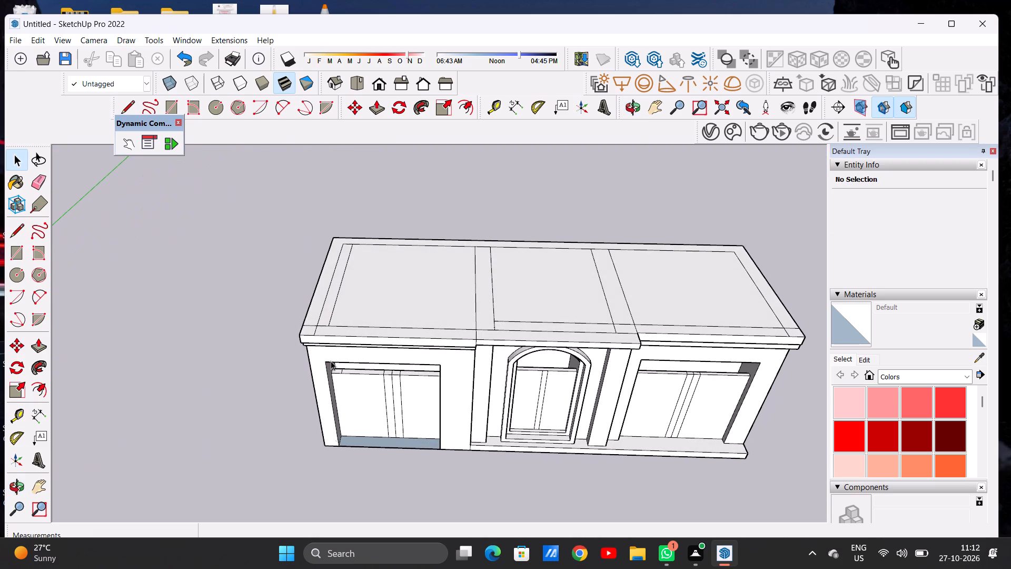
pyautogui.press('e')
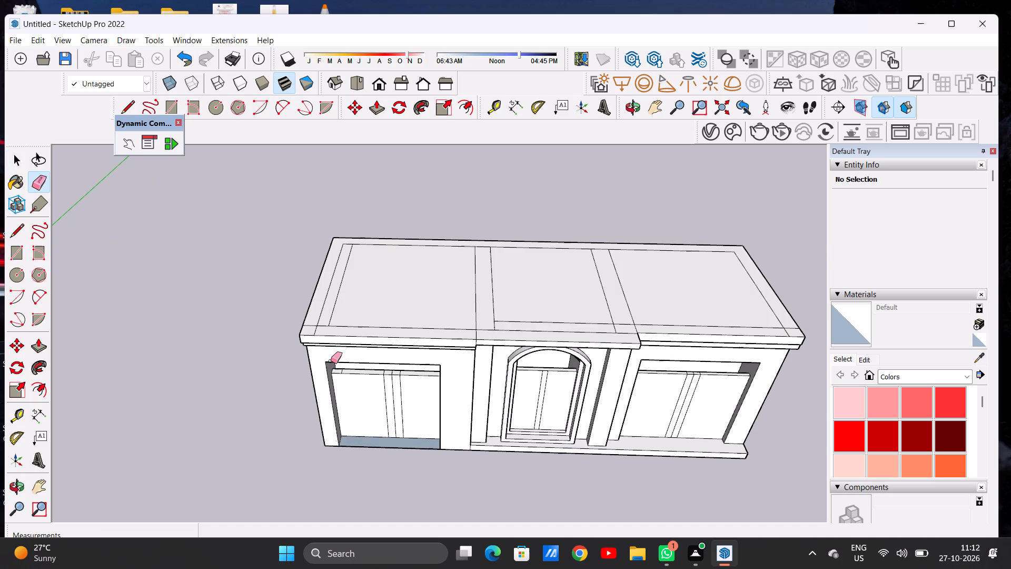
pyautogui.press('space')
pyautogui.scroll(10, 329, 312)
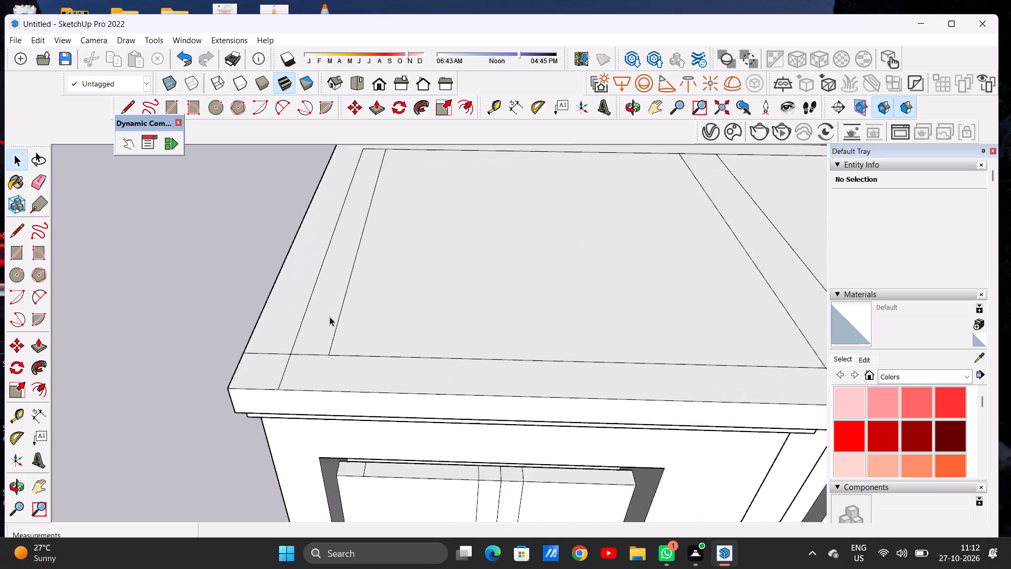
pyautogui.scroll(2, 330, 317)
pyautogui.click(330, 350)
pyautogui.press('m')
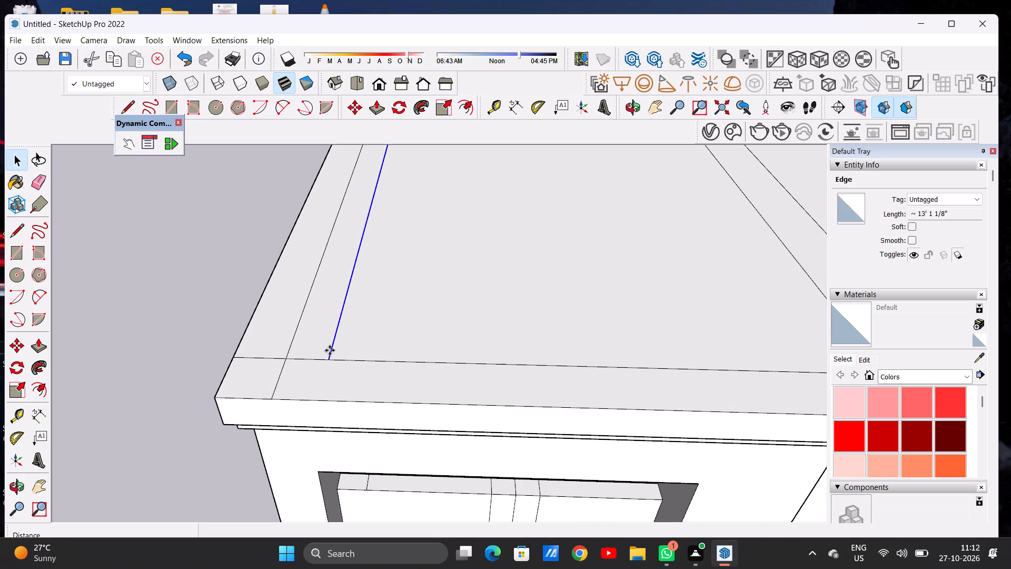
pyautogui.click(329, 364)
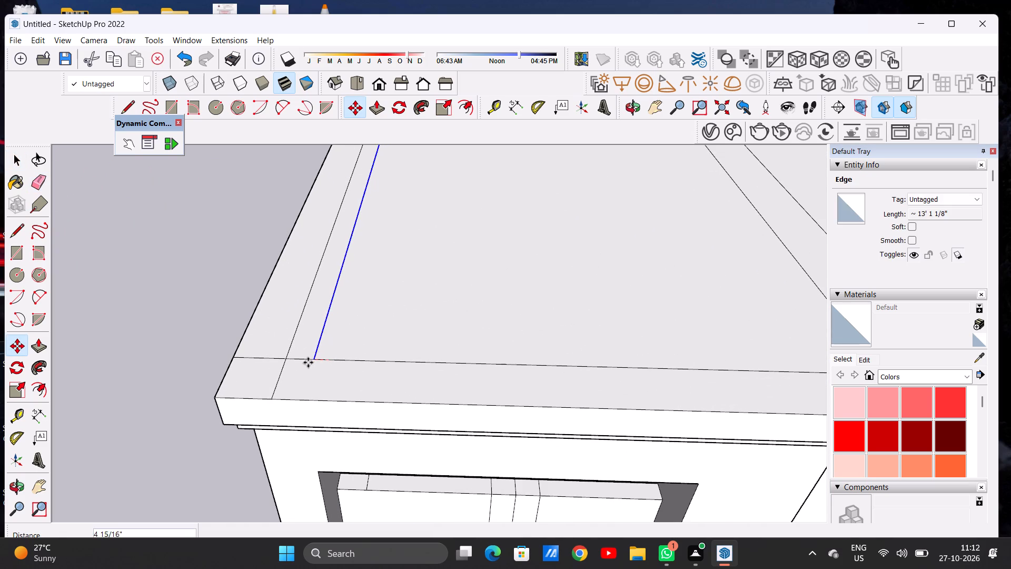
pyautogui.click(309, 363)
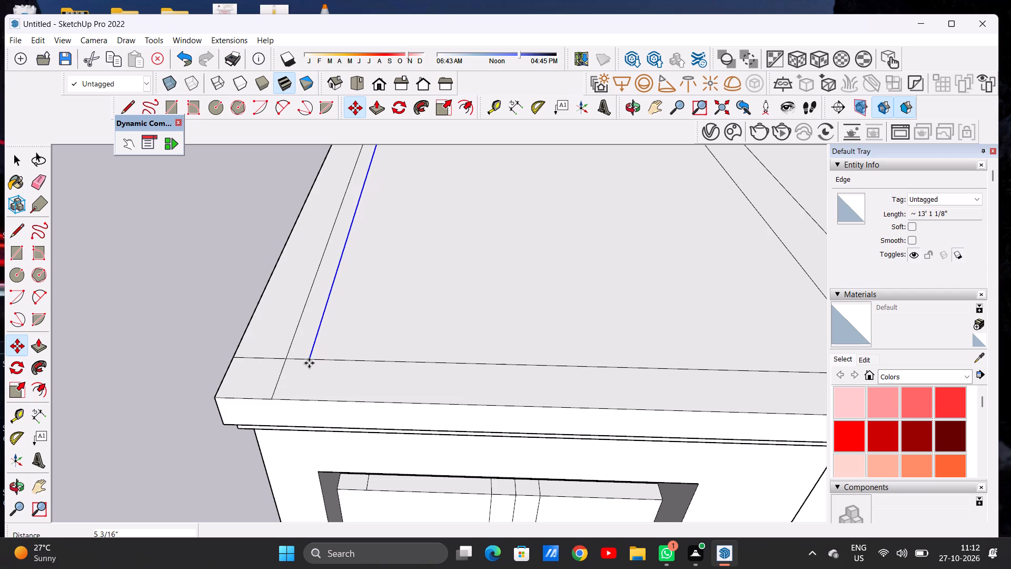
pyautogui.press('space')
pyautogui.scroll(-5, 330, 341)
pyautogui.click(237, 286)
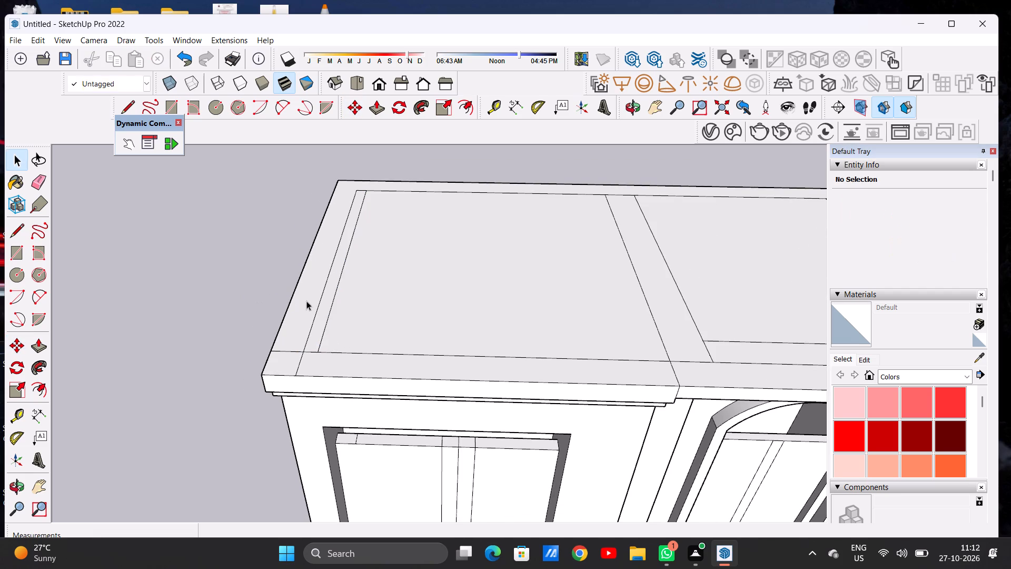
# Erase the outer parallel line at the roof's left end and its leftover stub at the rear corner.
pyautogui.press('e')
pyautogui.scroll(3, 328, 325)
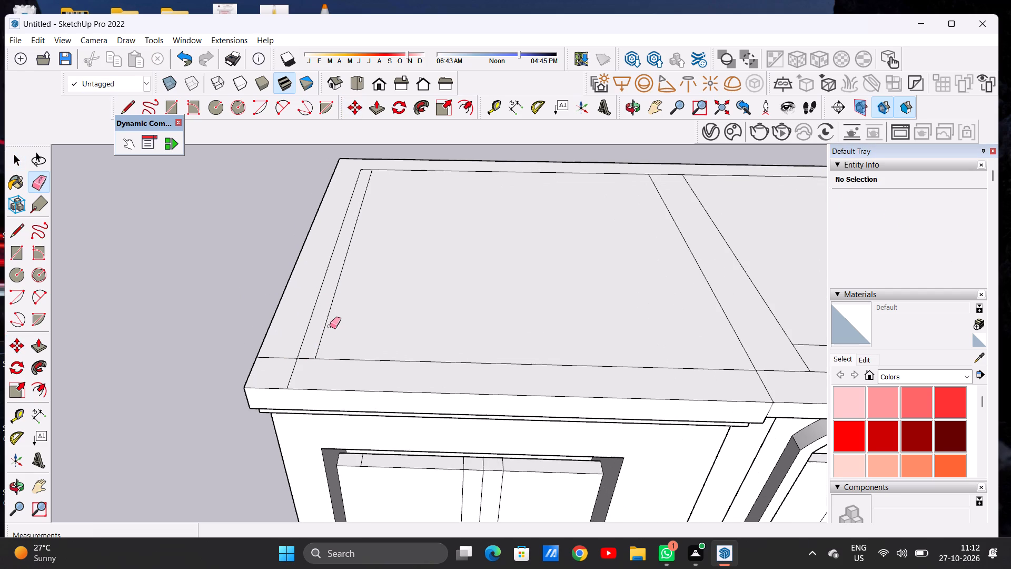
pyautogui.moveTo(301, 330); pyautogui.dragTo(305, 335)
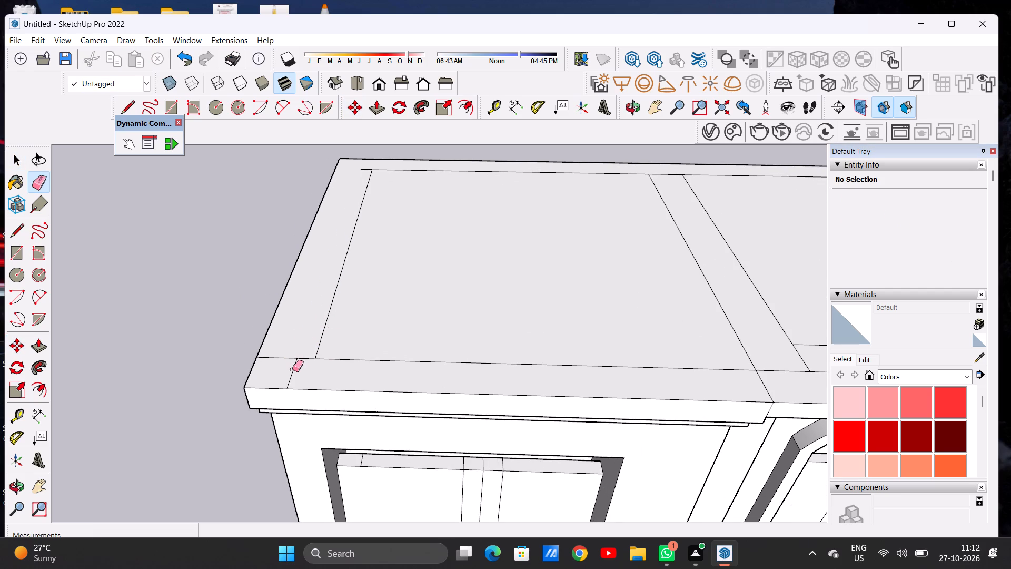
pyautogui.scroll(-9, 380, 356)
pyautogui.scroll(13, 365, 255)
pyautogui.moveTo(380, 255); pyautogui.dragTo(380, 259)
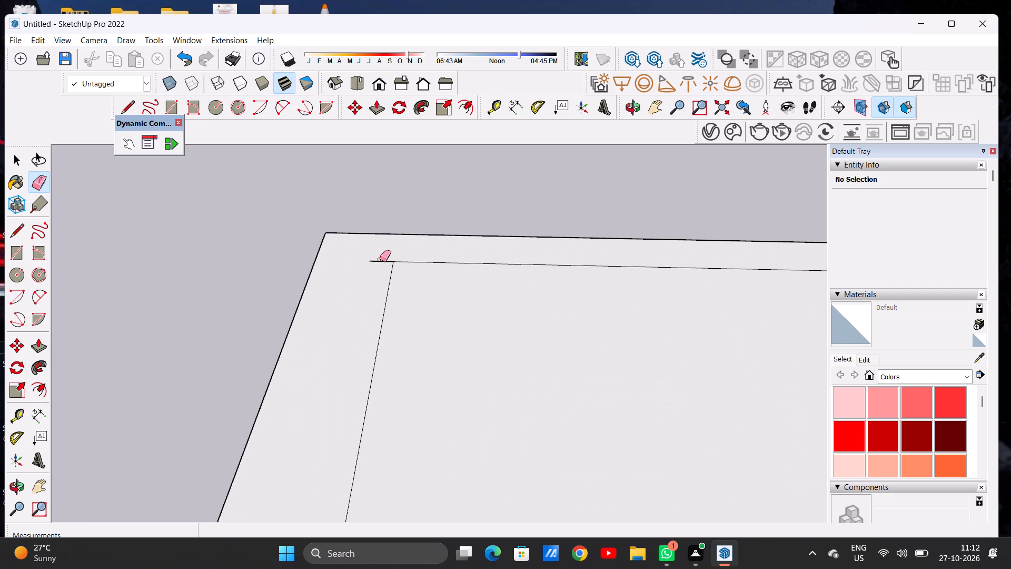
pyautogui.moveTo(380, 259); pyautogui.dragTo(379, 267)
pyautogui.press('space')
pyautogui.scroll(-7, 368, 275)
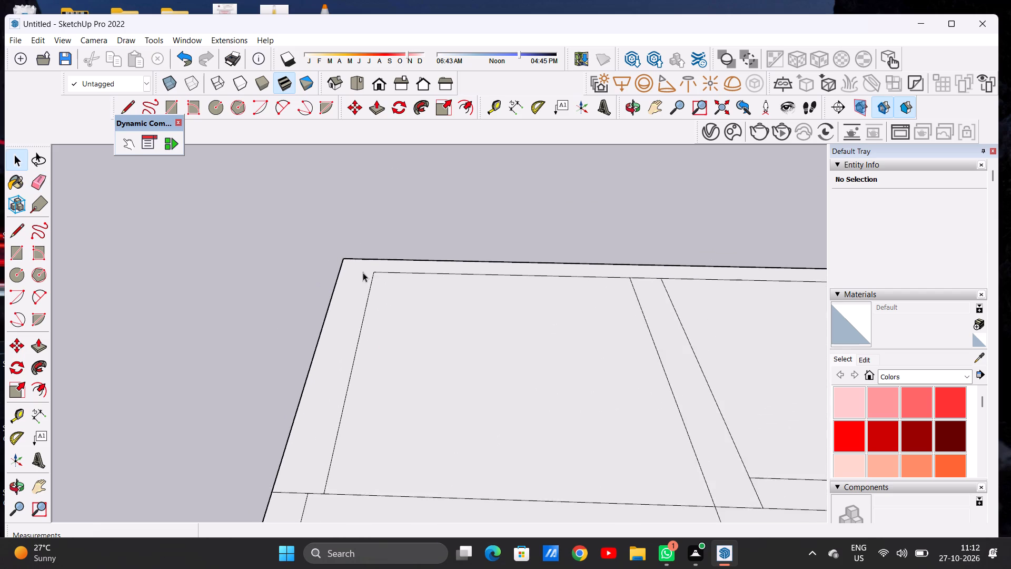
# Push/Pull the roof's border strip along the rear and both ends up 9' to form the upper-floor walls.
pyautogui.scroll(-17, 363, 272)
pyautogui.moveTo(399, 317); pyautogui.dragTo(400, 281, button='middle')
pyautogui.scroll(2, 394, 309)
pyautogui.scroll(-1, 394, 309)
pyautogui.scroll(1, 394, 309)
pyautogui.scroll(-1, 394, 309)
pyautogui.scroll(2, 394, 309)
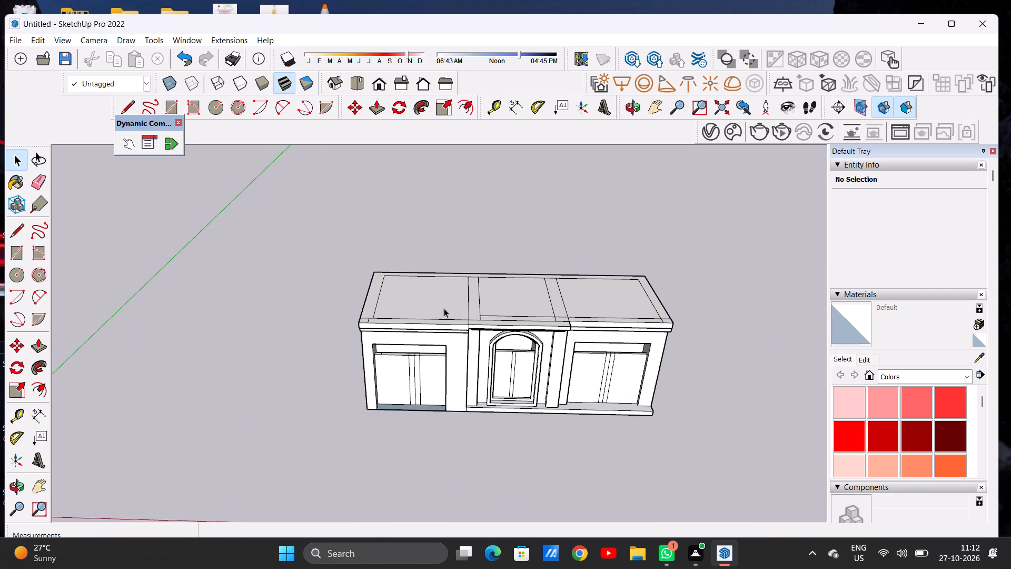
pyautogui.scroll(-1, 450, 302)
pyautogui.scroll(11, 662, 312)
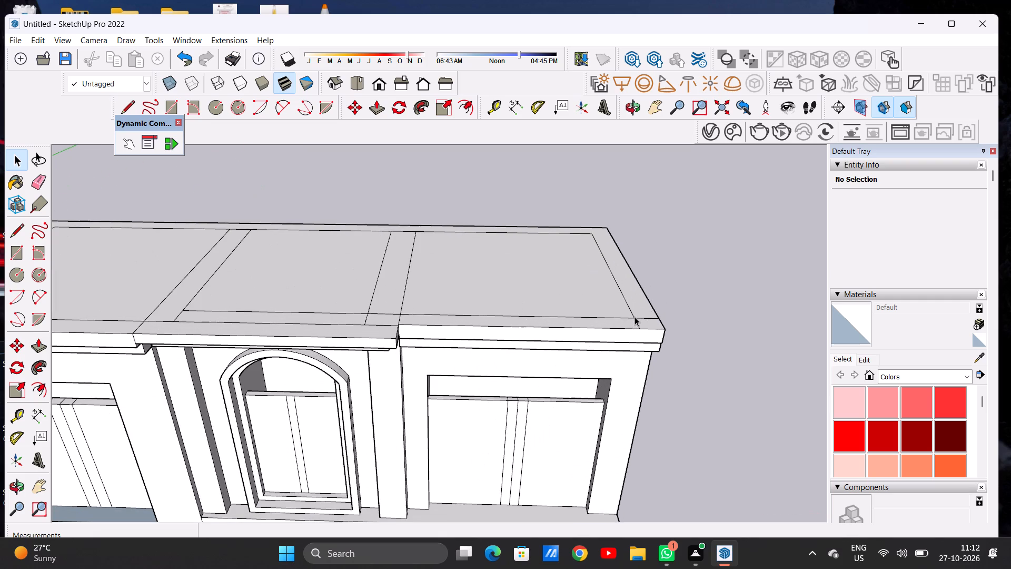
pyautogui.press('p')
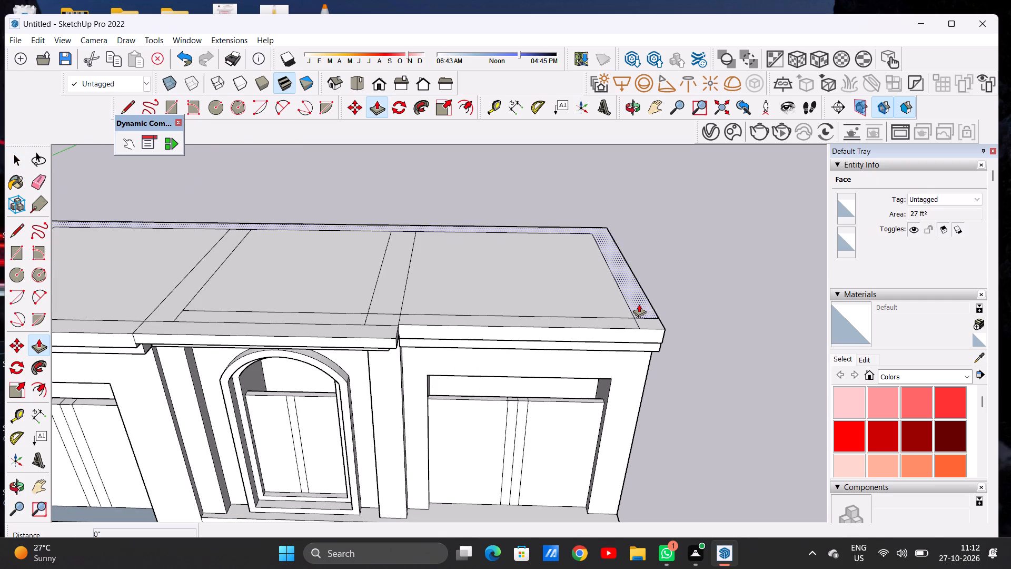
pyautogui.click(639, 304)
pyautogui.scroll(-20, 648, 265)
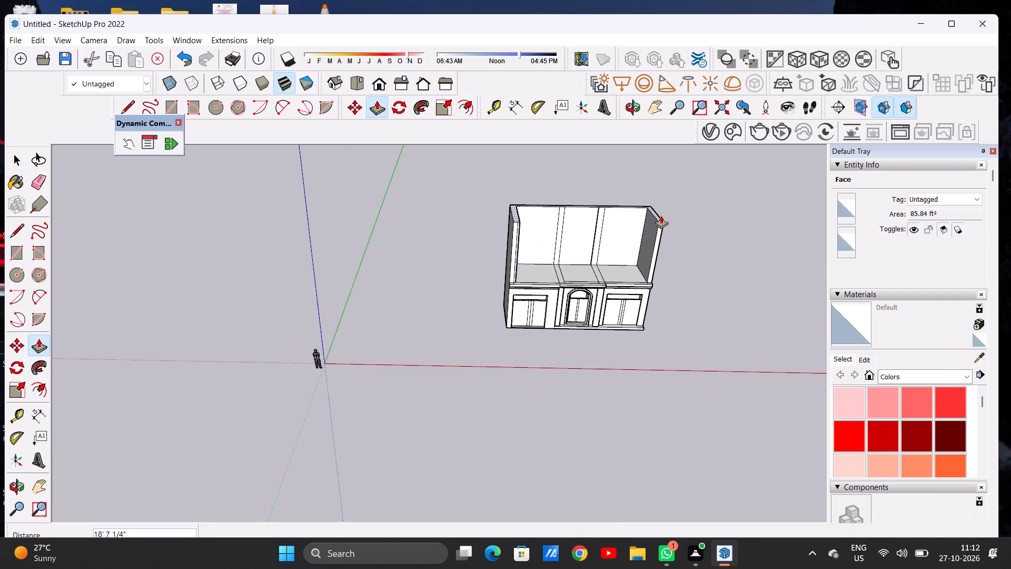
pyautogui.scroll(8, 666, 206)
pyautogui.moveTo(631, 257); pyautogui.dragTo(603, 215, button='middle')
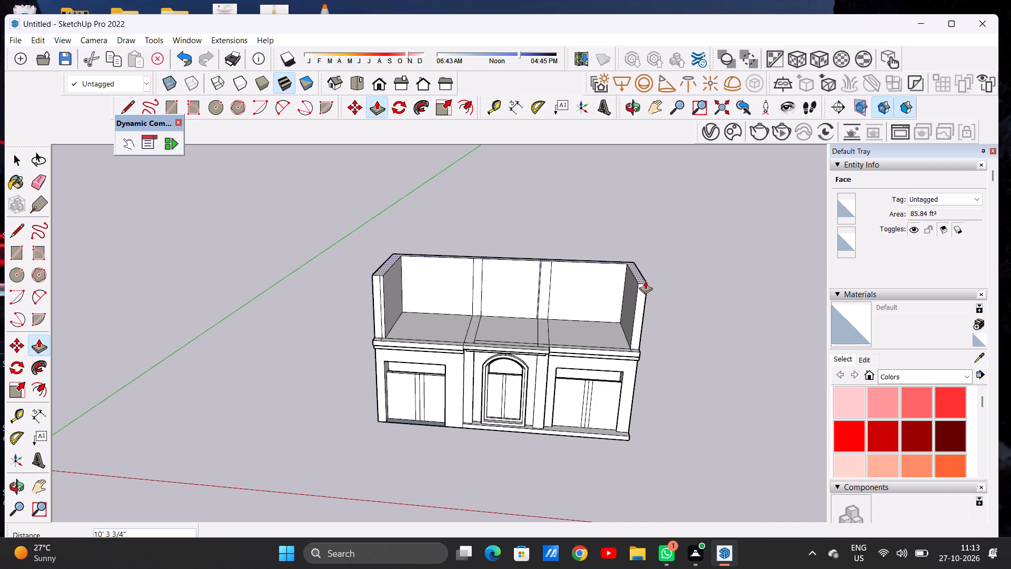
pyautogui.press('9')
pyautogui.press("'")
pyautogui.press('Return')
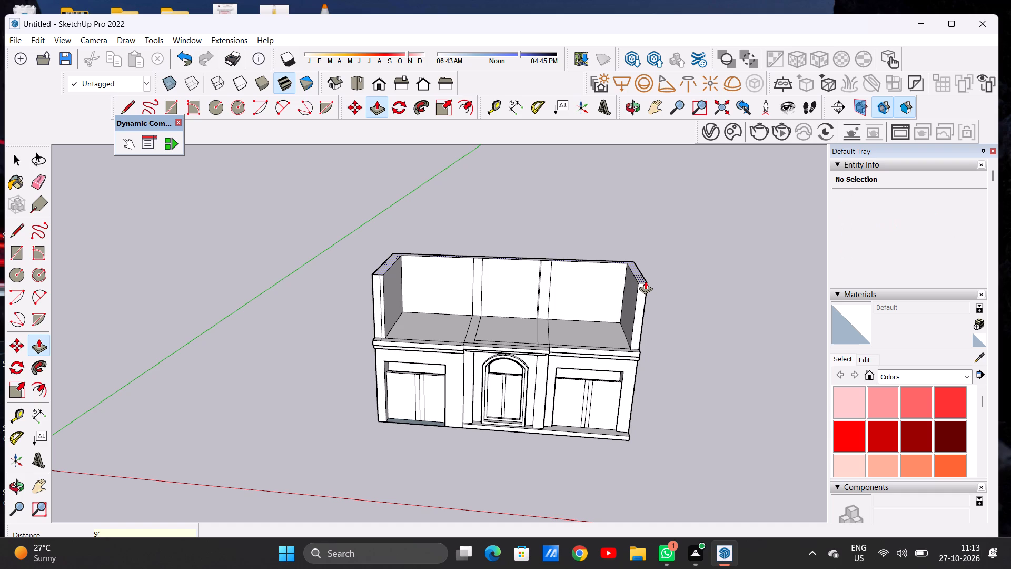
# Raise the top face of the upper-floor rear and end walls by another 1'.
pyautogui.scroll(5, 641, 284)
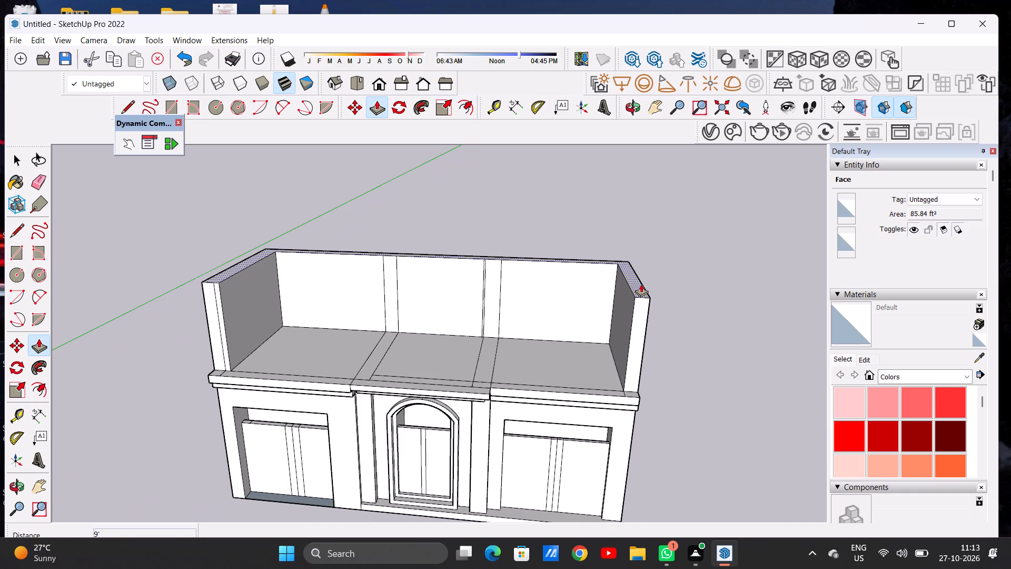
pyautogui.scroll(4, 641, 284)
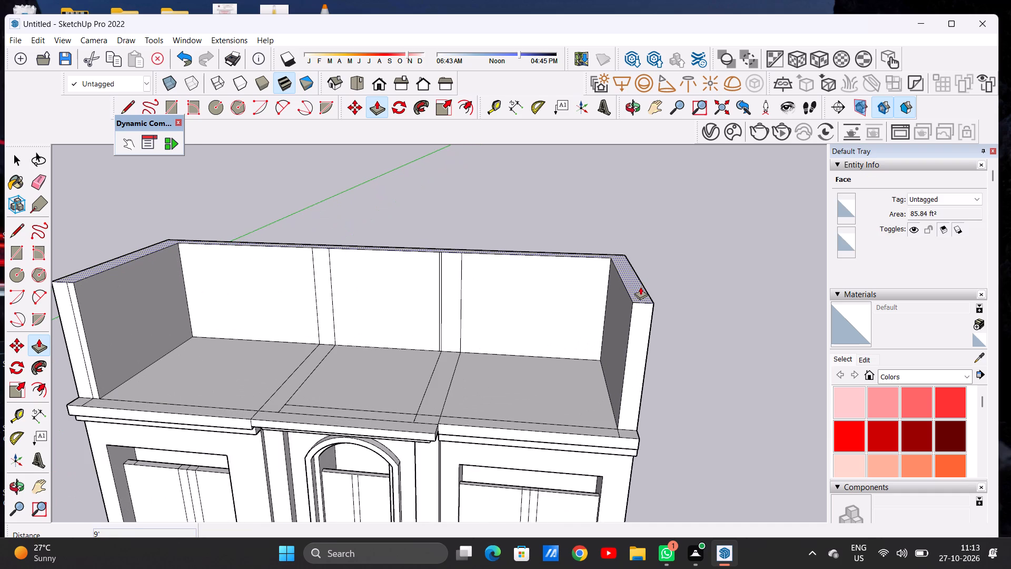
pyautogui.click(640, 287)
pyautogui.write("1'")
pyautogui.press('Return')
pyautogui.press('space')
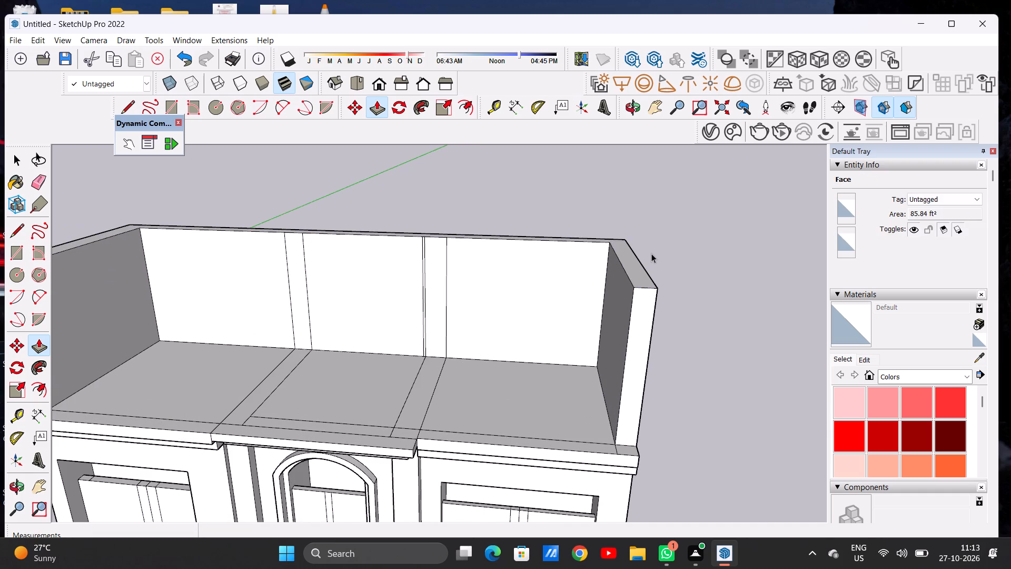
# Erase the extra line of the closely spaced vertical pair on the rear wall's inner face, beside the right-hand partition strip.
pyautogui.scroll(-9, 542, 288)
pyautogui.scroll(11, 494, 306)
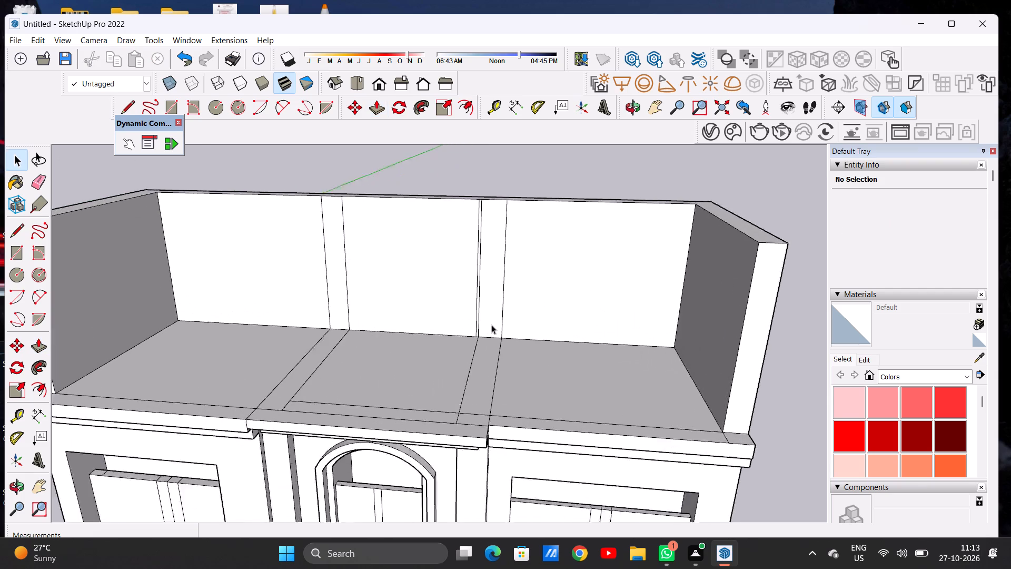
pyautogui.scroll(5, 491, 325)
pyautogui.moveTo(468, 322); pyautogui.dragTo(474, 338, button='middle')
pyautogui.scroll(5, 460, 348)
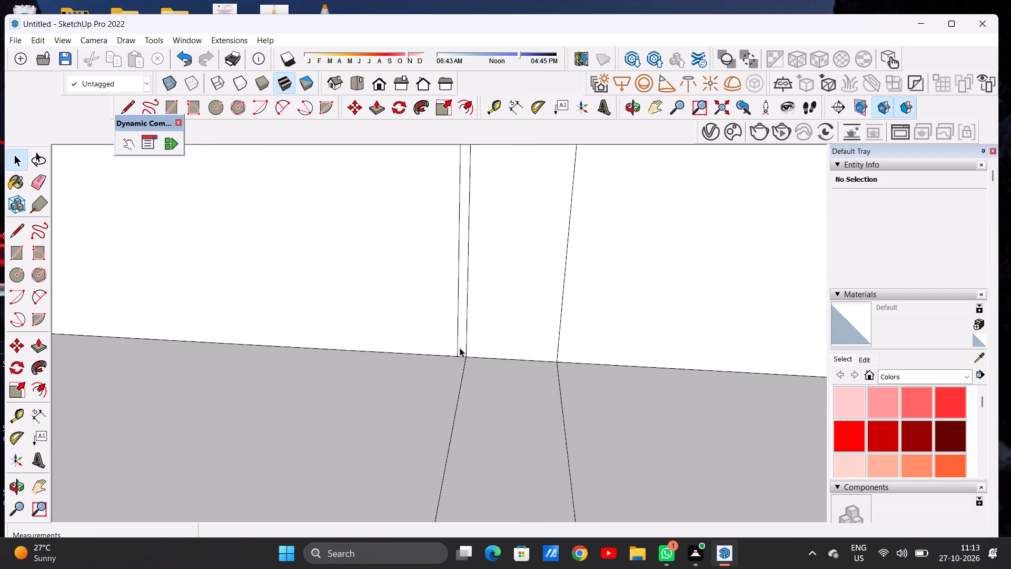
pyautogui.press('e')
pyautogui.scroll(4, 457, 354)
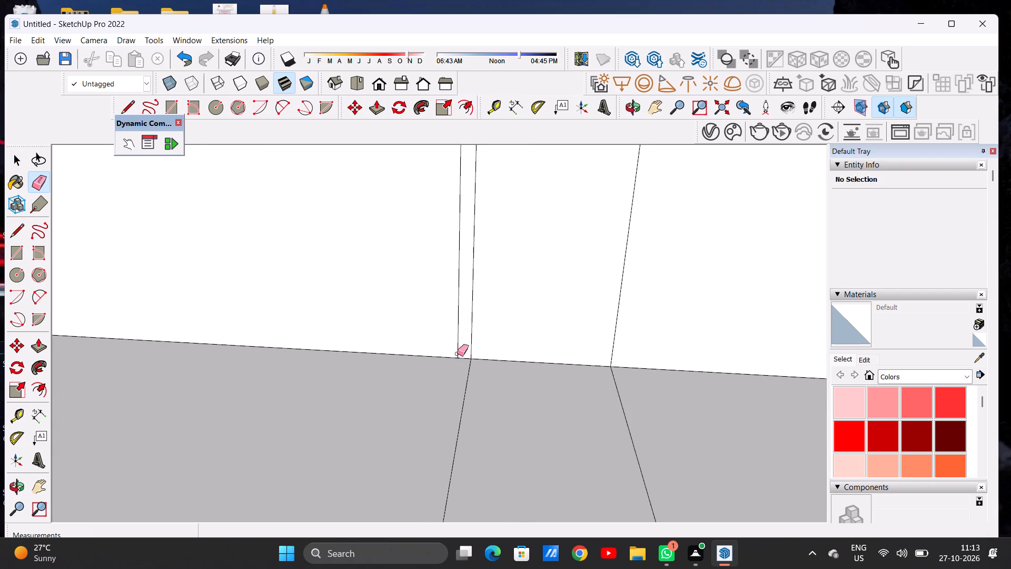
pyautogui.click(460, 344)
pyautogui.click(453, 347)
pyautogui.moveTo(453, 347); pyautogui.dragTo(459, 348)
pyautogui.moveTo(459, 348); pyautogui.dragTo(447, 354)
pyautogui.press('space')
# Erase the leftover vertical line on the front end face of the left upper-floor wall.
pyautogui.scroll(-20, 446, 356)
pyautogui.scroll(-11, 446, 356)
pyautogui.moveTo(423, 368); pyautogui.dragTo(447, 380, button='middle')
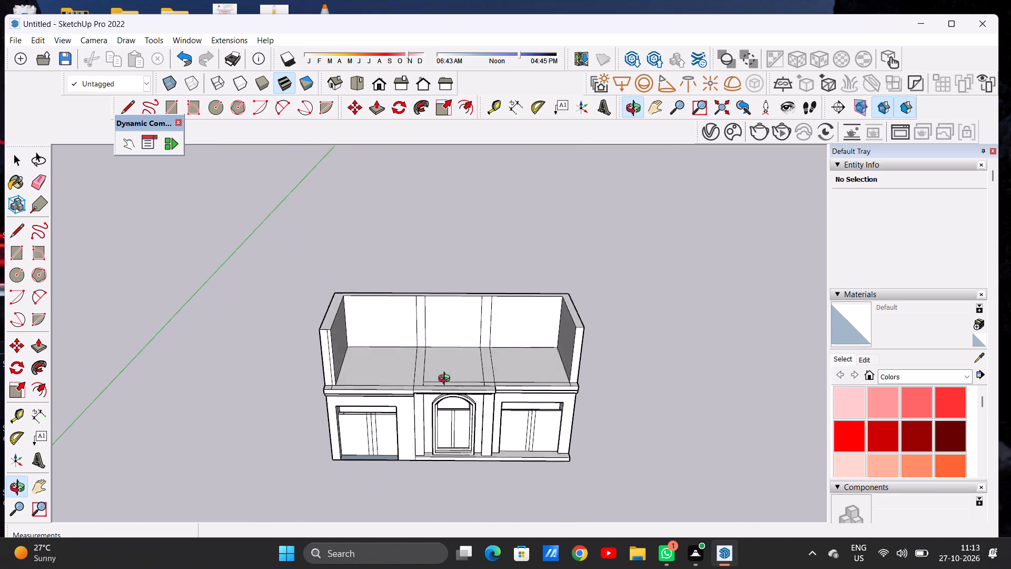
pyautogui.moveTo(447, 380); pyautogui.dragTo(399, 398, button='middle')
pyautogui.scroll(7, 326, 344)
pyautogui.moveTo(328, 358); pyautogui.dragTo(355, 346, button='middle')
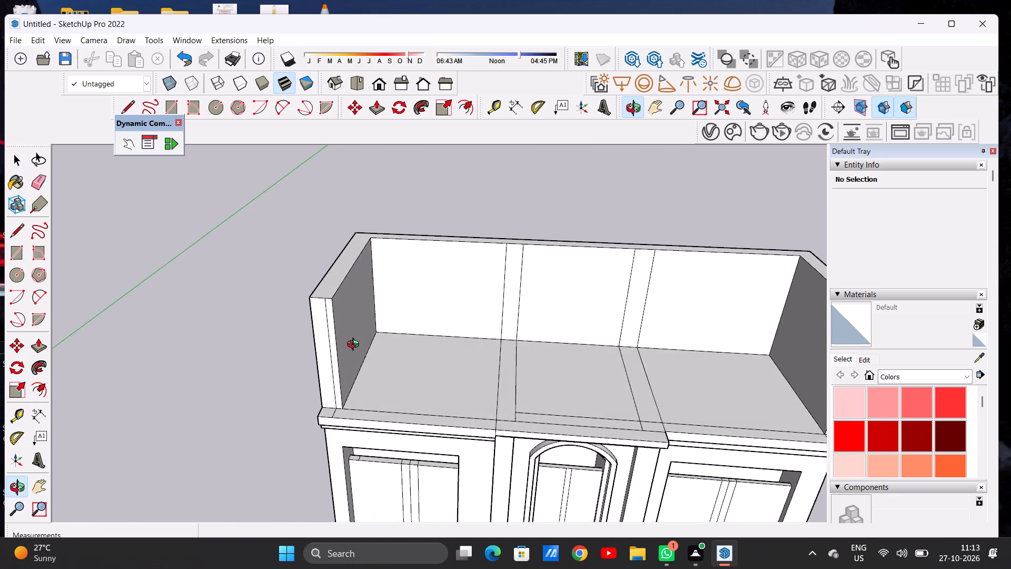
pyautogui.moveTo(355, 346); pyautogui.dragTo(361, 338, button='middle')
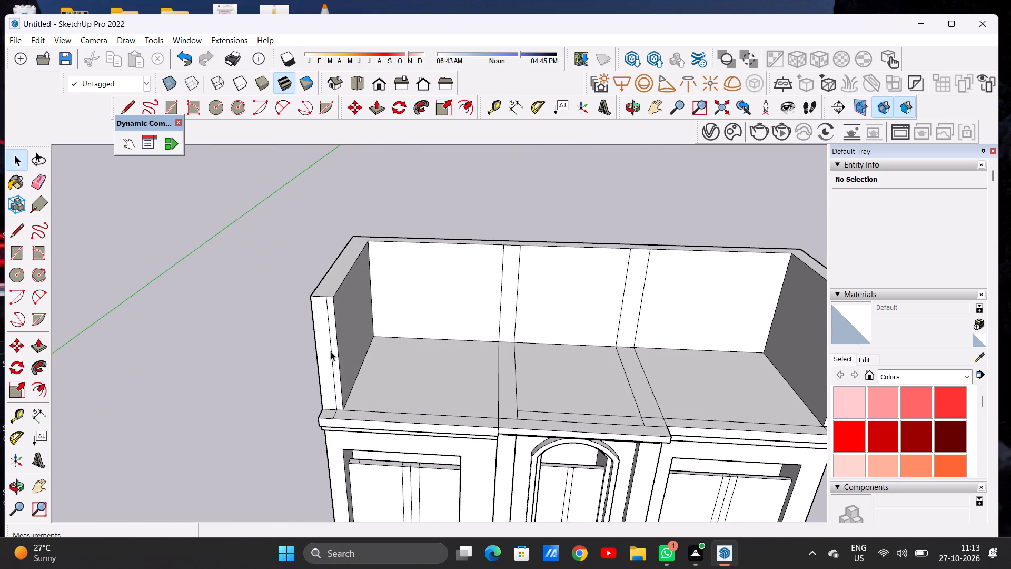
pyautogui.press('e')
pyautogui.scroll(4, 353, 362)
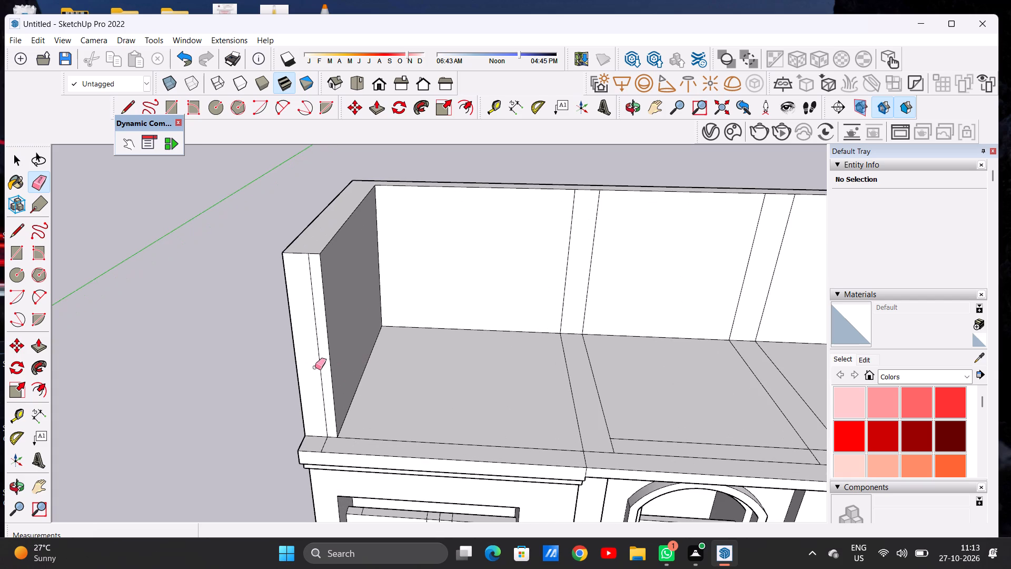
pyautogui.click(318, 367)
pyautogui.press('space')
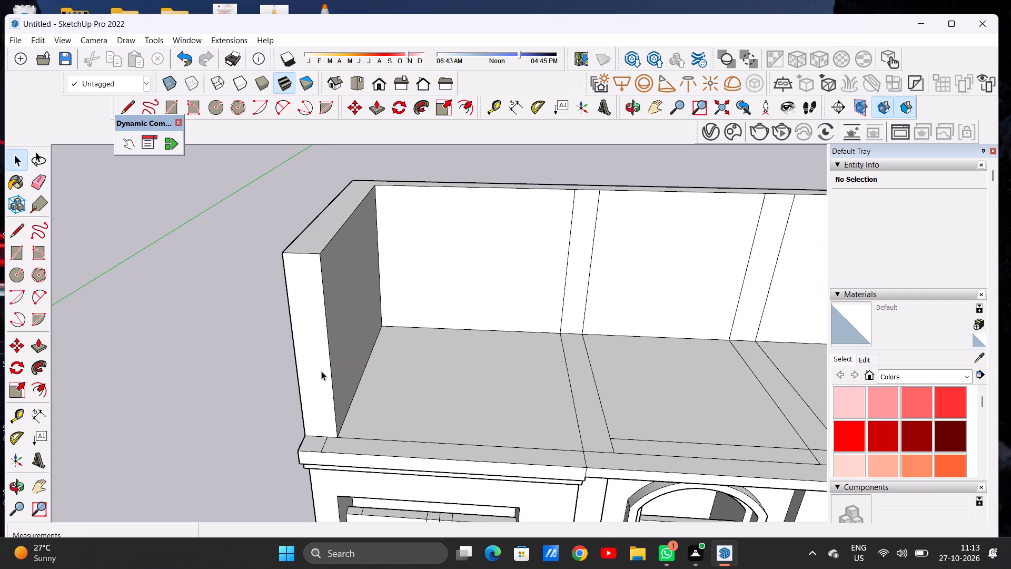
# Draw a line extending the left partition strip's inner line across the front ledge to the central bay's front edge.
pyautogui.scroll(-15, 328, 375)
pyautogui.moveTo(353, 360); pyautogui.dragTo(379, 309, button='middle')
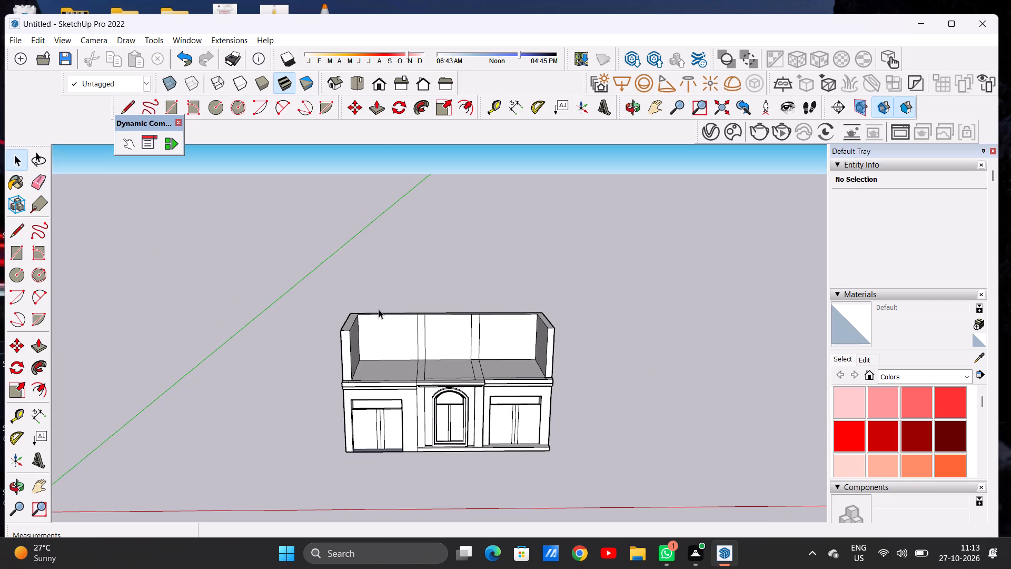
pyautogui.scroll(-1, 394, 323)
pyautogui.moveTo(399, 355); pyautogui.dragTo(401, 309, button='middle')
pyautogui.scroll(4, 430, 358)
pyautogui.moveTo(410, 340); pyautogui.dragTo(399, 455, button='middle')
pyautogui.scroll(1, 400, 390)
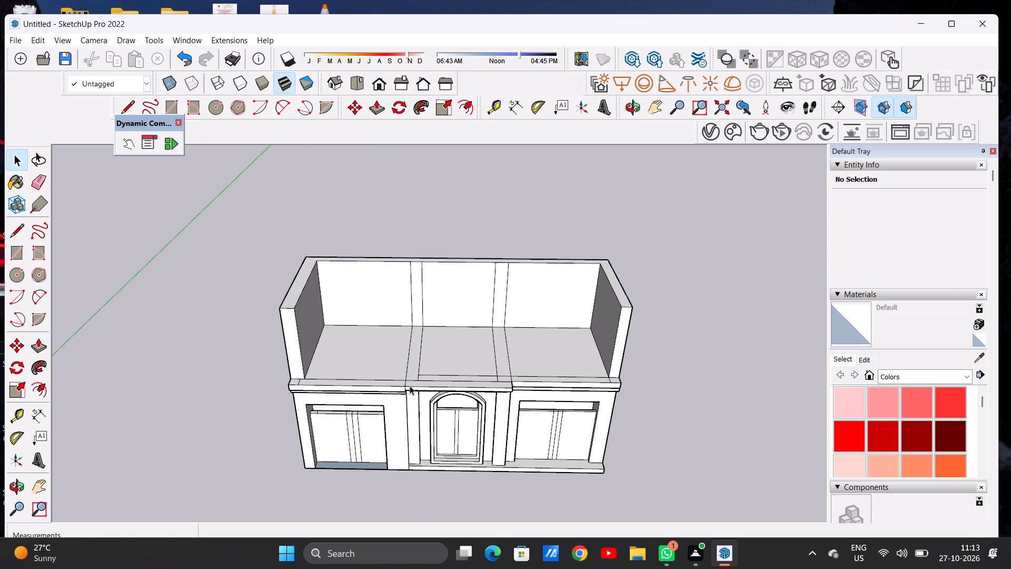
pyautogui.scroll(5, 410, 385)
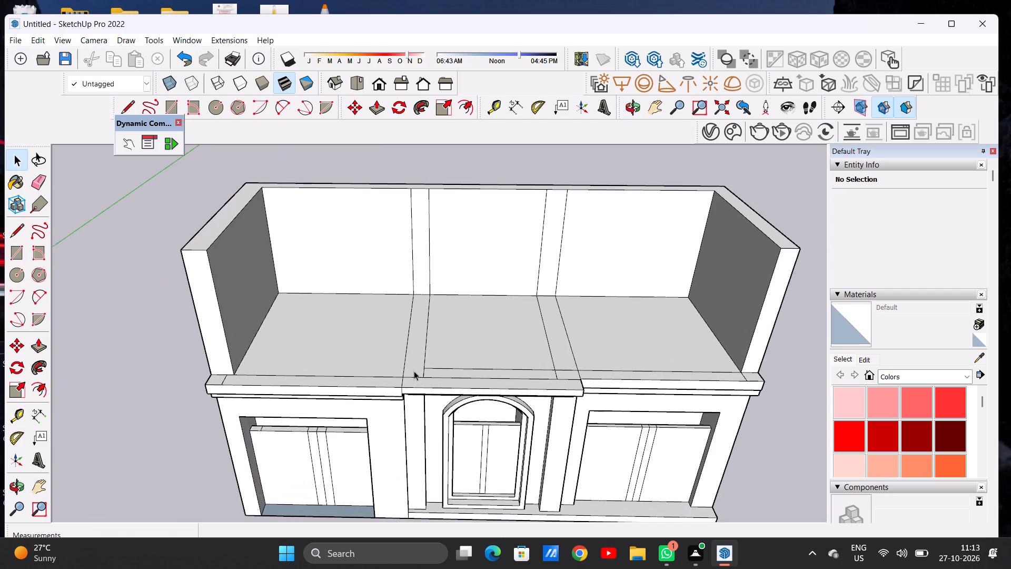
pyautogui.moveTo(417, 380); pyautogui.dragTo(420, 425, button='middle')
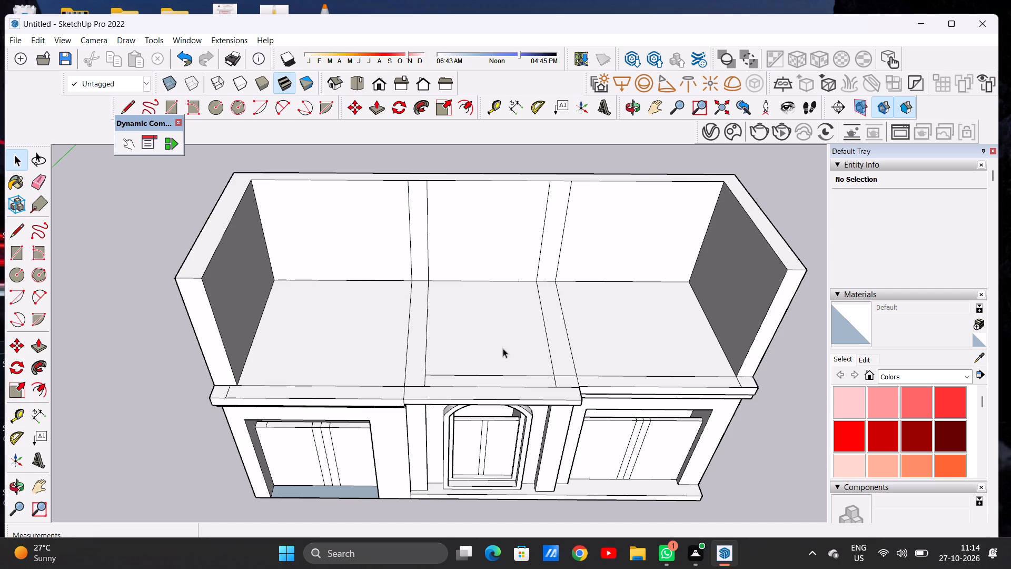
pyautogui.scroll(6, 428, 405)
pyautogui.scroll(15, 425, 399)
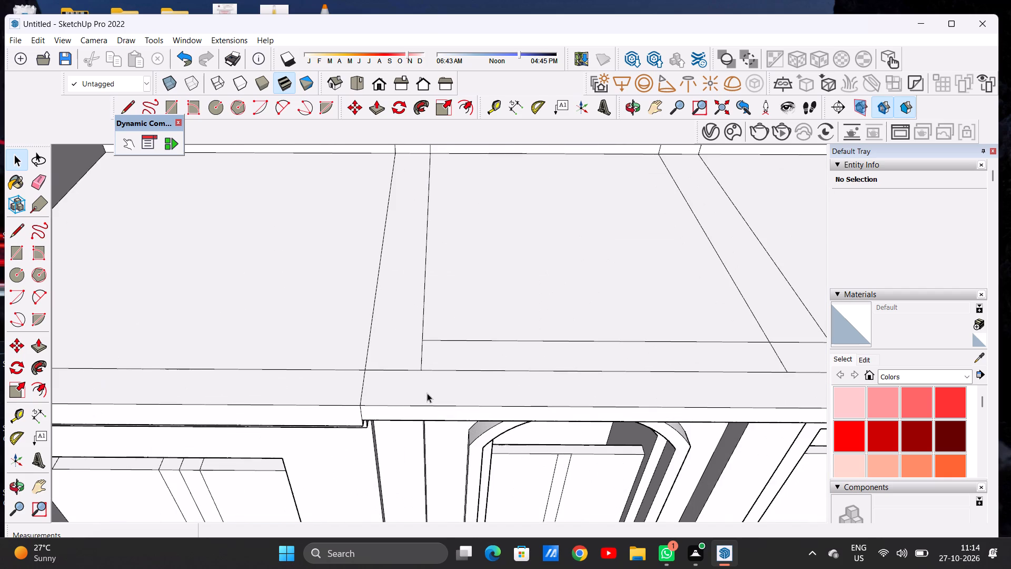
pyautogui.write('KL')
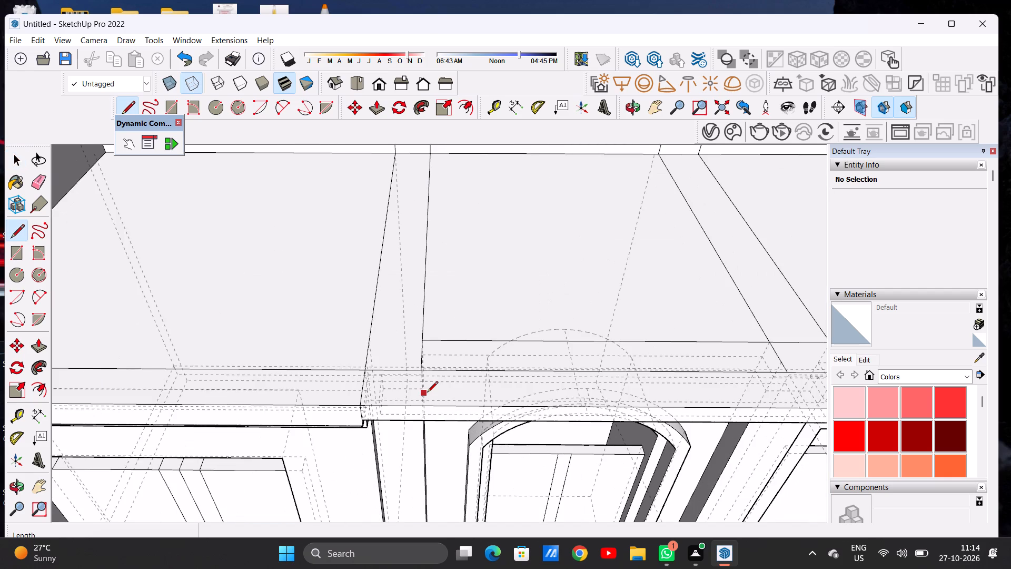
pyautogui.press('space')
pyautogui.write('K')
pyautogui.press('l')
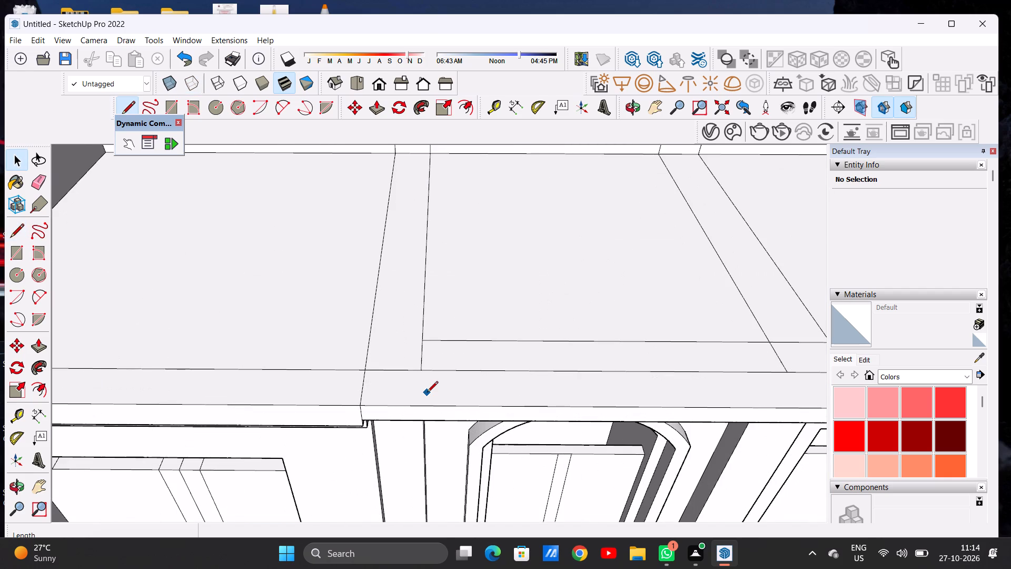
pyautogui.click(422, 371)
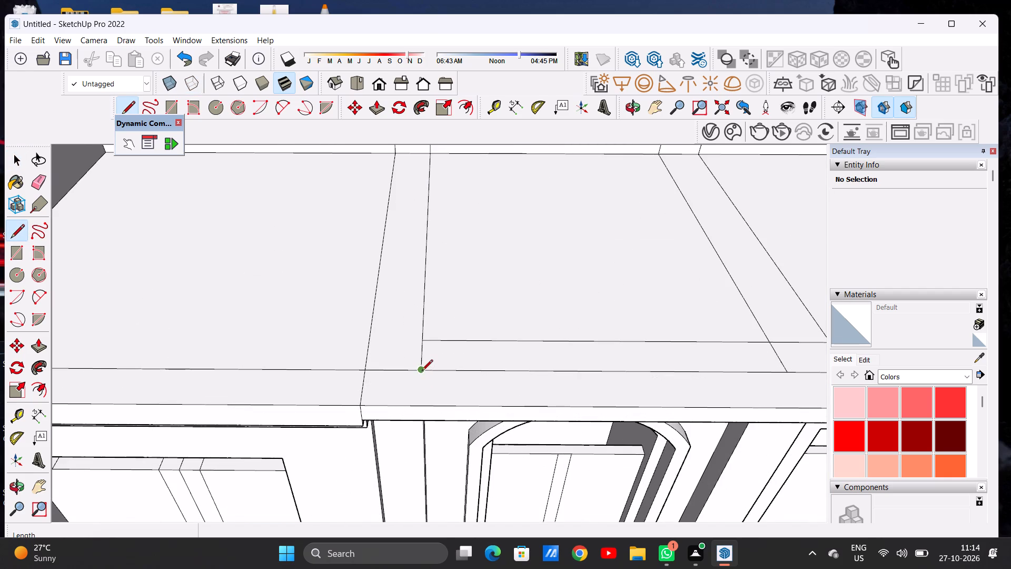
pyautogui.click(420, 407)
# Draw a line extending the right partition strip's inner line across the front ledge to the central bay's front edge.
pyautogui.scroll(-10, 401, 387)
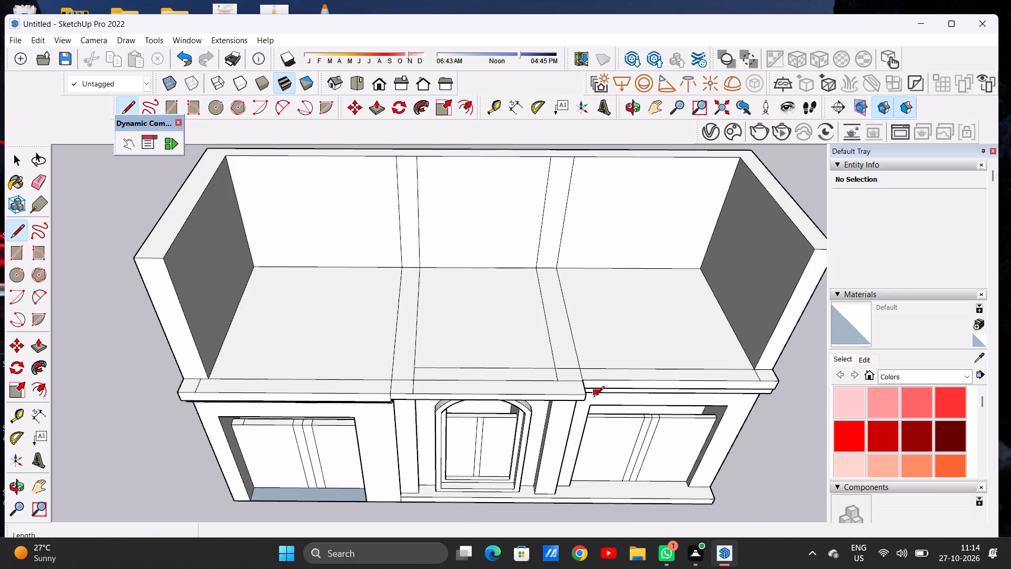
pyautogui.scroll(3, 577, 404)
pyautogui.scroll(-3, 574, 404)
pyautogui.scroll(7, 570, 401)
pyautogui.click(546, 362)
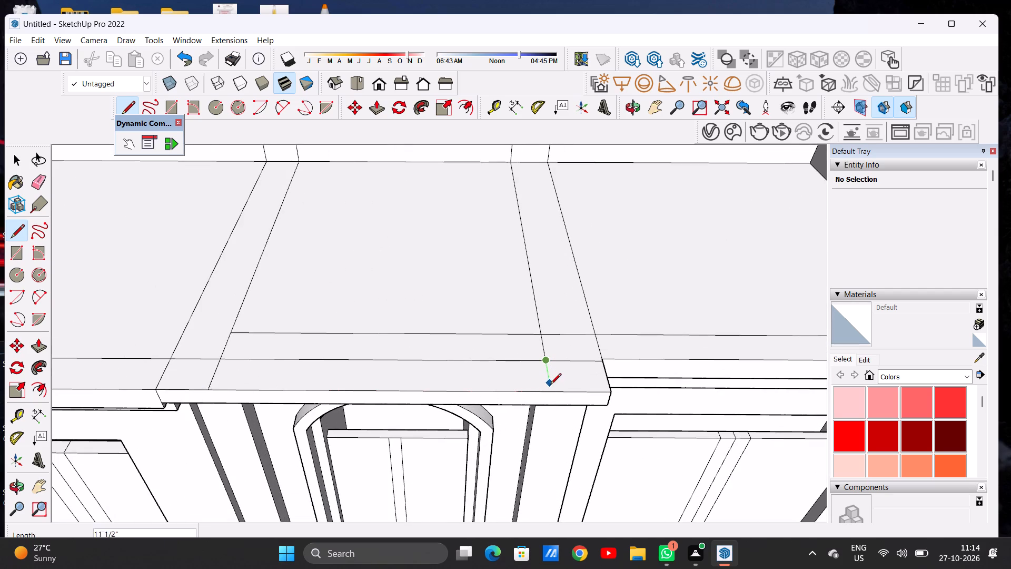
pyautogui.click(551, 394)
pyautogui.press('space')
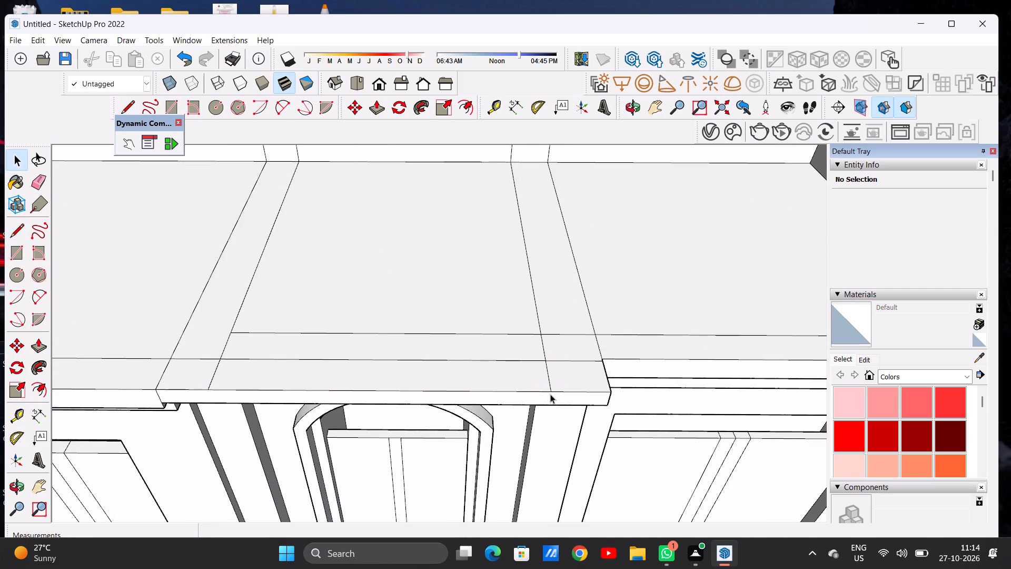
# Push/Pull the left partition strip up until it is level with the top of the left outer wall.
pyautogui.scroll(-6, 508, 374)
pyautogui.scroll(-4, 429, 374)
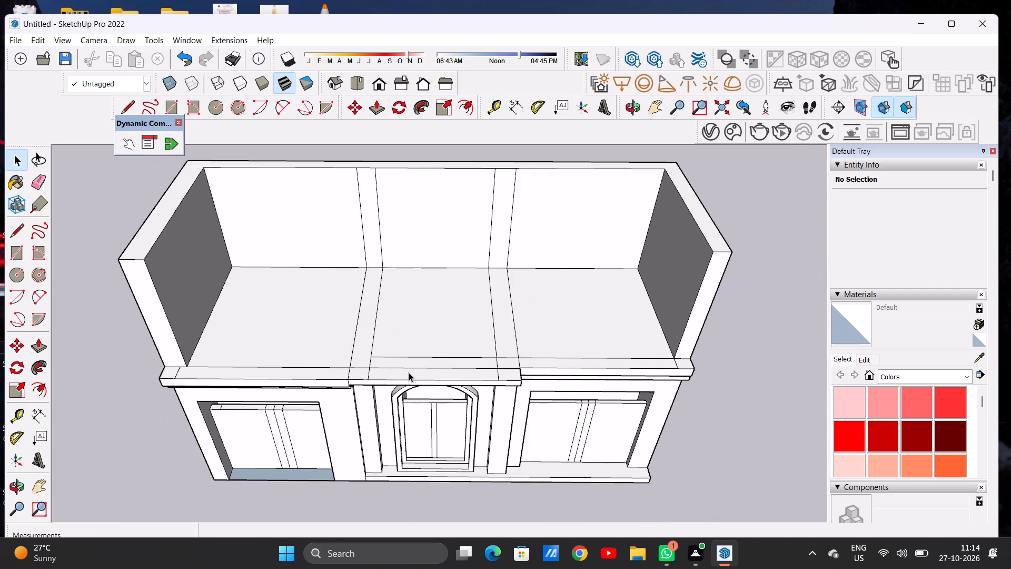
pyautogui.moveTo(439, 372); pyautogui.dragTo(439, 309, button='middle')
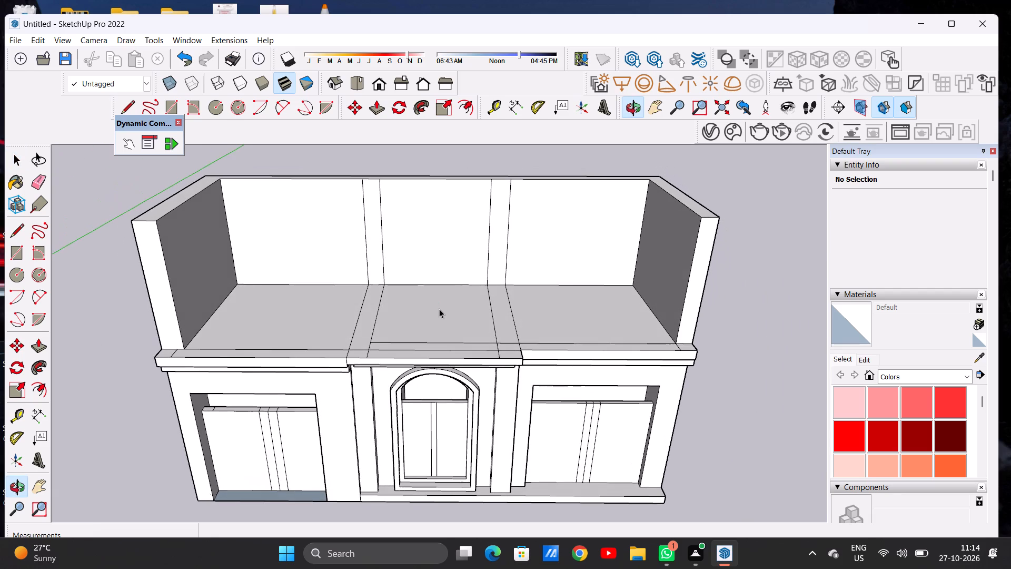
pyautogui.scroll(1, 447, 326)
pyautogui.scroll(-1, 447, 326)
pyautogui.scroll(3, 447, 326)
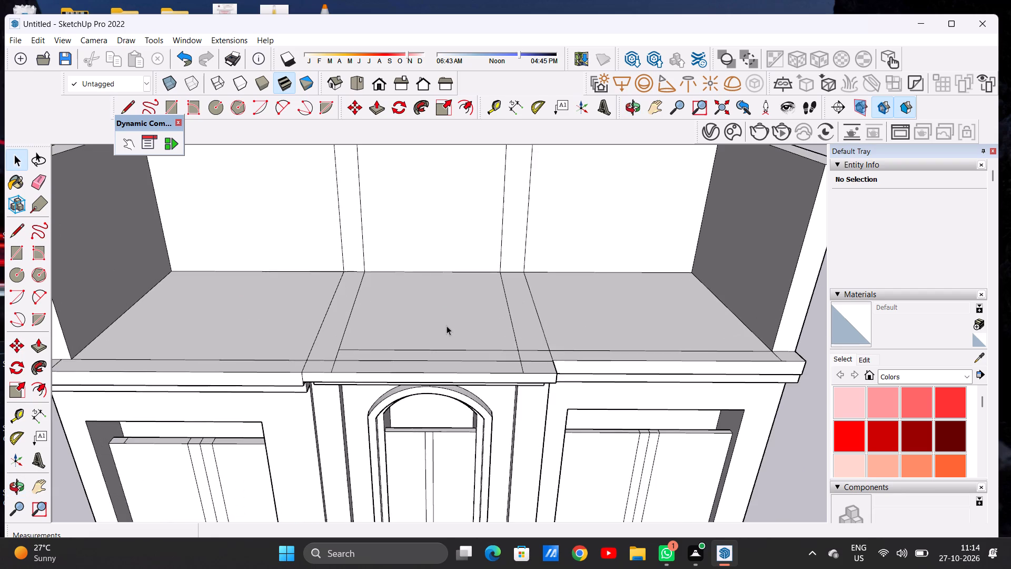
pyautogui.moveTo(453, 319); pyautogui.dragTo(458, 384, button='middle')
pyautogui.scroll(1, 458, 384)
pyautogui.scroll(-1, 450, 356)
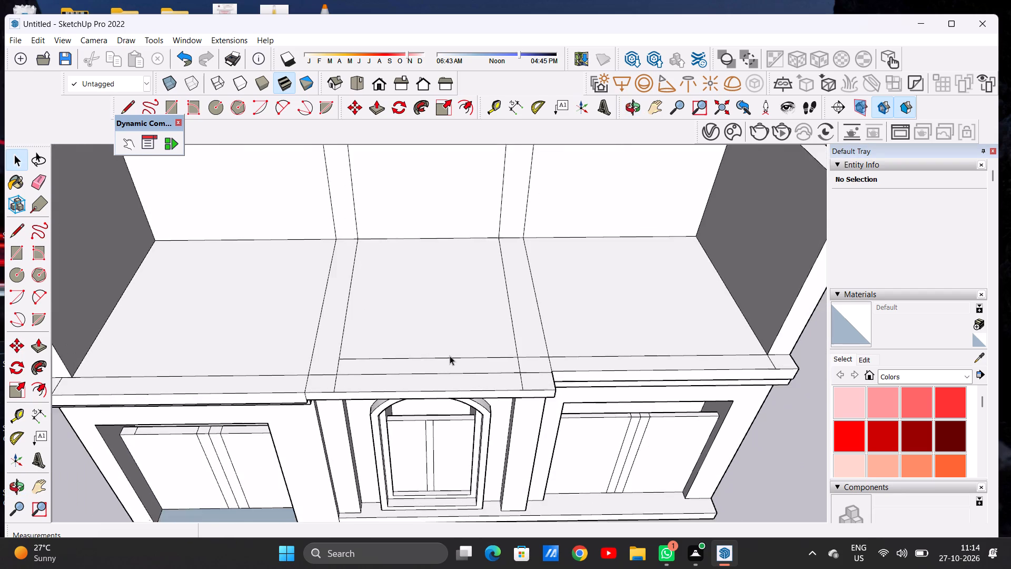
pyautogui.scroll(-5, 450, 356)
pyautogui.press('p')
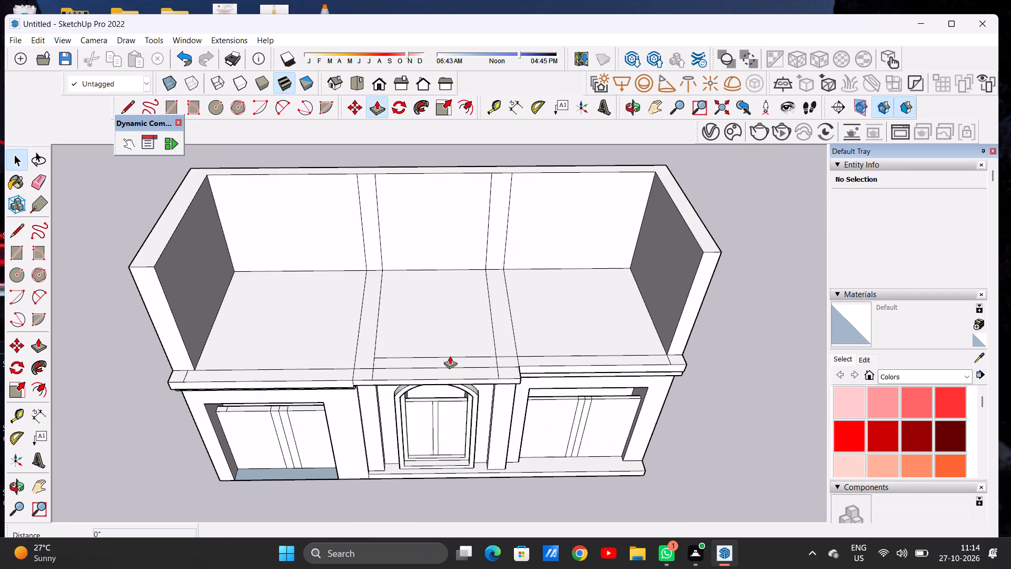
pyautogui.scroll(4, 352, 339)
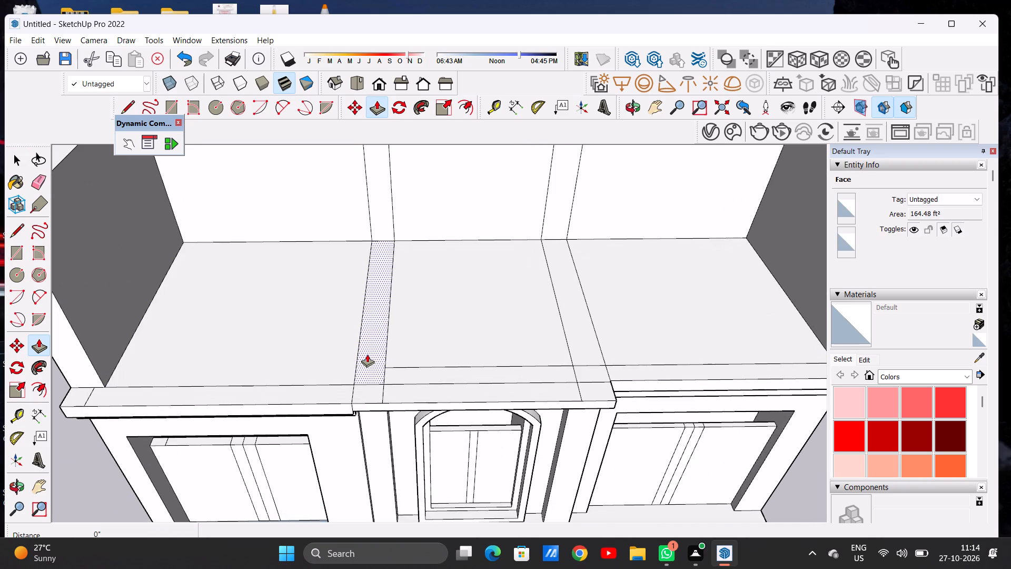
pyautogui.click(367, 354)
pyautogui.scroll(-5, 372, 322)
pyautogui.scroll(1, 373, 326)
pyautogui.scroll(-7, 373, 326)
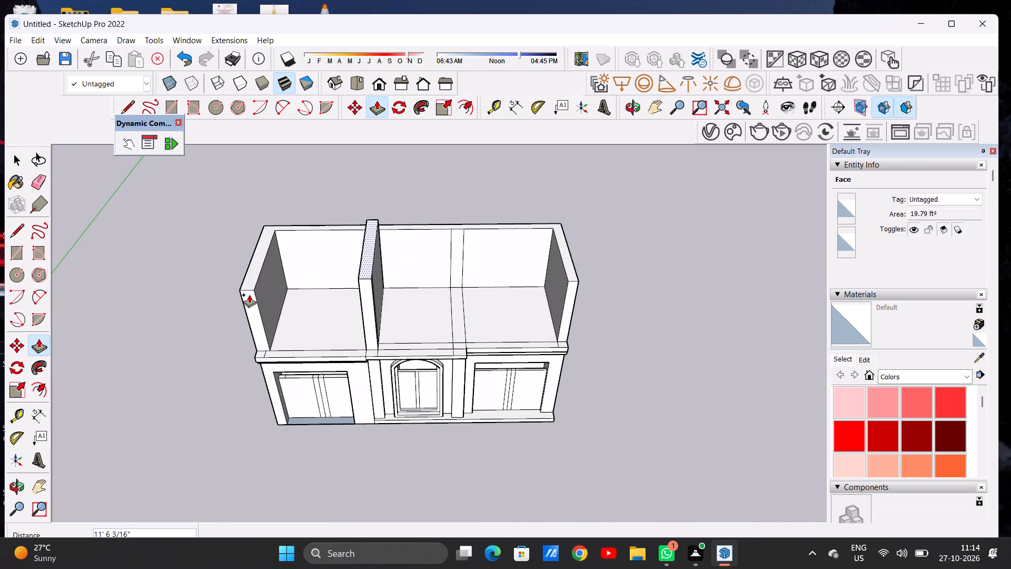
pyautogui.click(251, 293)
pyautogui.press('space')
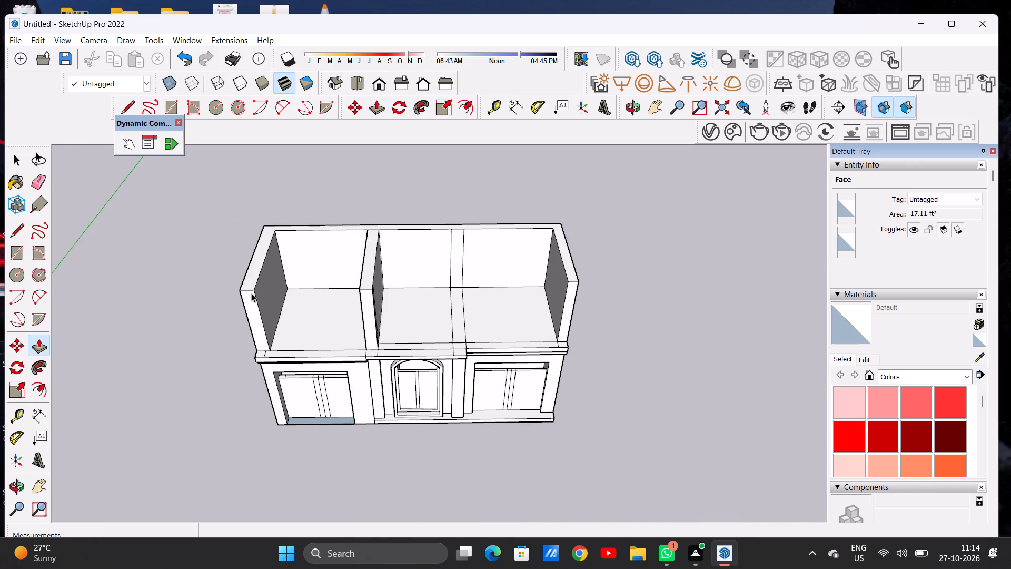
# Erase the vertical line nearest the front edge on the left partition wall's face toward the central bay.
pyautogui.scroll(-7, 346, 311)
pyautogui.moveTo(399, 317); pyautogui.dragTo(213, 271, button='middle')
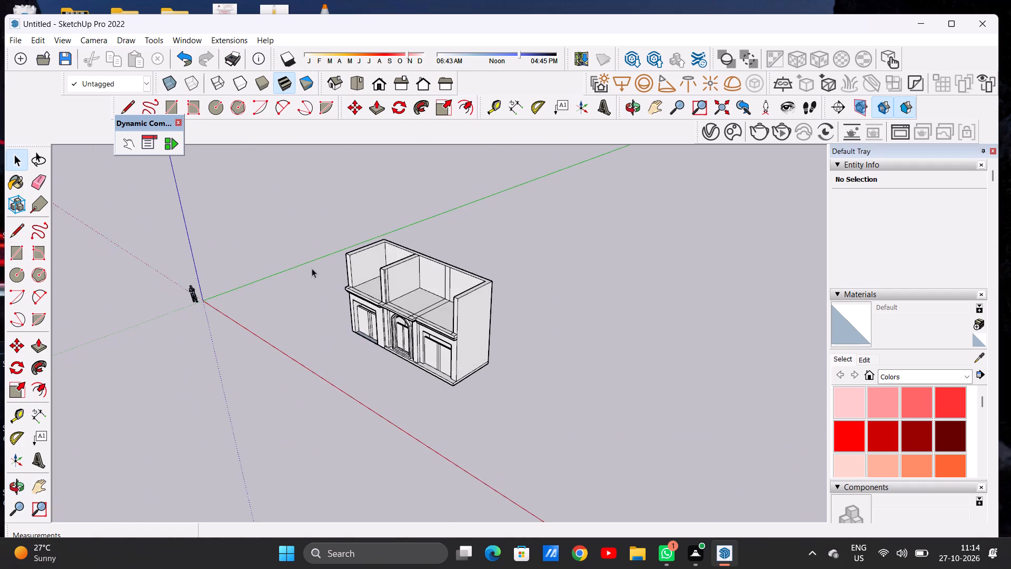
pyautogui.scroll(8, 356, 267)
pyautogui.scroll(2, 469, 295)
pyautogui.moveTo(487, 309); pyautogui.dragTo(374, 311, button='middle')
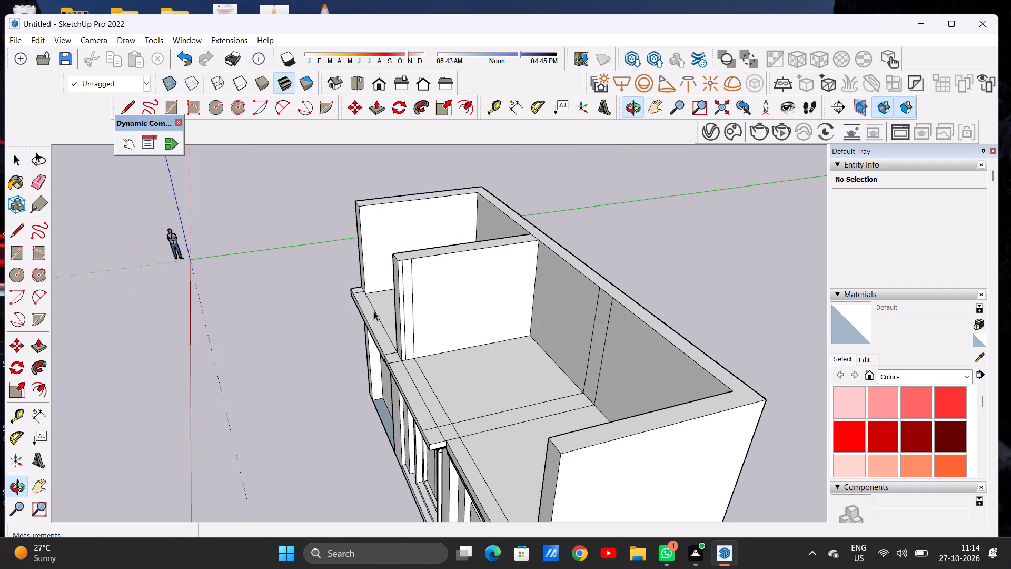
pyautogui.scroll(6, 417, 319)
pyautogui.press('e')
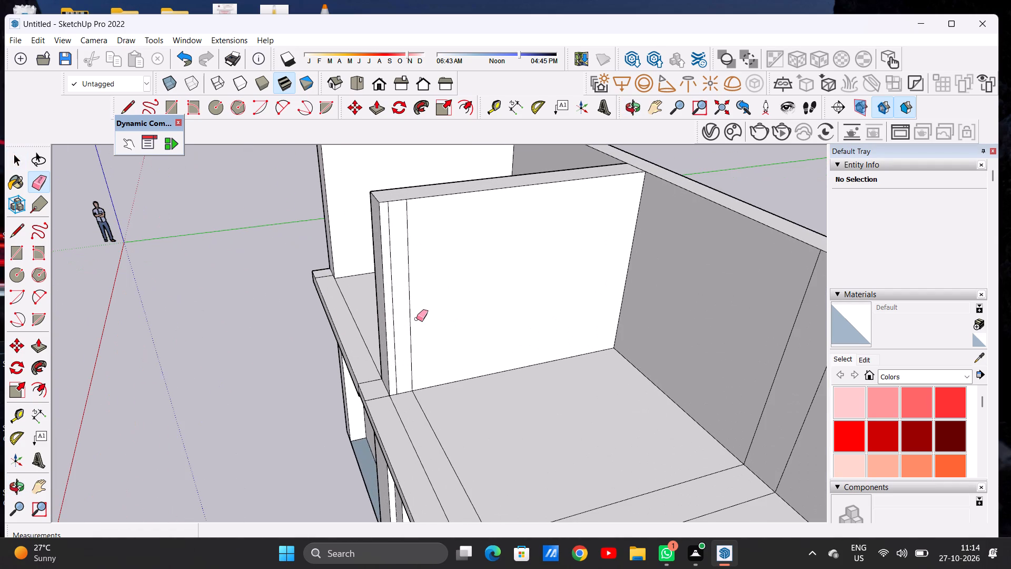
pyautogui.scroll(3, 412, 325)
pyautogui.click(386, 333)
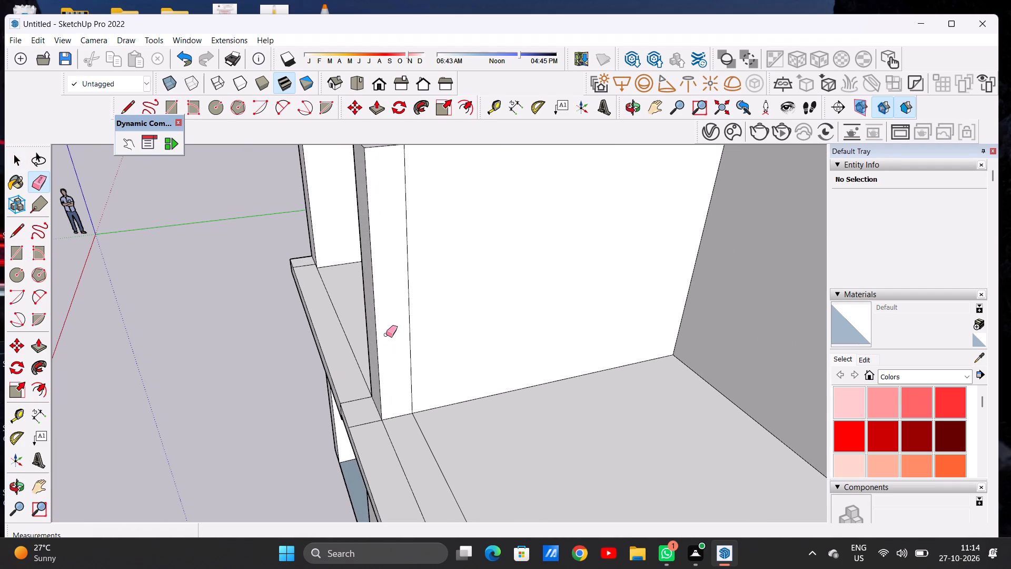
pyautogui.press('space')
# Push/Pull the floor face between the left outer wall and the left partition up 10' to the walls' top.
pyautogui.scroll(-5, 398, 338)
pyautogui.scroll(1, 421, 342)
pyautogui.scroll(-8, 425, 342)
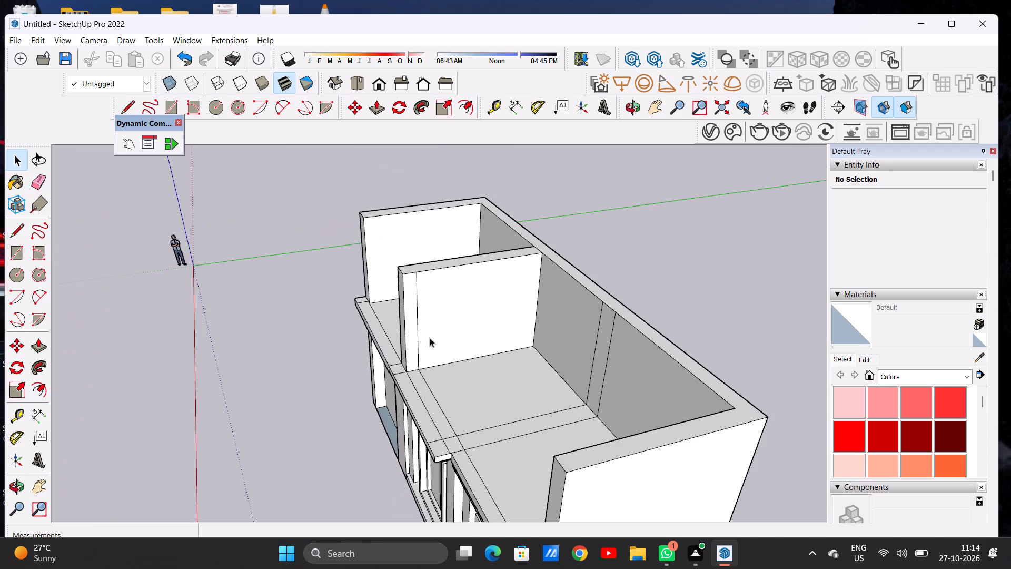
pyautogui.scroll(-2, 430, 338)
pyautogui.moveTo(391, 354); pyautogui.dragTo(631, 328, button='middle')
pyautogui.moveTo(439, 349); pyautogui.dragTo(501, 327, button='middle')
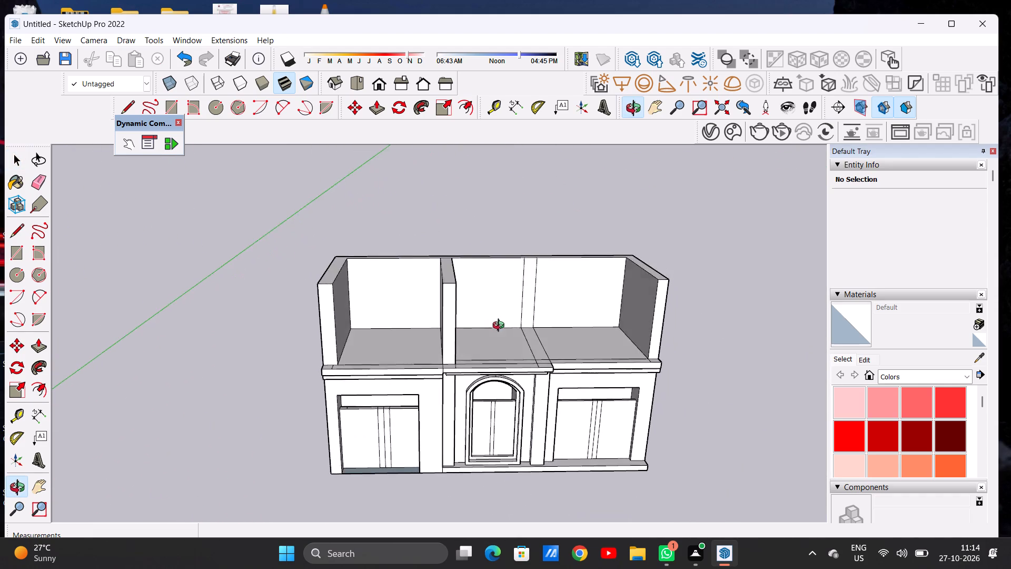
pyautogui.moveTo(501, 327); pyautogui.dragTo(481, 301, button='middle')
pyautogui.middleClick(481, 301)
pyautogui.scroll(-2, 455, 325)
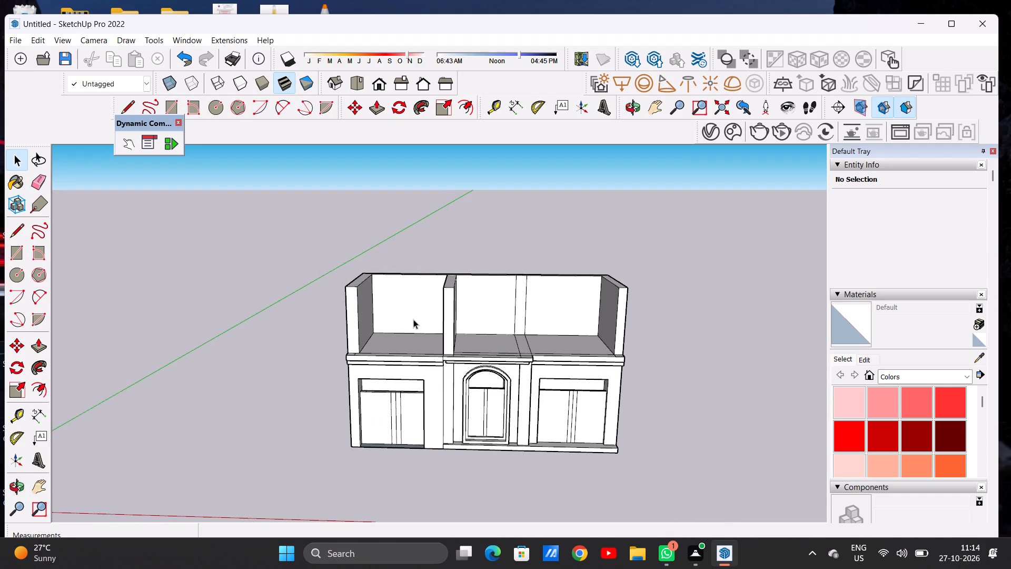
pyautogui.moveTo(409, 319); pyautogui.dragTo(415, 425, button='middle')
pyautogui.middleClick(412, 428)
pyautogui.scroll(8, 413, 345)
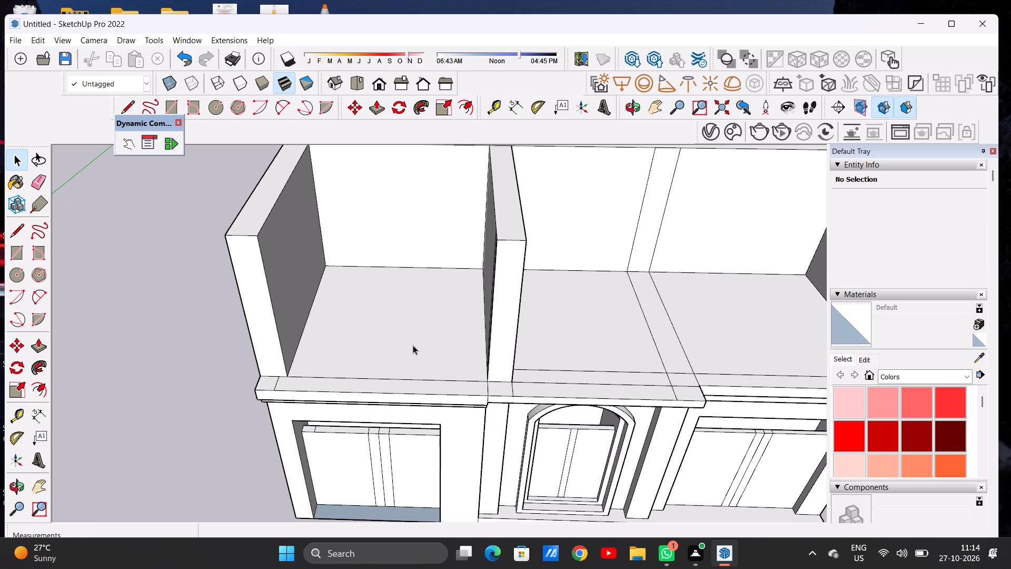
pyautogui.press('p')
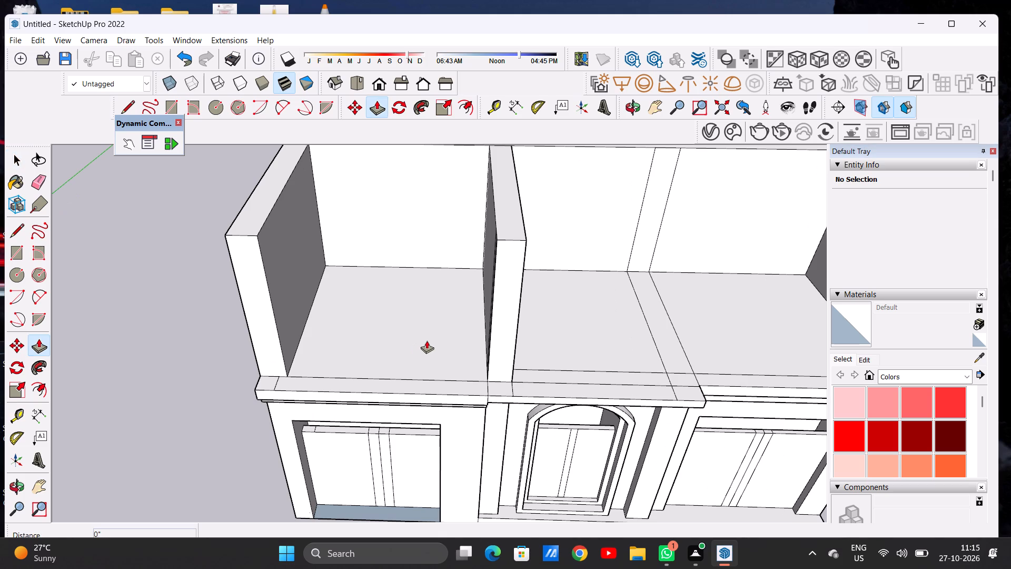
pyautogui.click(427, 340)
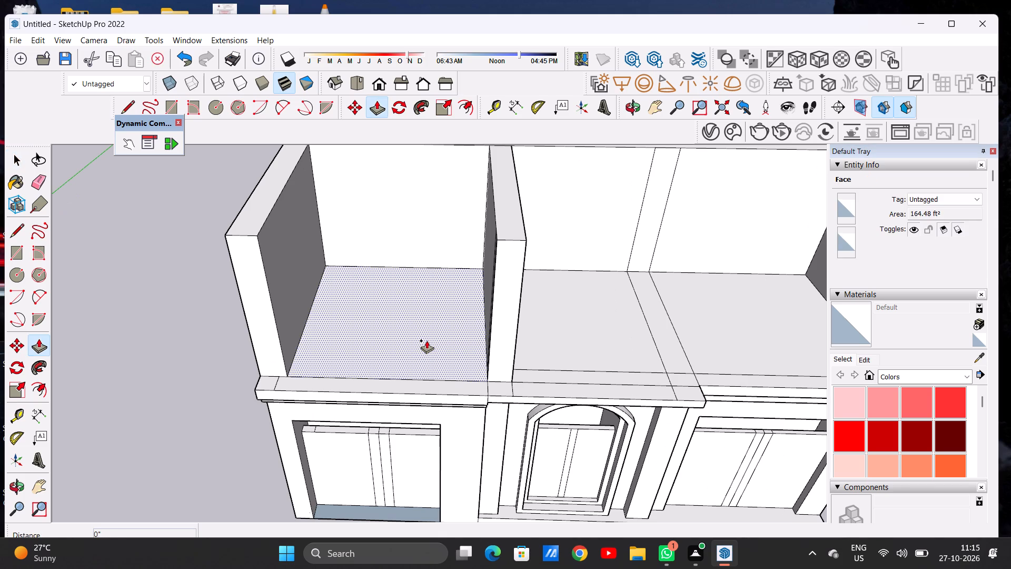
pyautogui.scroll(-4, 439, 281)
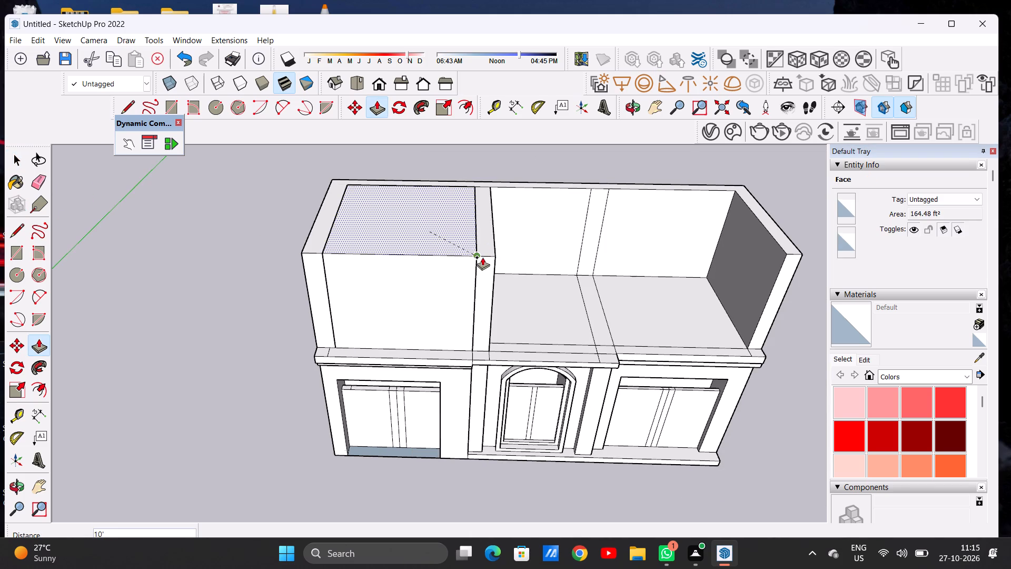
pyautogui.click(482, 257)
pyautogui.press('space')
# Push/Pull the left partition wall's front end face forward 1' 3 1/8" to the edge of the ledge.
pyautogui.scroll(-4, 453, 266)
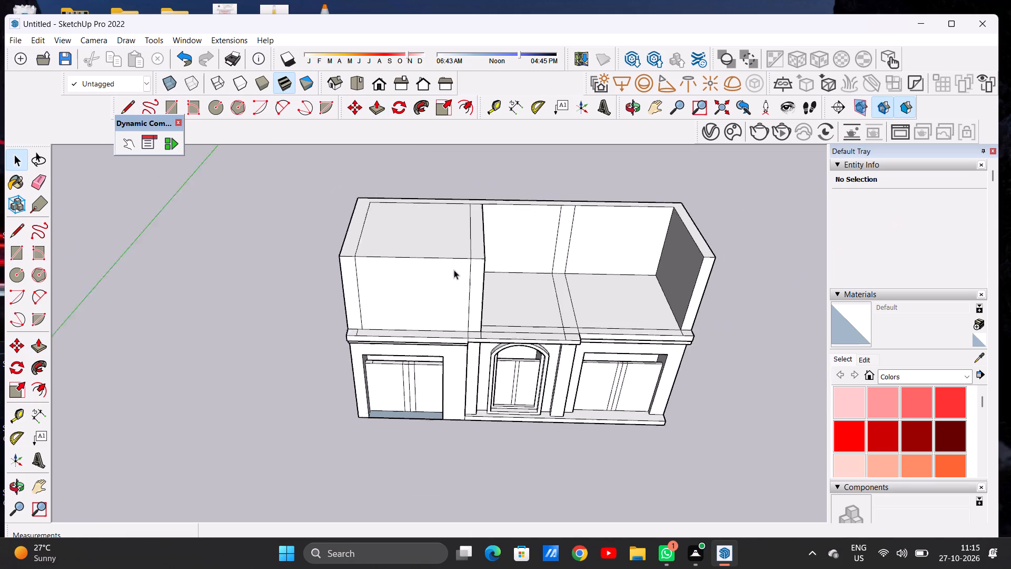
pyautogui.scroll(-4, 454, 270)
pyautogui.moveTo(449, 287); pyautogui.dragTo(458, 200, button='middle')
pyautogui.scroll(3, 442, 276)
pyautogui.moveTo(443, 289); pyautogui.dragTo(442, 234, button='middle')
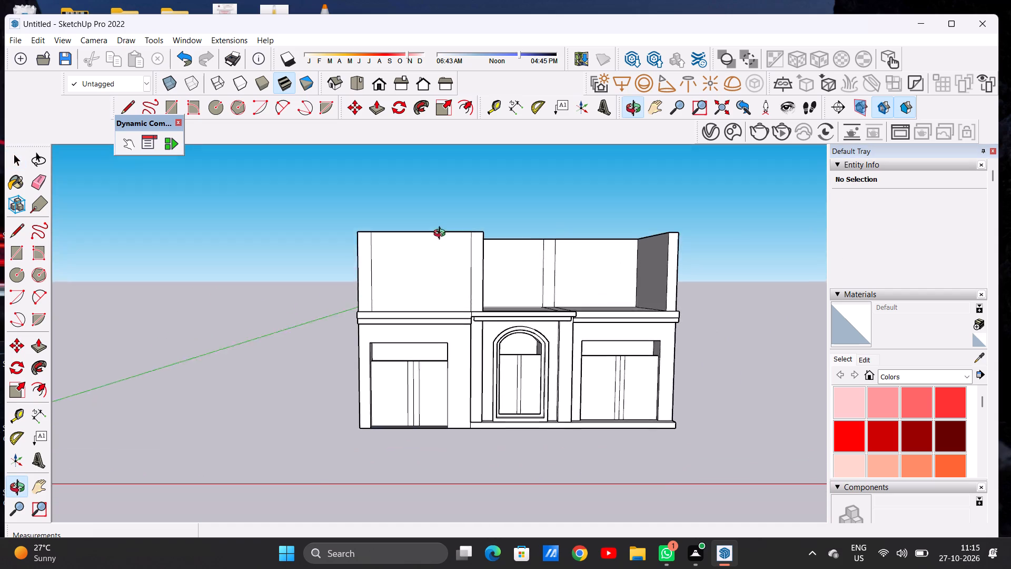
pyautogui.moveTo(442, 234); pyautogui.dragTo(441, 231, button='middle')
pyautogui.scroll(6, 447, 261)
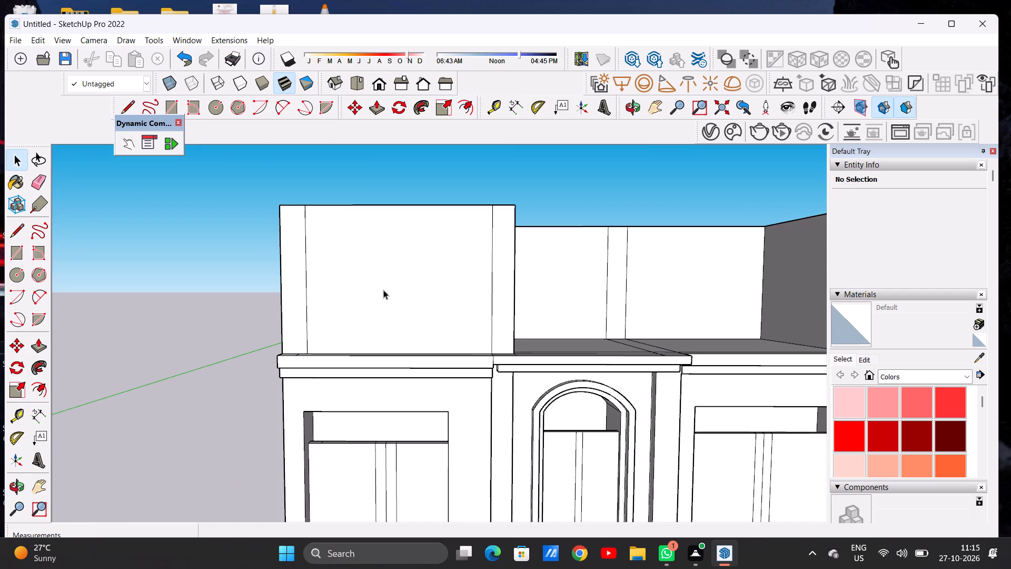
pyautogui.scroll(-3, 363, 296)
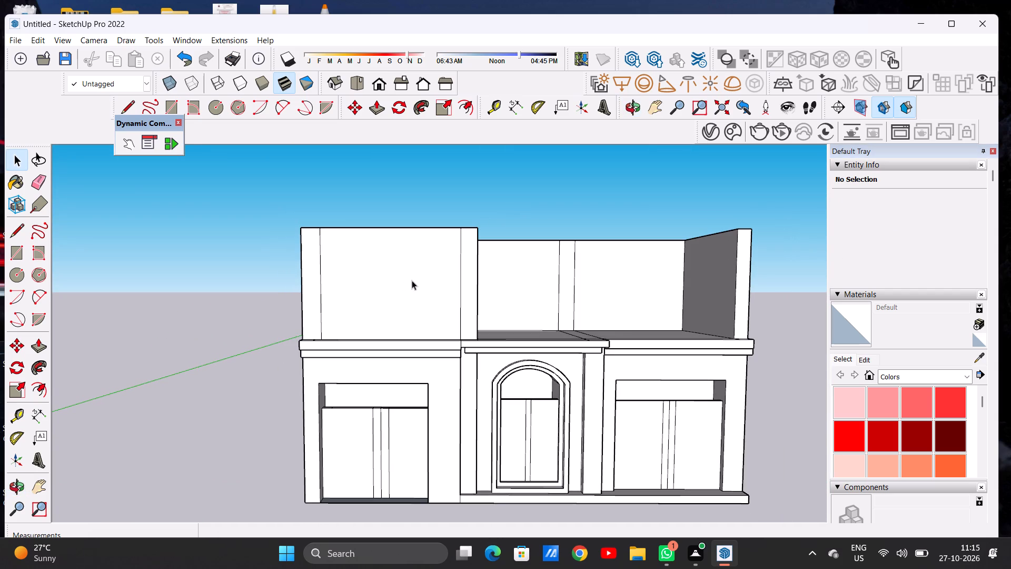
pyautogui.moveTo(395, 281); pyautogui.dragTo(346, 305, button='middle')
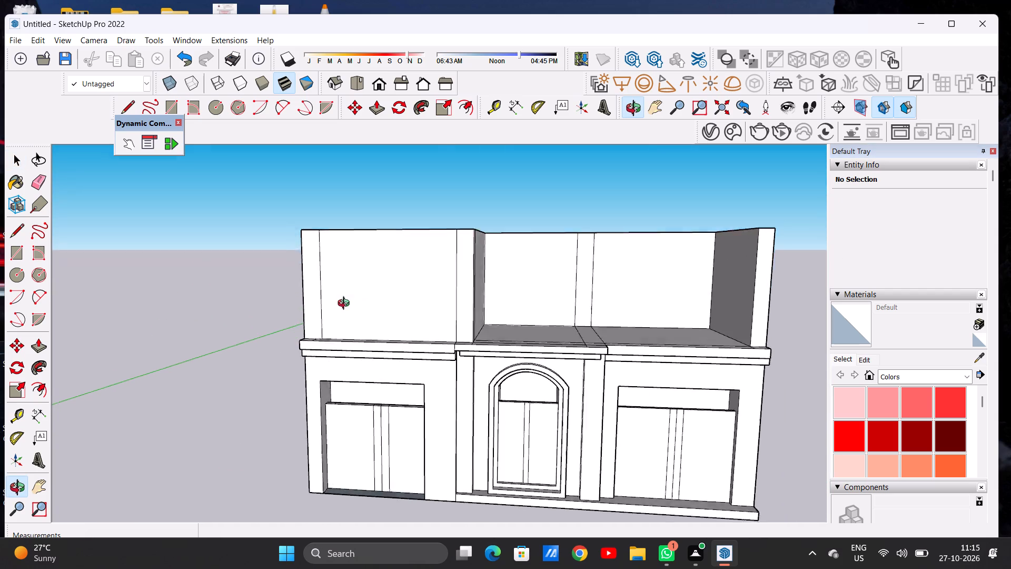
pyautogui.moveTo(346, 305); pyautogui.dragTo(333, 397, button='middle')
pyautogui.scroll(1, 405, 323)
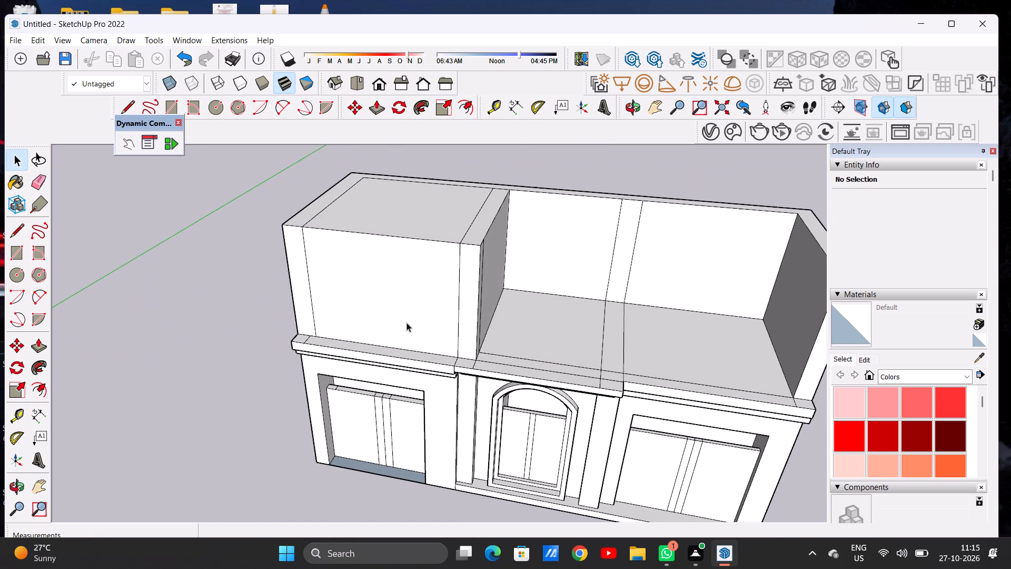
pyautogui.press('p')
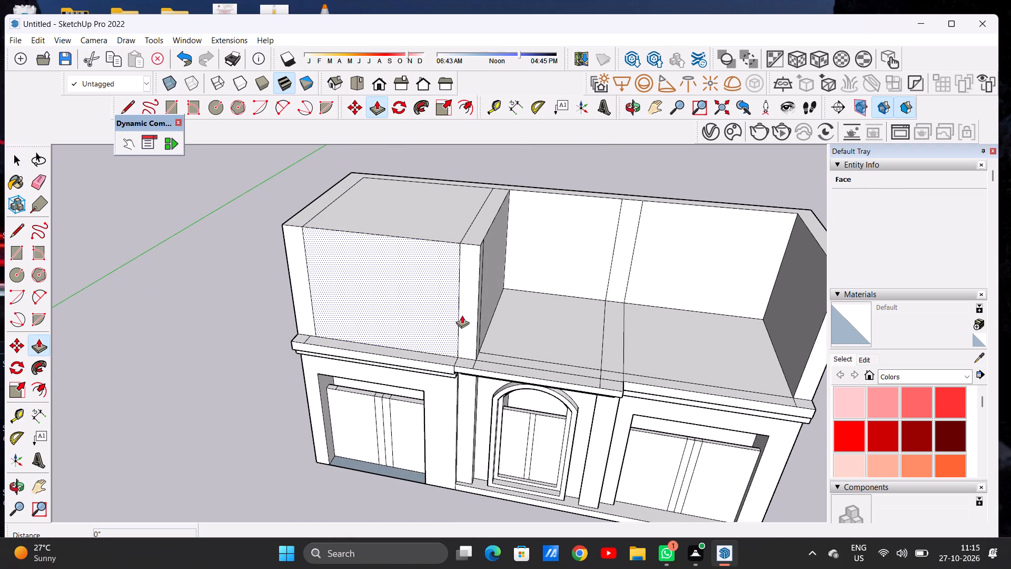
pyautogui.click(465, 321)
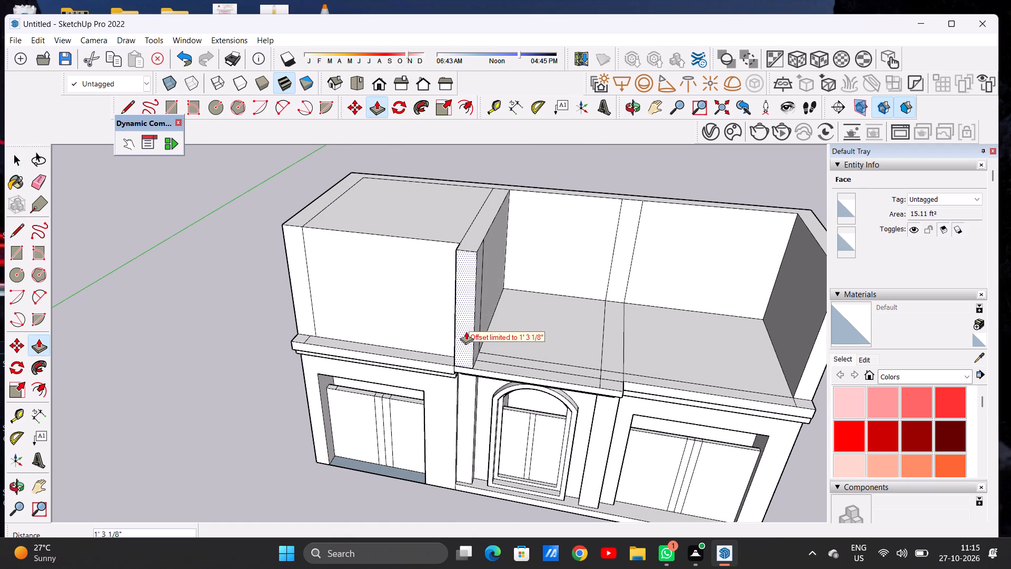
pyautogui.click(473, 372)
# Push/Pull the left outer wall's front end face forward 1' 3 1/8" to the edge of the ledge.
pyautogui.scroll(-4, 474, 291)
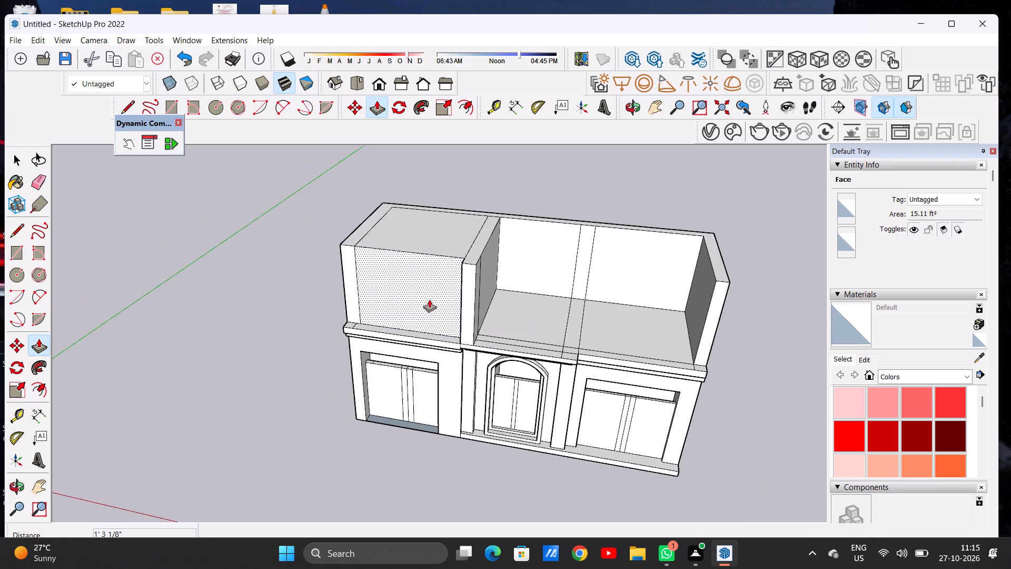
pyautogui.moveTo(391, 307); pyautogui.dragTo(527, 277, button='middle')
pyautogui.scroll(7, 356, 326)
pyautogui.click(353, 327)
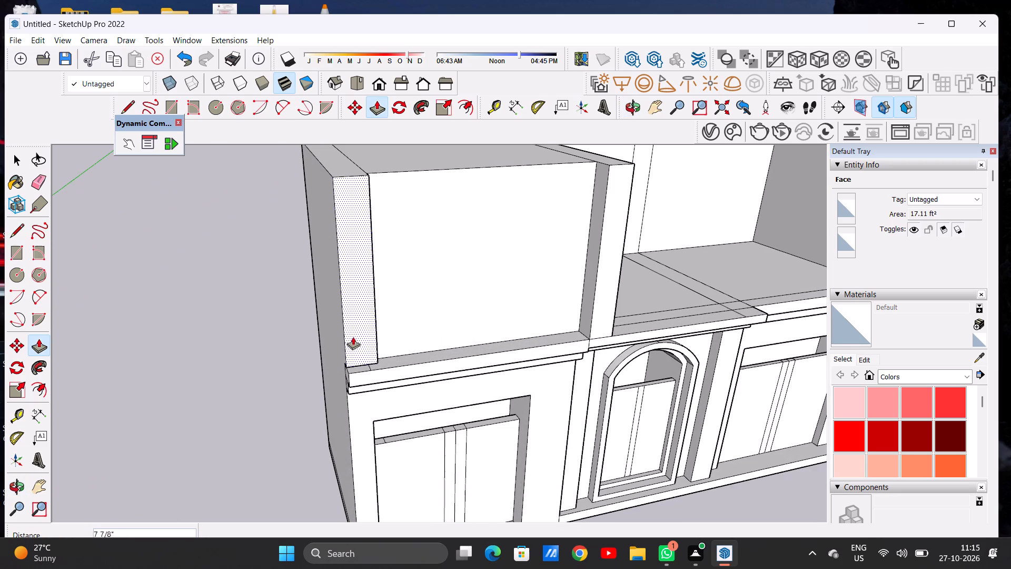
pyautogui.click(352, 377)
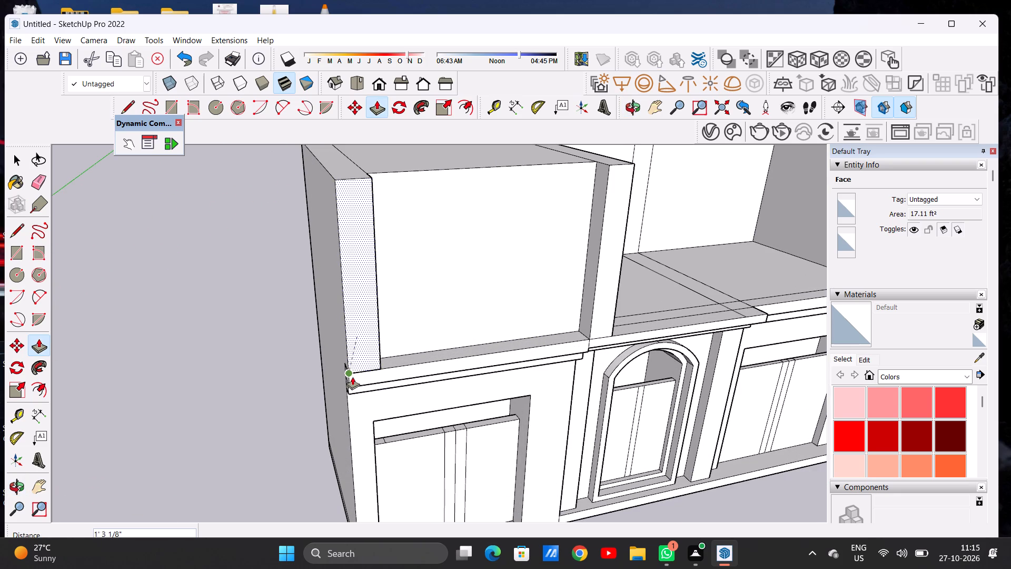
pyautogui.press('space')
# Examine the left upper-floor block and its projecting wall ends from the front and side.
pyautogui.scroll(-3, 338, 364)
pyautogui.moveTo(349, 376); pyautogui.dragTo(492, 315, button='middle')
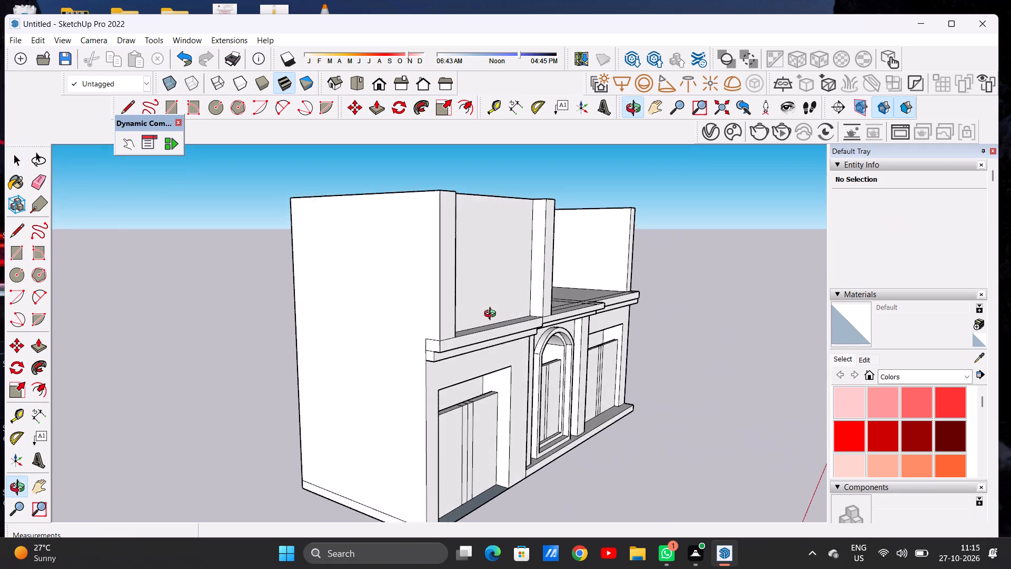
pyautogui.moveTo(492, 315); pyautogui.dragTo(262, 343, button='middle')
pyautogui.scroll(-3, 275, 358)
pyautogui.moveTo(323, 309); pyautogui.dragTo(322, 274, button='middle')
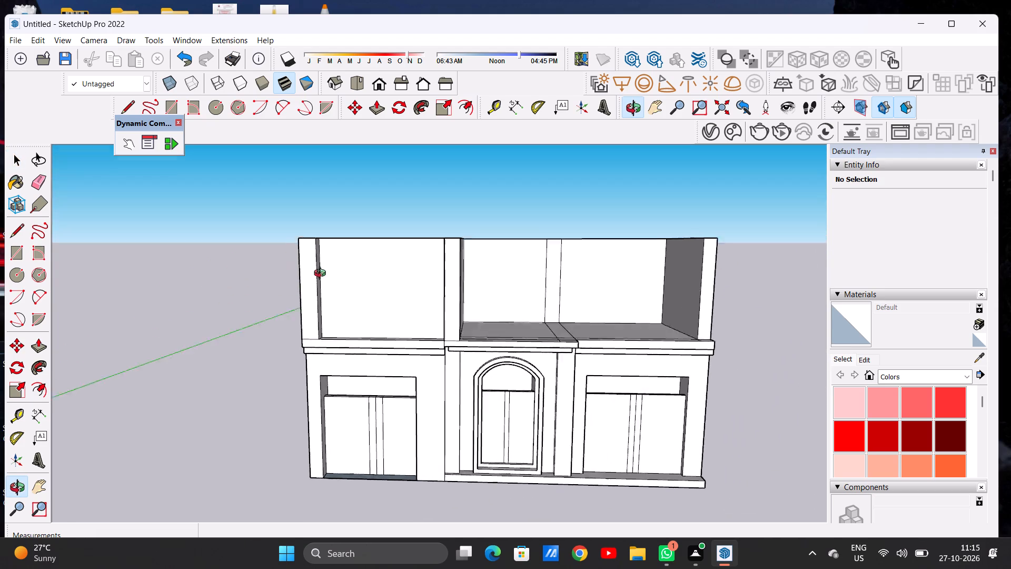
pyautogui.moveTo(322, 274); pyautogui.dragTo(354, 257, button='middle')
pyautogui.moveTo(351, 259); pyautogui.dragTo(334, 269, button='middle')
pyautogui.middleClick(334, 269)
pyautogui.scroll(4, 355, 278)
pyautogui.moveTo(339, 286); pyautogui.dragTo(489, 283, button='middle')
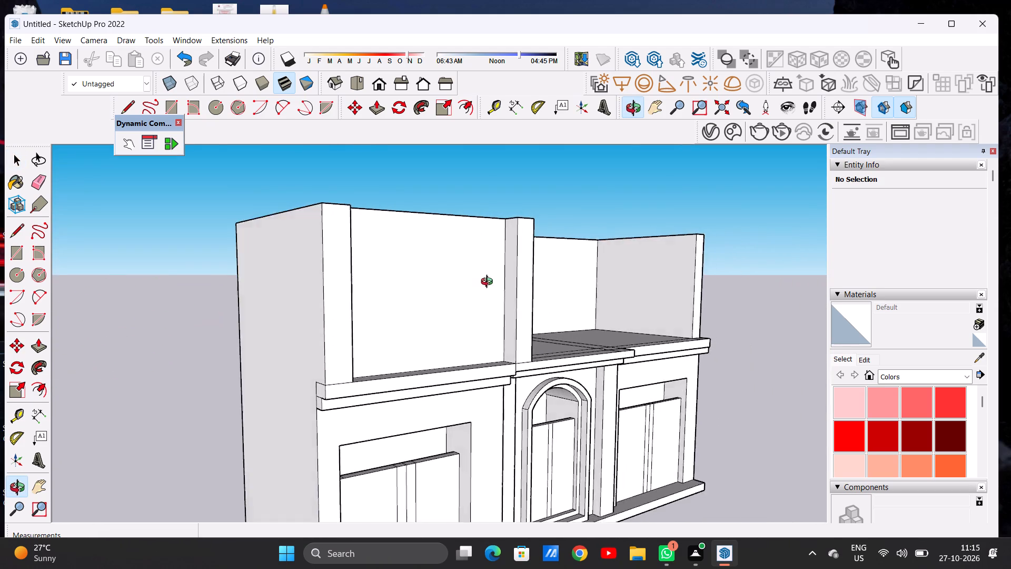
pyautogui.moveTo(489, 283); pyautogui.dragTo(346, 287, button='middle')
pyautogui.scroll(1, 348, 286)
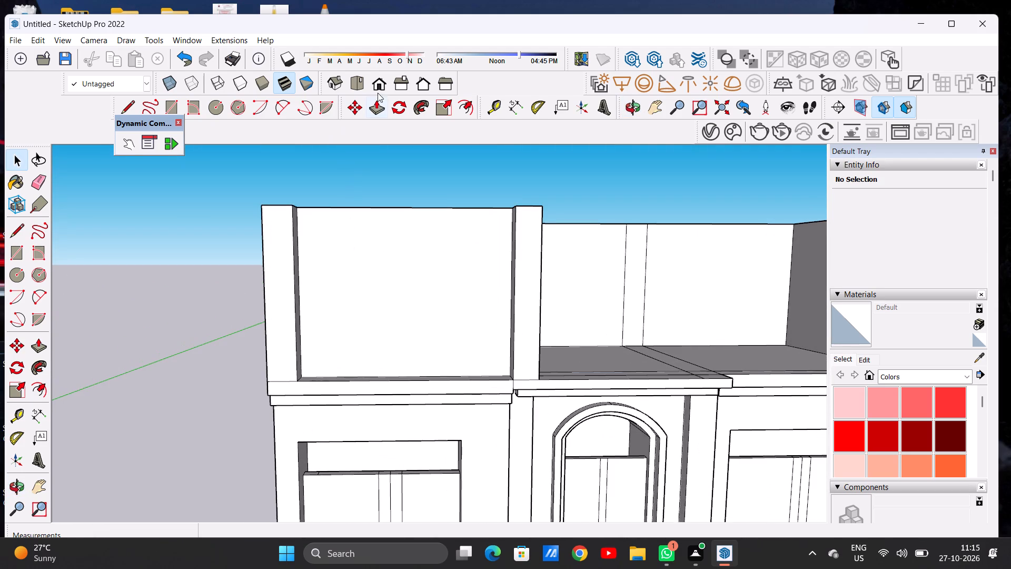
# Examine the whole front elevation and the upper floor's left block from the front and from slightly above.
pyautogui.click(382, 82)
pyautogui.scroll(-9, 273, 253)
pyautogui.scroll(5, 261, 227)
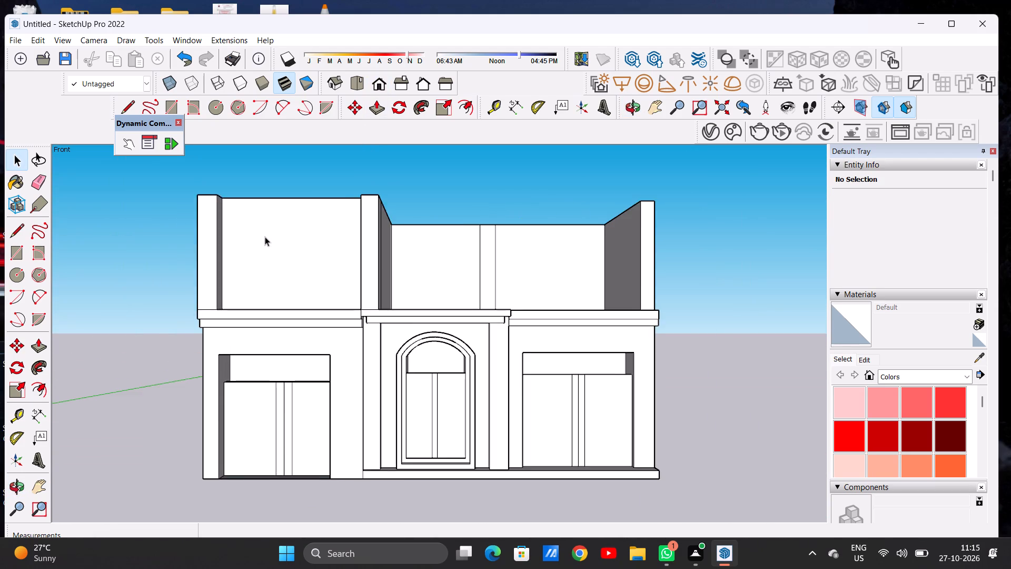
pyautogui.moveTo(272, 241); pyautogui.dragTo(302, 282, button='middle')
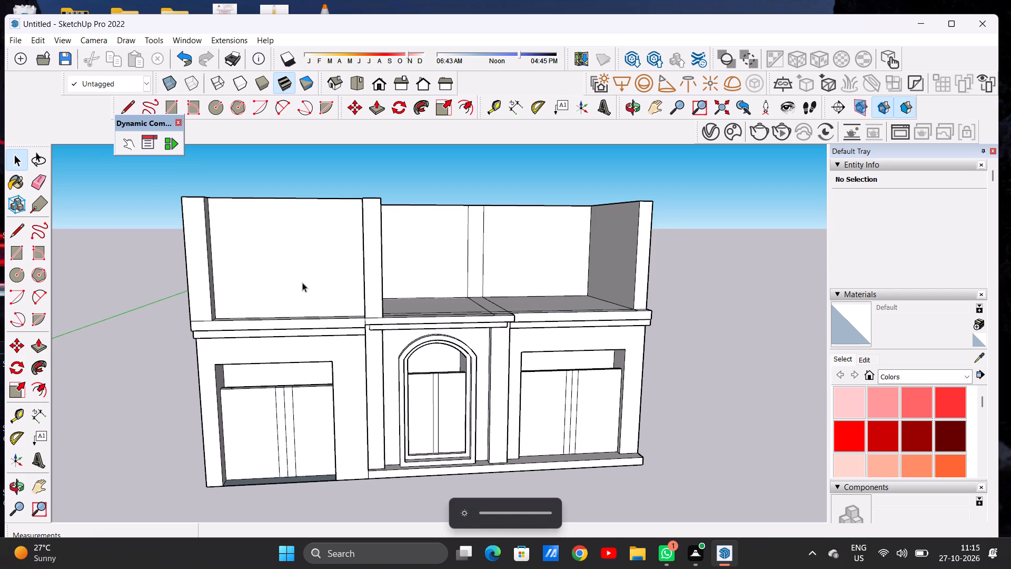
pyautogui.scroll(-6, 347, 282)
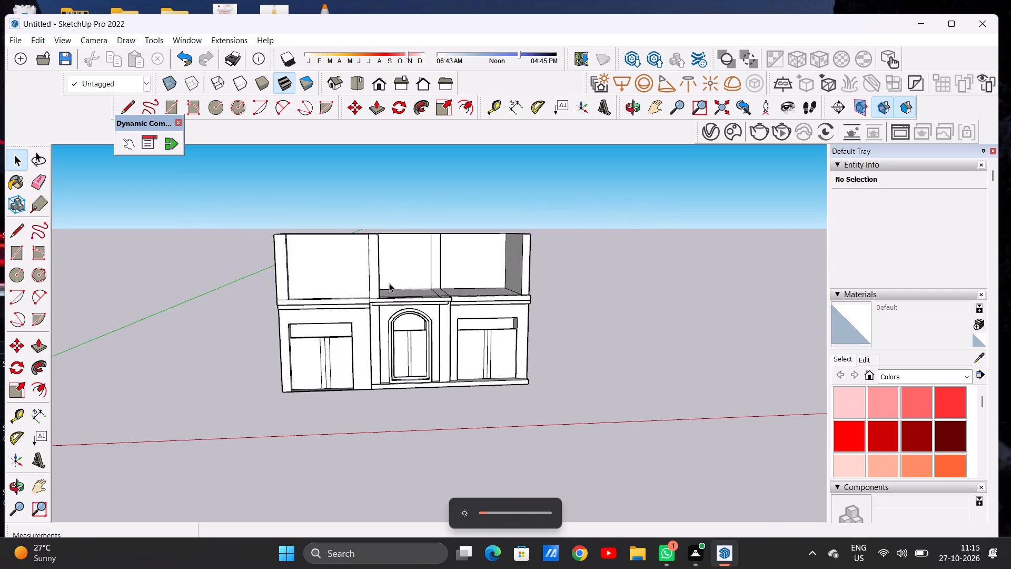
pyautogui.moveTo(388, 295); pyautogui.dragTo(391, 270, button='middle')
pyautogui.scroll(5, 320, 258)
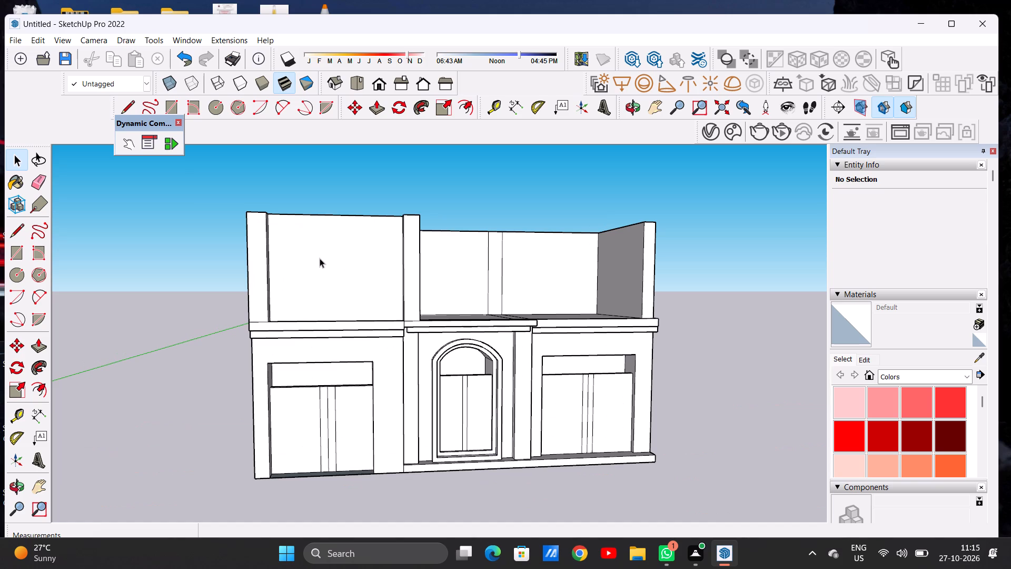
pyautogui.scroll(-5, 320, 258)
pyautogui.scroll(6, 331, 253)
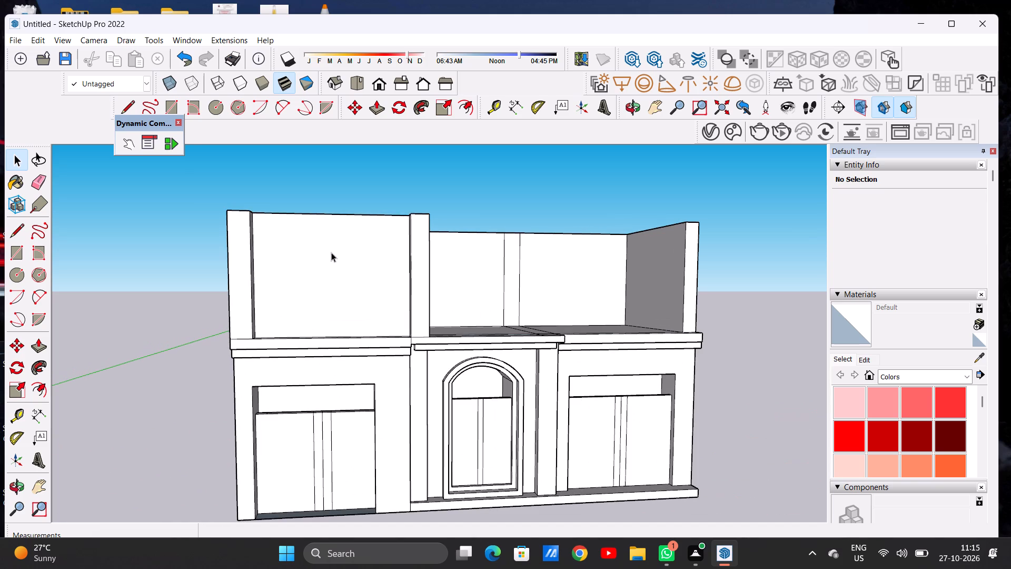
pyautogui.moveTo(360, 272); pyautogui.dragTo(335, 290, button='middle')
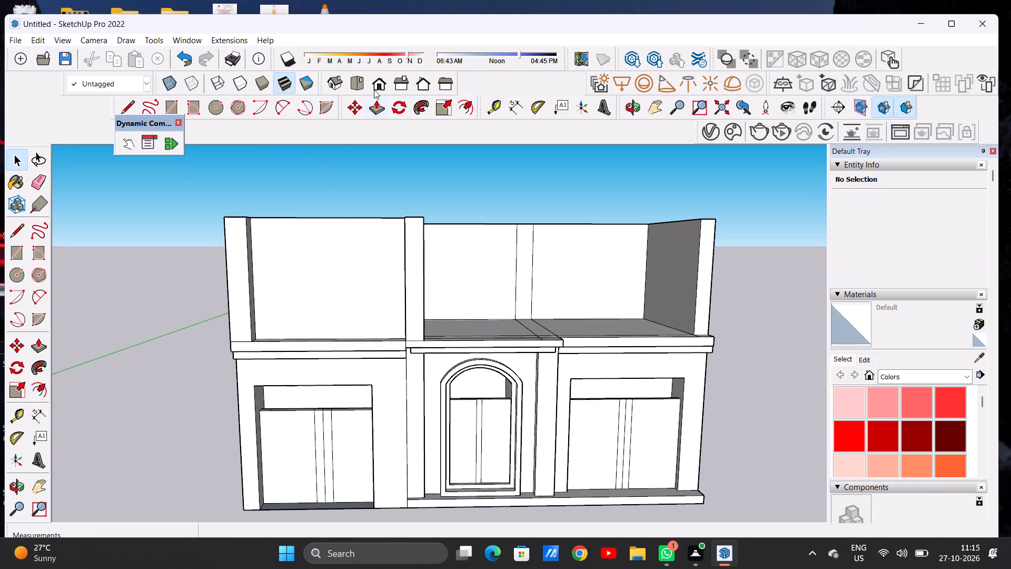
pyautogui.click(373, 85)
pyautogui.scroll(-4, 390, 190)
pyautogui.scroll(5, 287, 197)
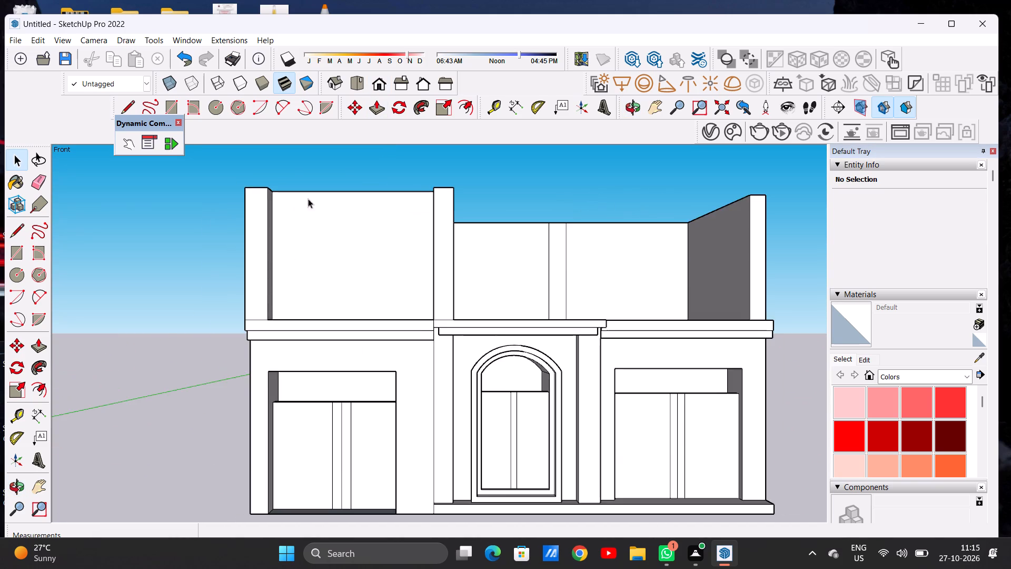
# Draw a rectangle about 8' wide by 4' 9" high on the upper-floor left block's recessed front face.
pyautogui.moveTo(348, 197); pyautogui.dragTo(359, 243, button='middle')
pyautogui.scroll(2, 366, 201)
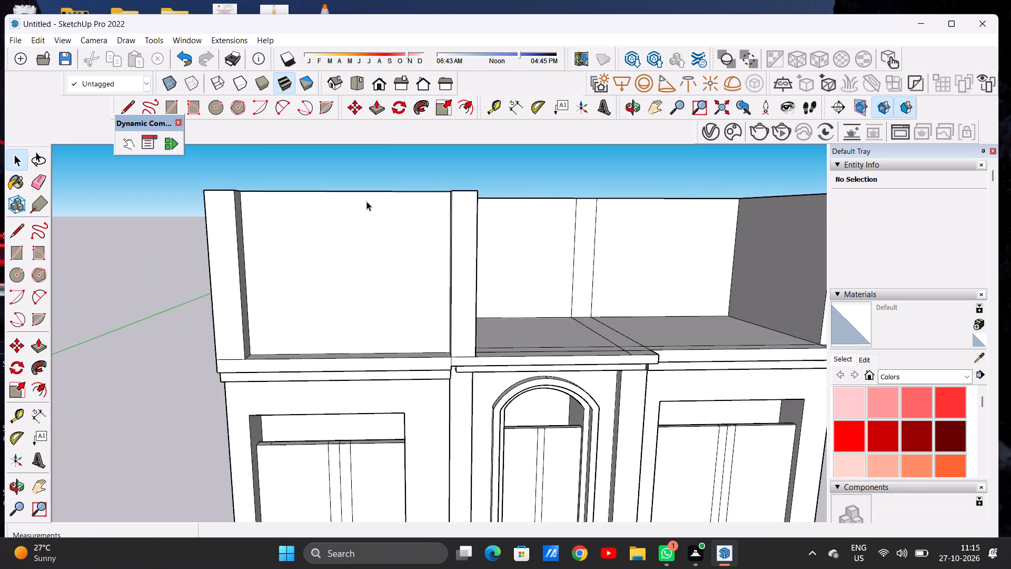
pyautogui.press('r')
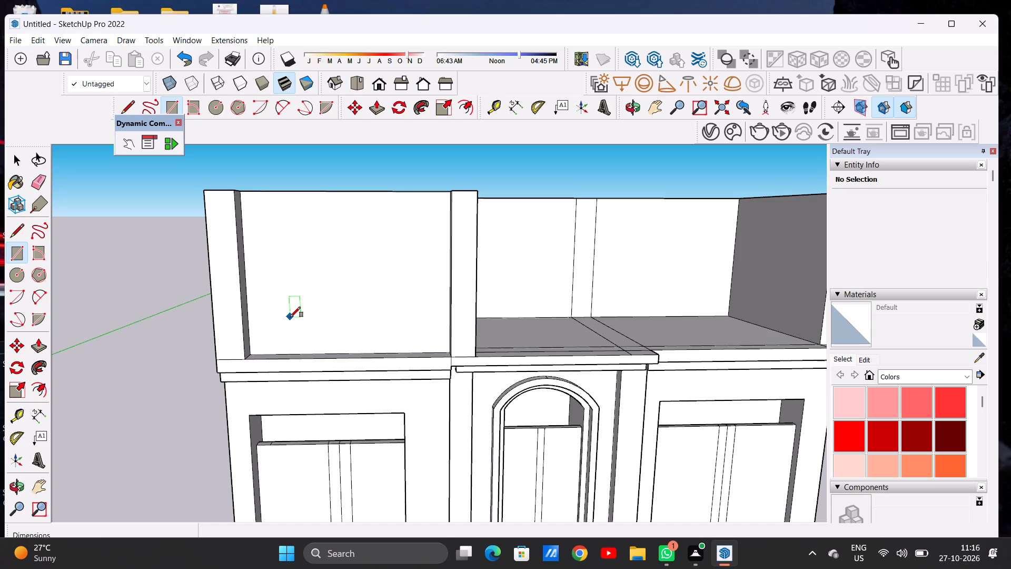
pyautogui.click(285, 323)
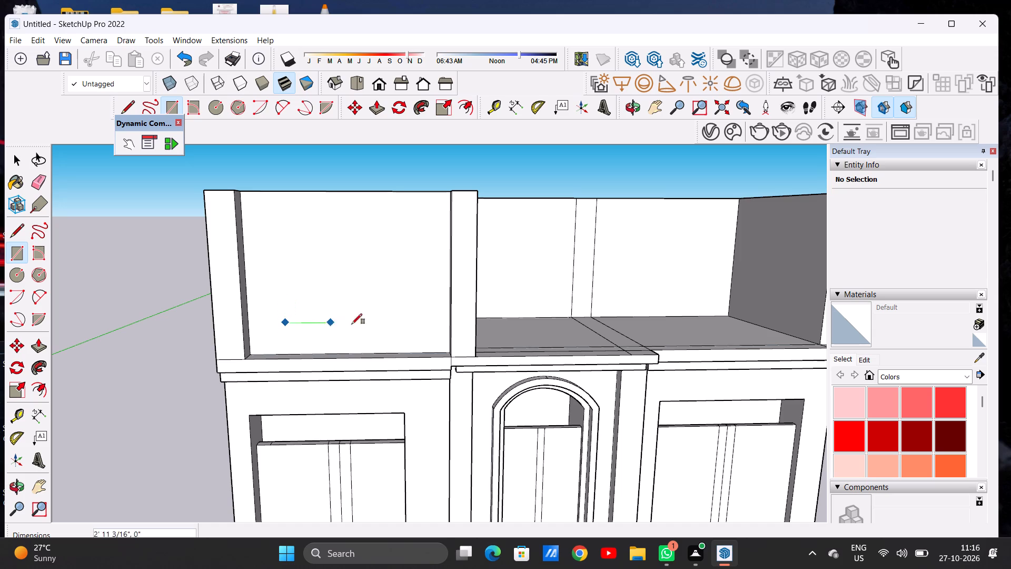
pyautogui.click(414, 322)
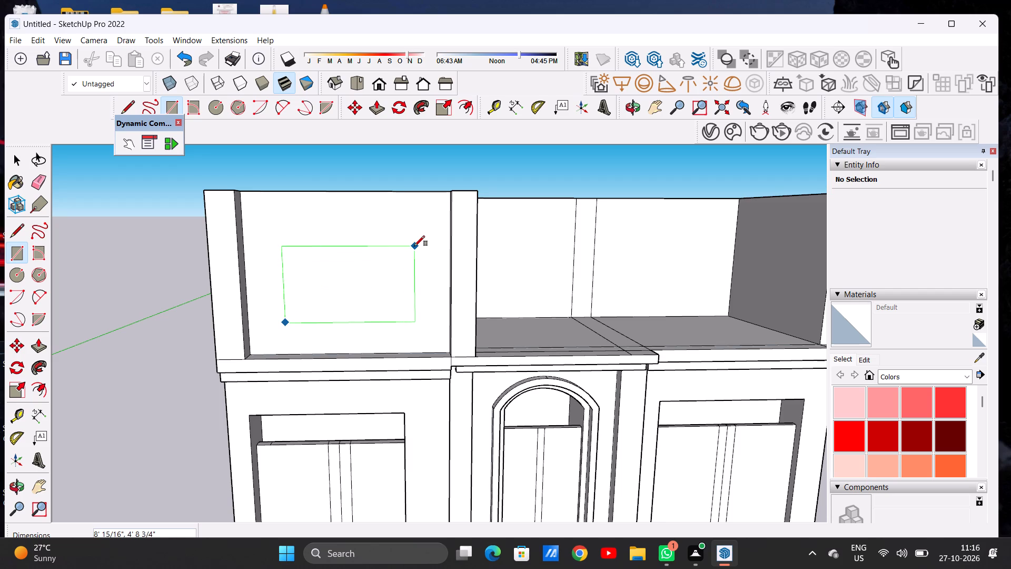
pyautogui.click(414, 243)
pyautogui.press('space')
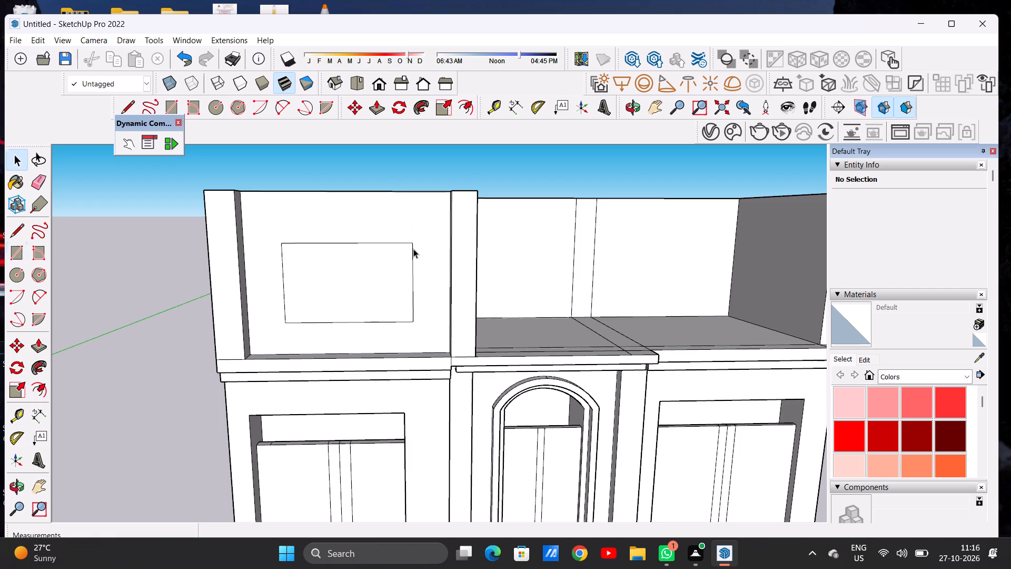
# Move the rectangle with its edges about 10" down and about 3" toward the left outer wall on the recessed face.
pyautogui.doubleClick(393, 282)
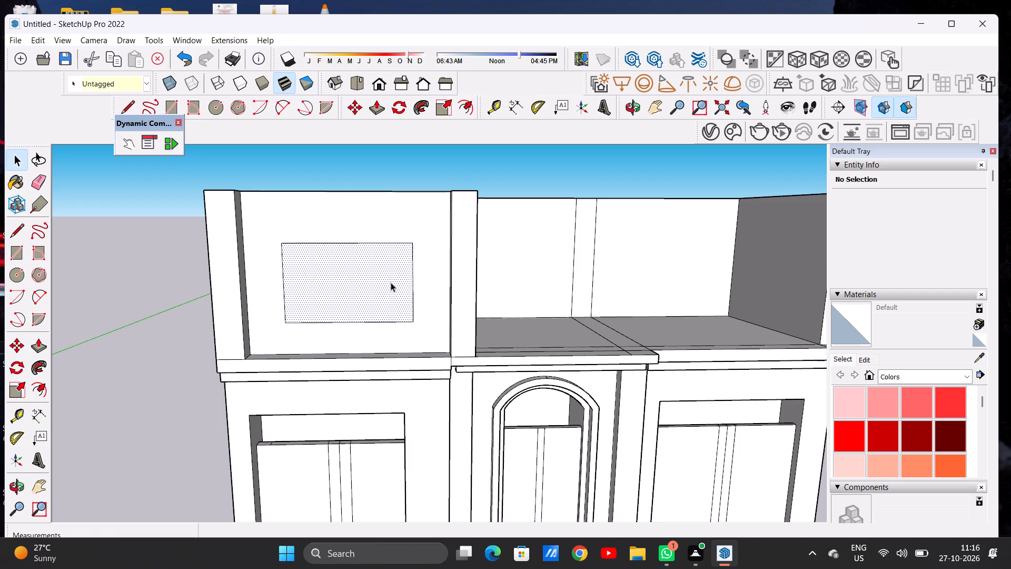
pyautogui.press('m')
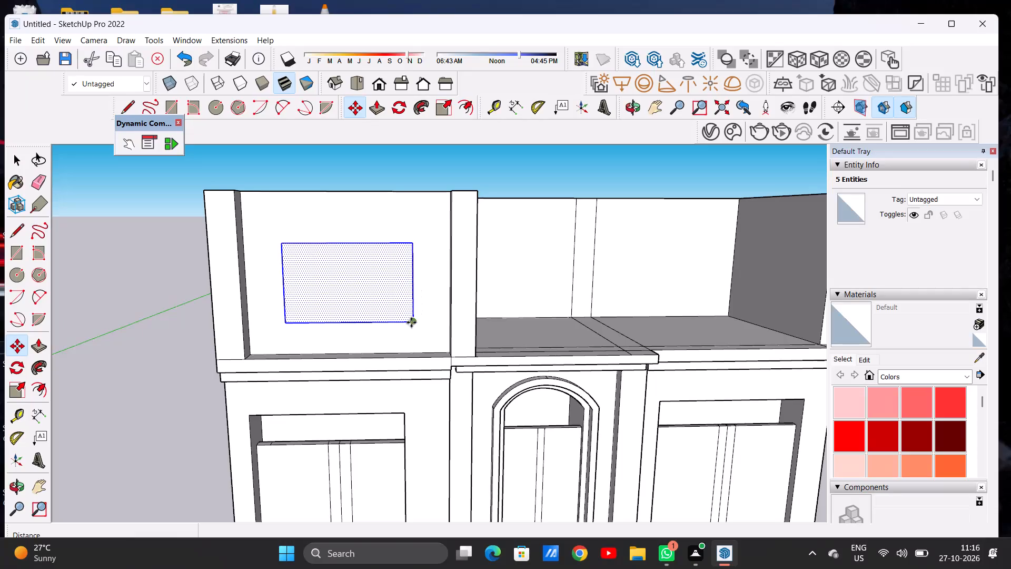
pyautogui.click(411, 322)
pyautogui.click(415, 335)
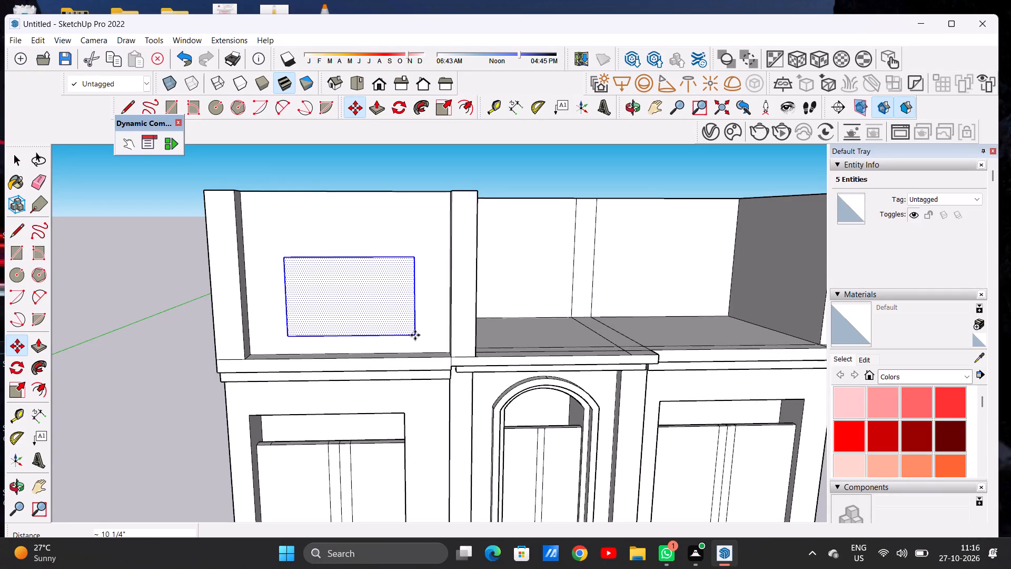
pyautogui.click(414, 333)
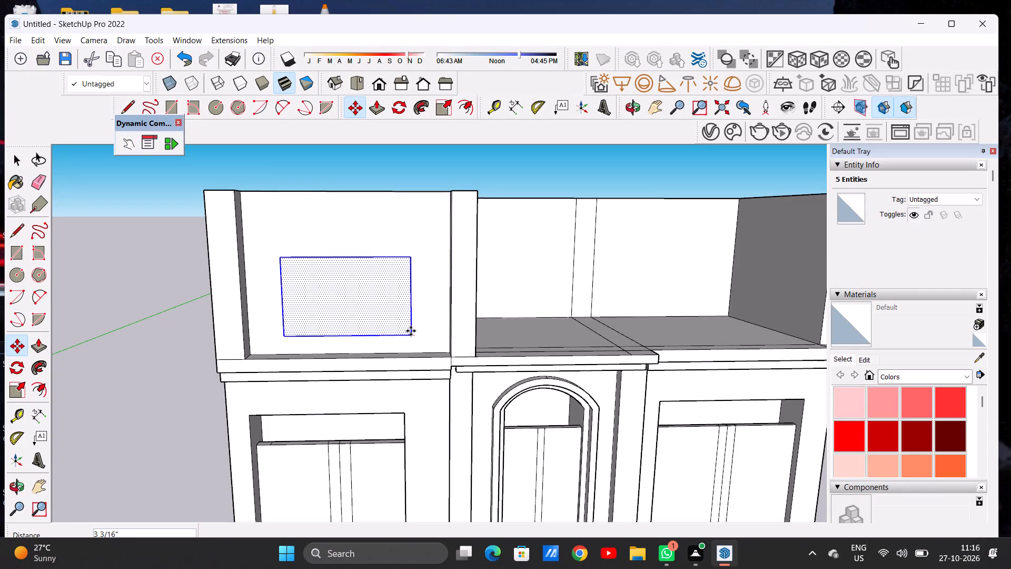
pyautogui.click(411, 331)
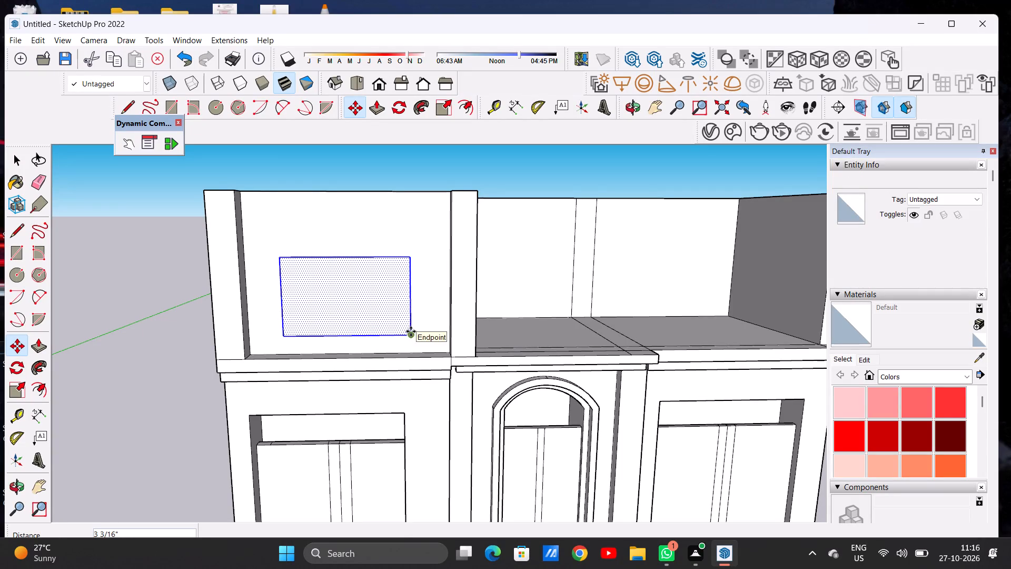
pyautogui.press('space')
pyautogui.click(444, 173)
# Draw a second rectangle of the same width, about 2' 3 5/8" high, directly on top of the first rectangle.
pyautogui.scroll(-6, 414, 235)
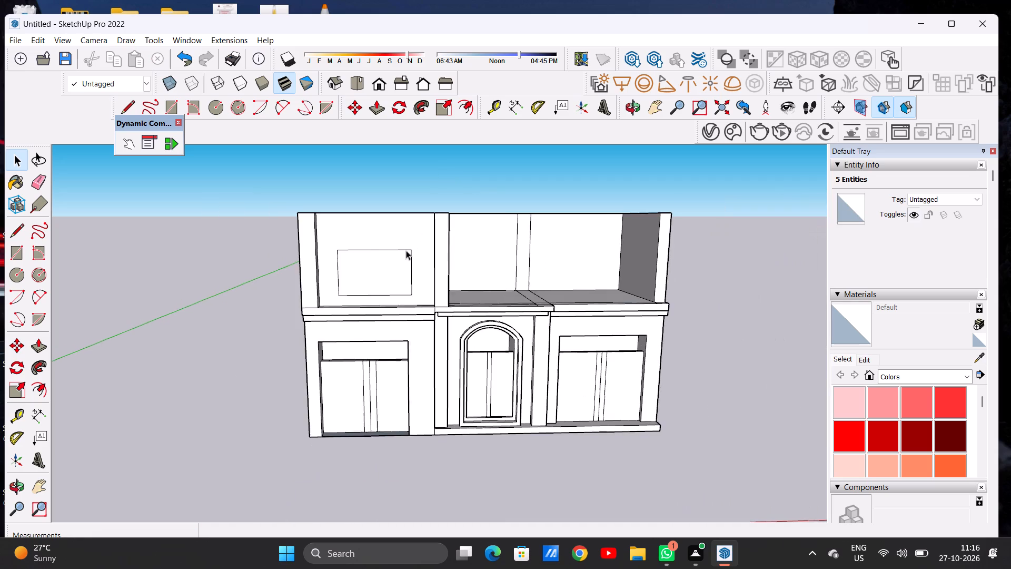
pyautogui.moveTo(392, 256); pyautogui.dragTo(389, 233, button='middle')
pyautogui.scroll(6, 389, 233)
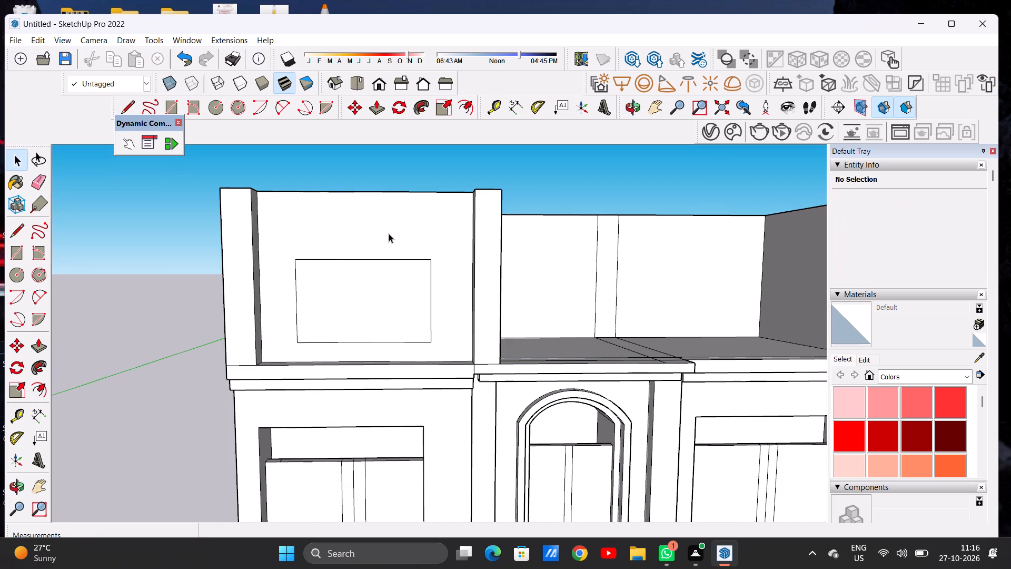
pyautogui.scroll(1, 388, 243)
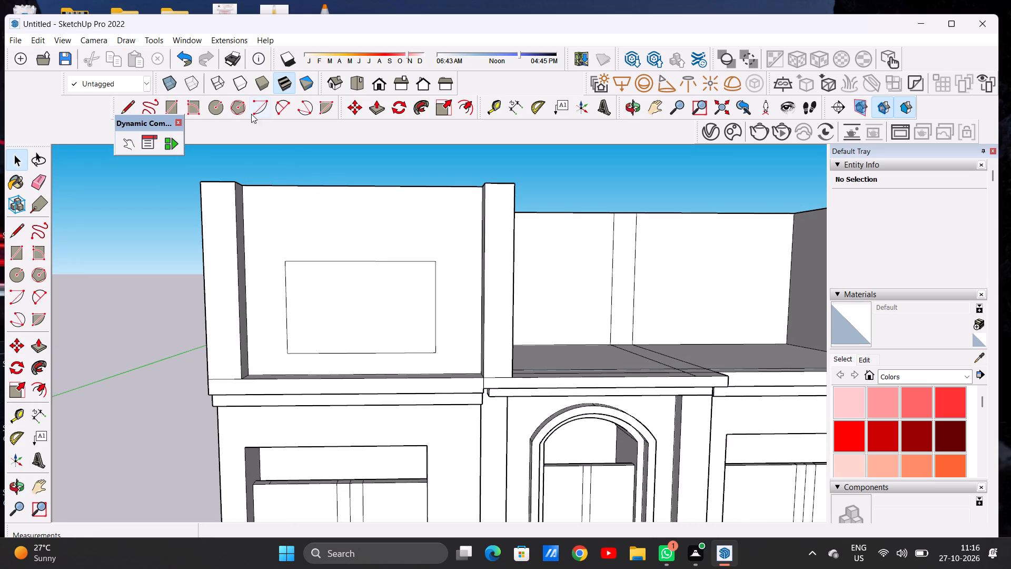
pyautogui.click(172, 111)
pyautogui.click(285, 260)
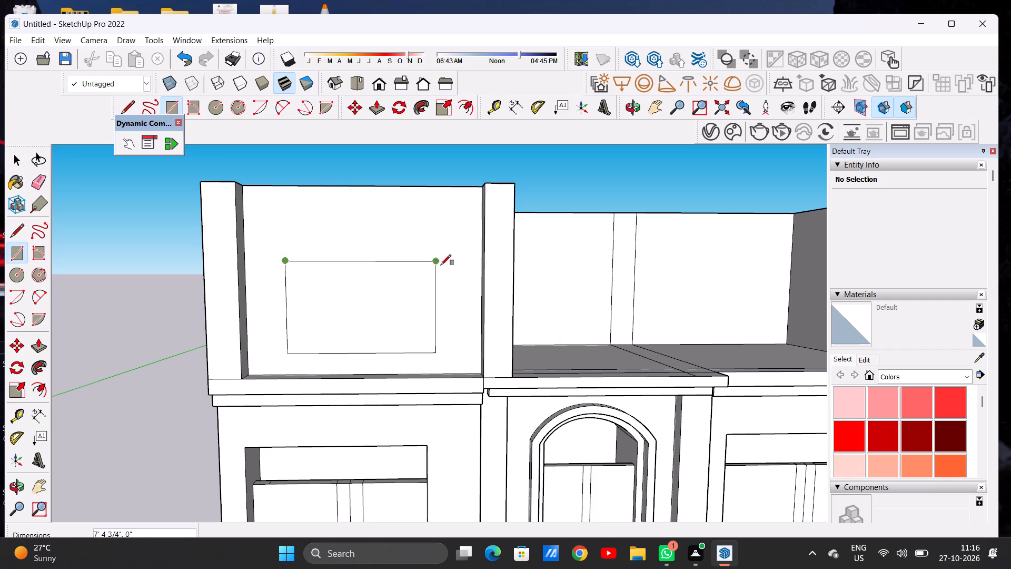
pyautogui.click(433, 264)
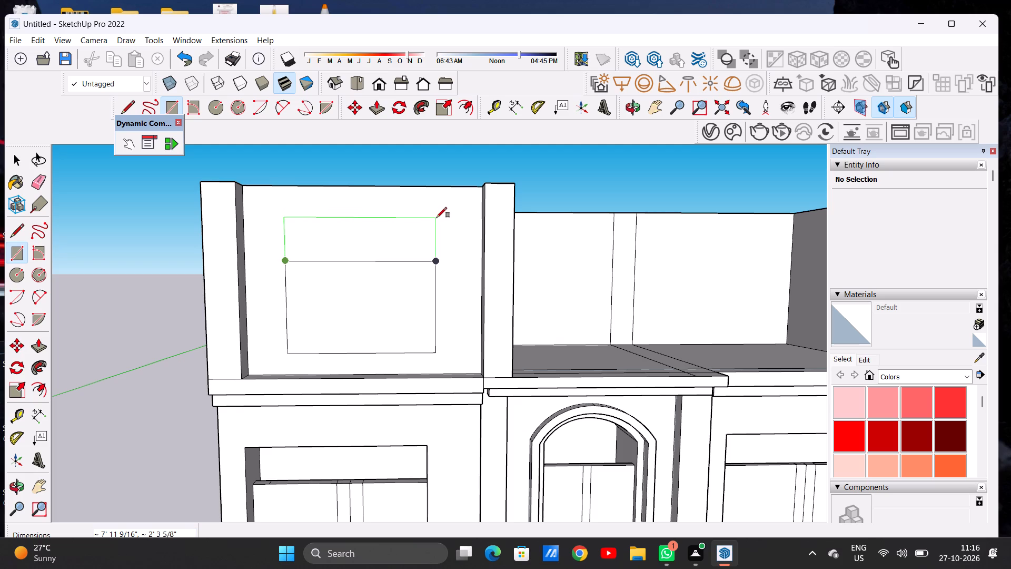
pyautogui.click(437, 218)
pyautogui.press('space')
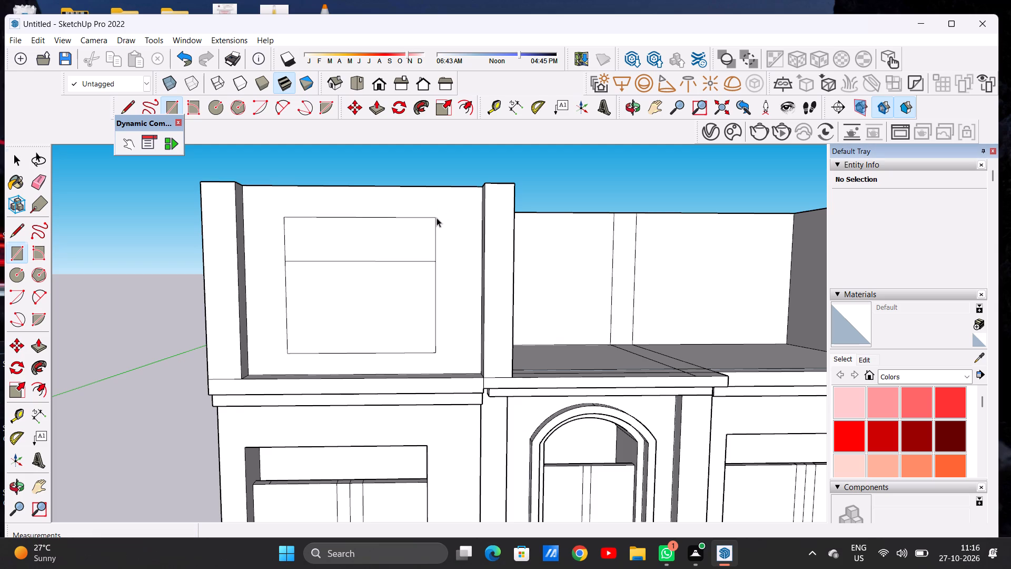
# Draw two diagonal lines from the upper rectangle's bottom corners to the midpoint of its top edge, each about 4' 7" long.
pyautogui.press('l')
pyautogui.click(289, 258)
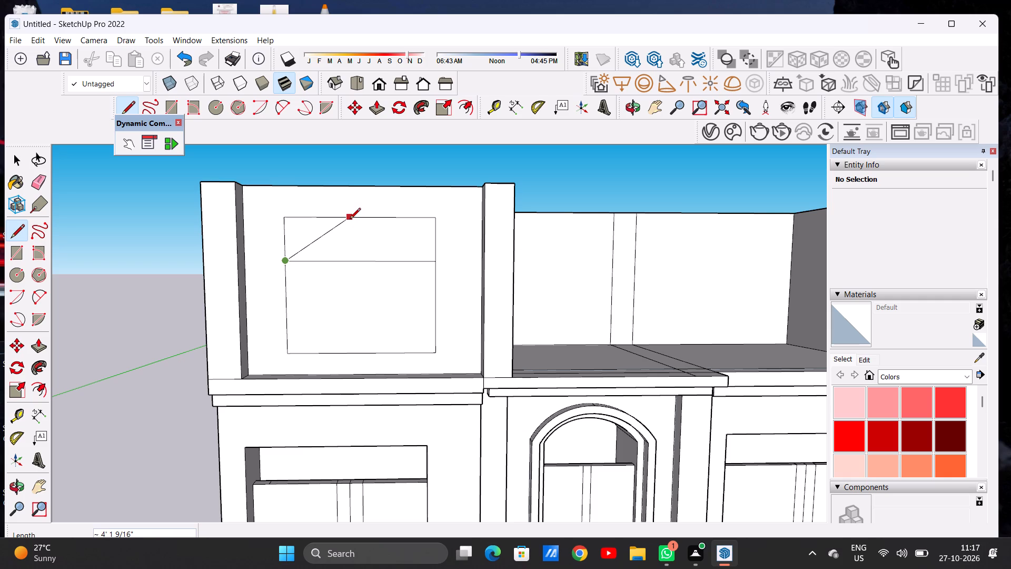
pyautogui.click(358, 219)
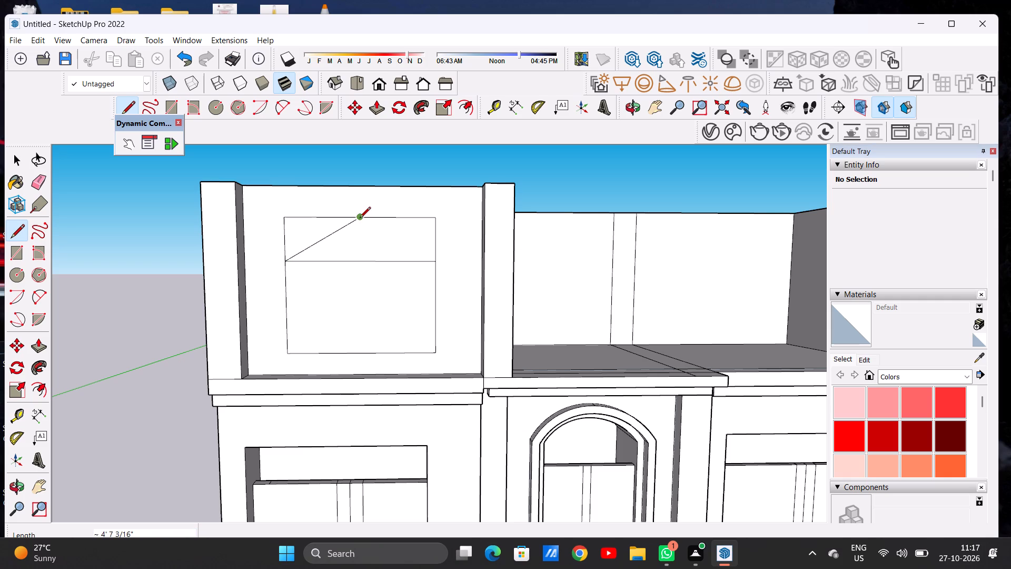
pyautogui.click(360, 219)
pyautogui.click(434, 259)
pyautogui.press('space')
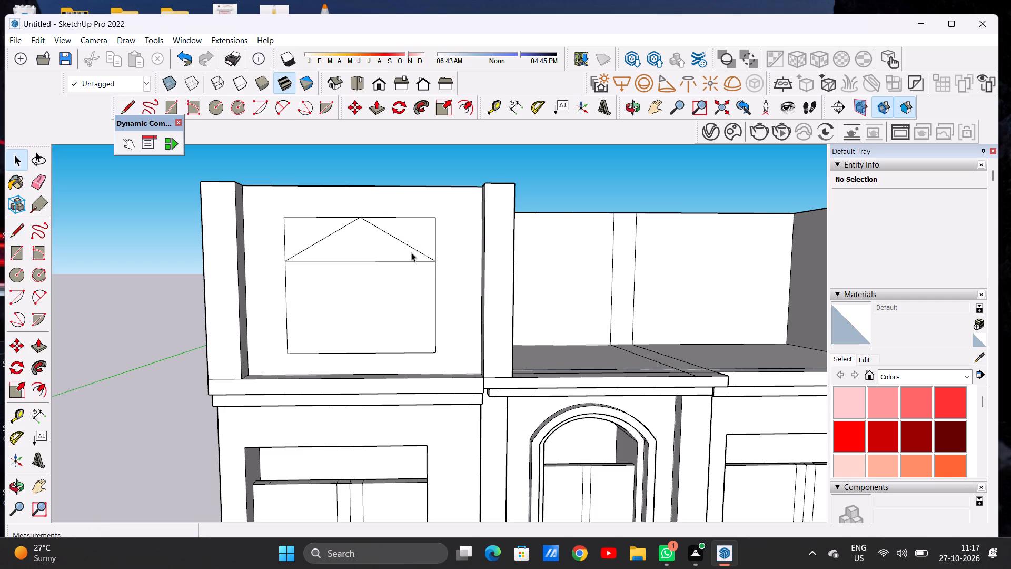
# Draw two 2-point arcs bulging about 6 9/16" over the diagonals, joining at the top midpoint to form an arched head.
pyautogui.click(278, 109)
pyautogui.click(289, 261)
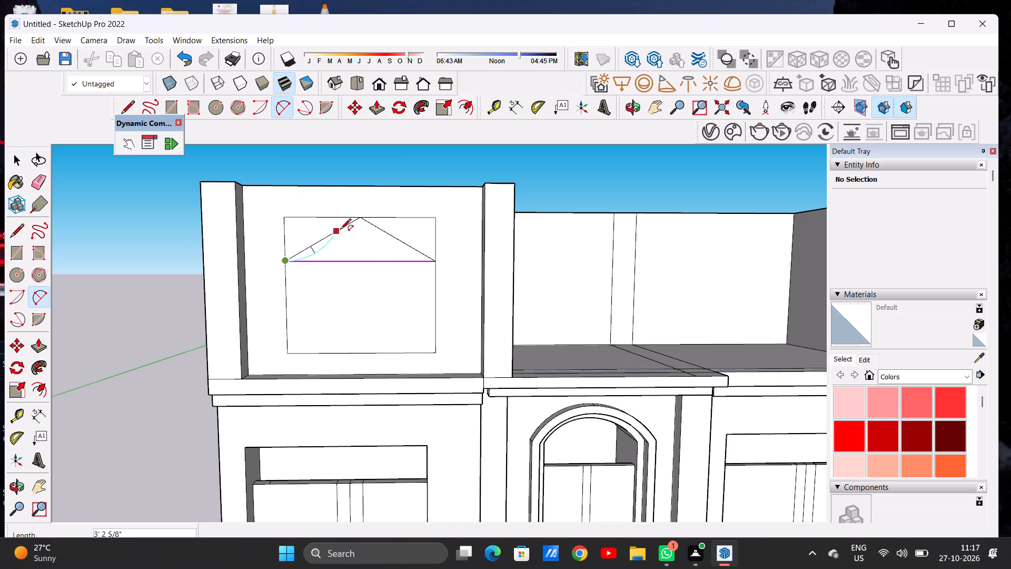
pyautogui.click(360, 218)
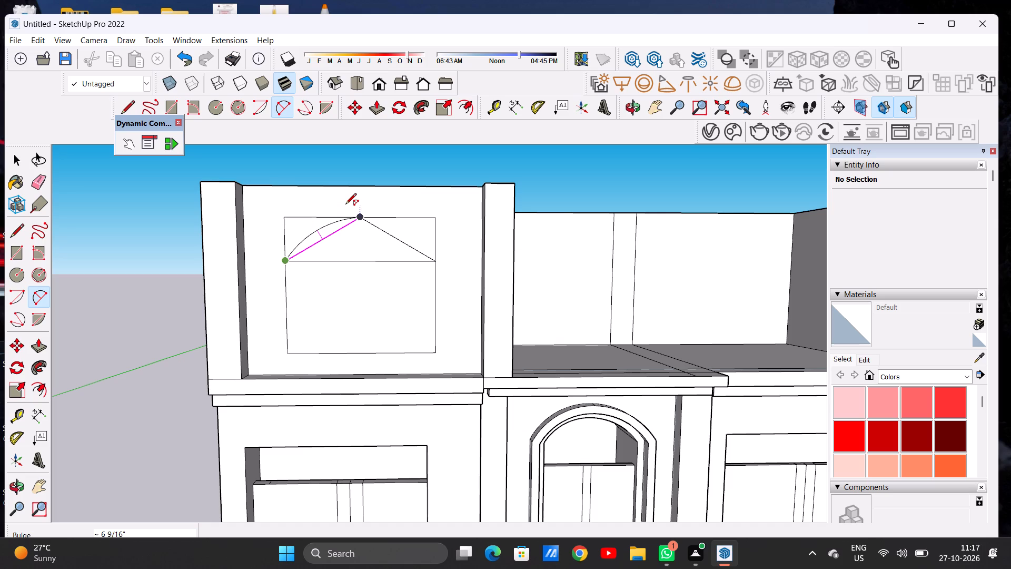
pyautogui.doubleClick(345, 205)
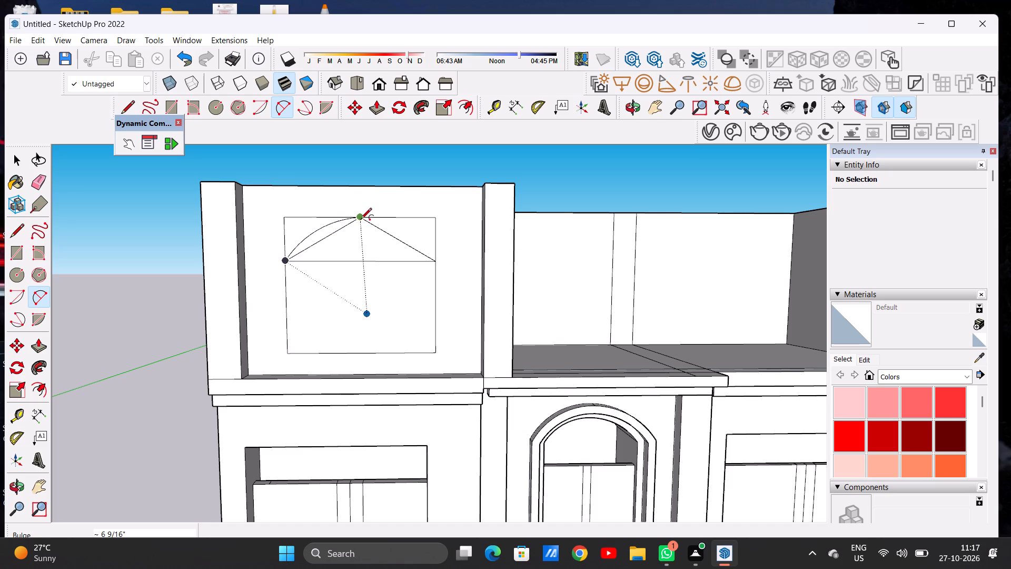
pyautogui.click(361, 220)
pyautogui.doubleClick(433, 261)
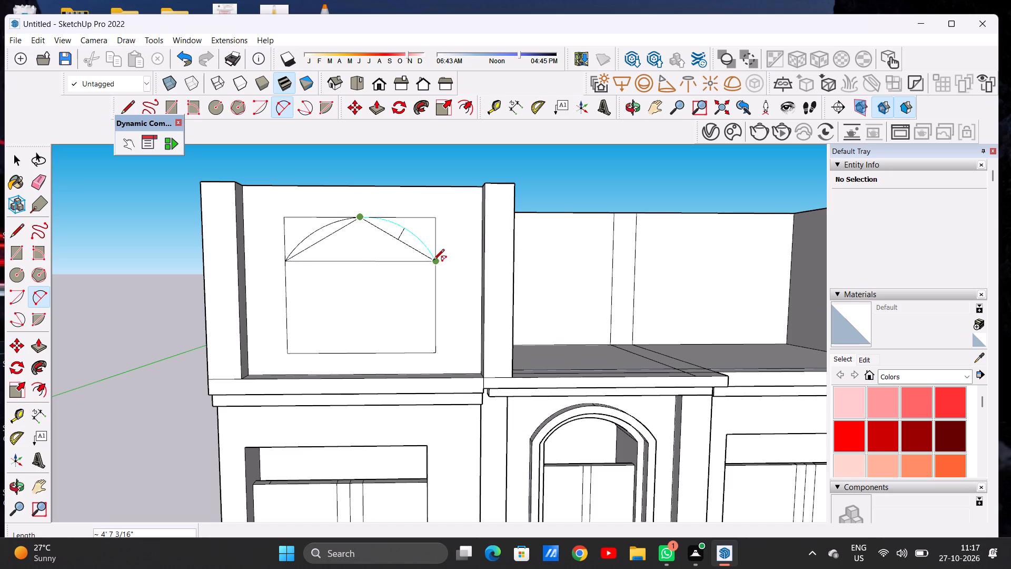
pyautogui.press('space')
# Erase the two diagonal lines and the horizontal line dividing the arched head from the rectangle below.
pyautogui.write('E')
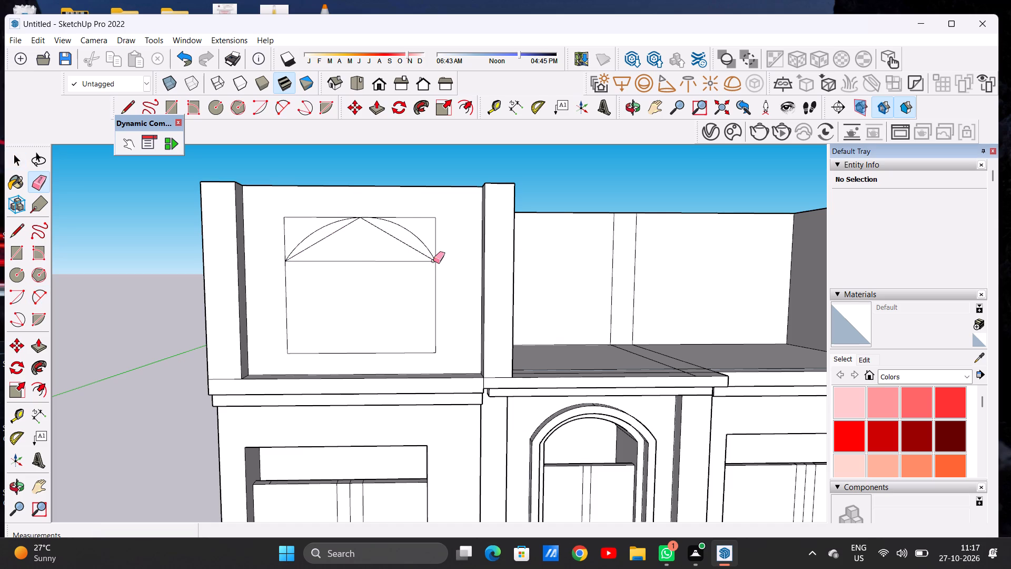
pyautogui.scroll(5, 372, 268)
pyautogui.moveTo(306, 210); pyautogui.dragTo(310, 215)
pyautogui.click(399, 207)
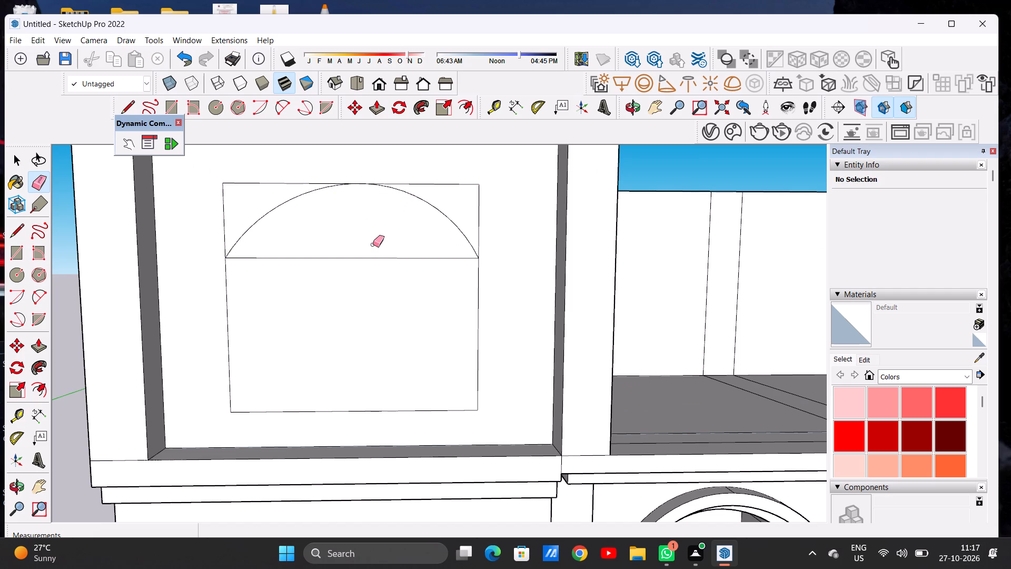
pyautogui.moveTo(373, 244); pyautogui.dragTo(375, 255)
pyautogui.moveTo(375, 255); pyautogui.dragTo(375, 263)
pyautogui.scroll(-4, 341, 252)
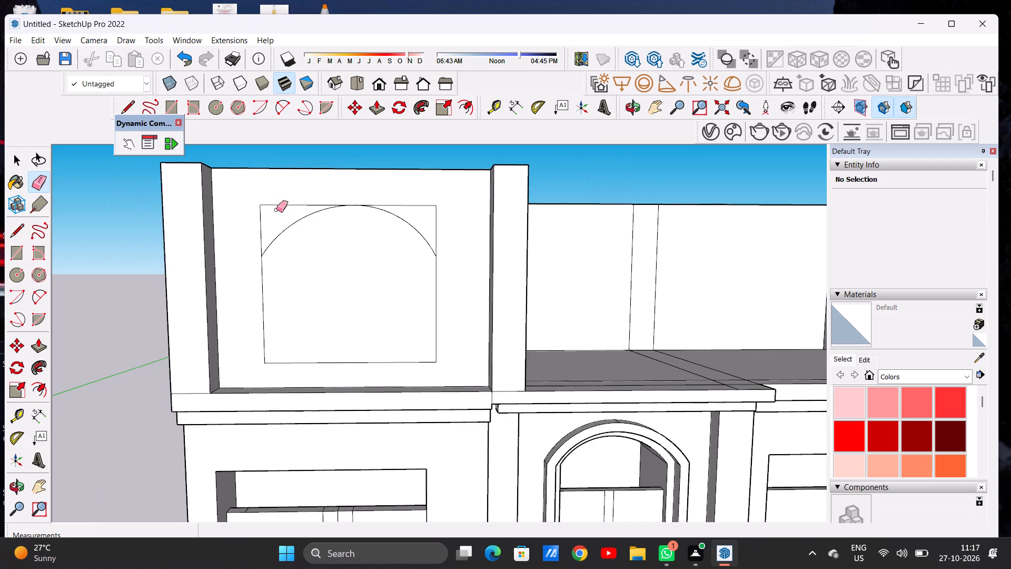
# Erase the leftover rectangle edges above and beside the arched head, leaving only the arched outline.
pyautogui.scroll(2, 274, 205)
pyautogui.scroll(-1, 274, 205)
pyautogui.scroll(1, 274, 205)
pyautogui.scroll(-1, 274, 205)
pyautogui.moveTo(267, 206); pyautogui.dragTo(253, 226)
pyautogui.moveTo(426, 205); pyautogui.dragTo(433, 207)
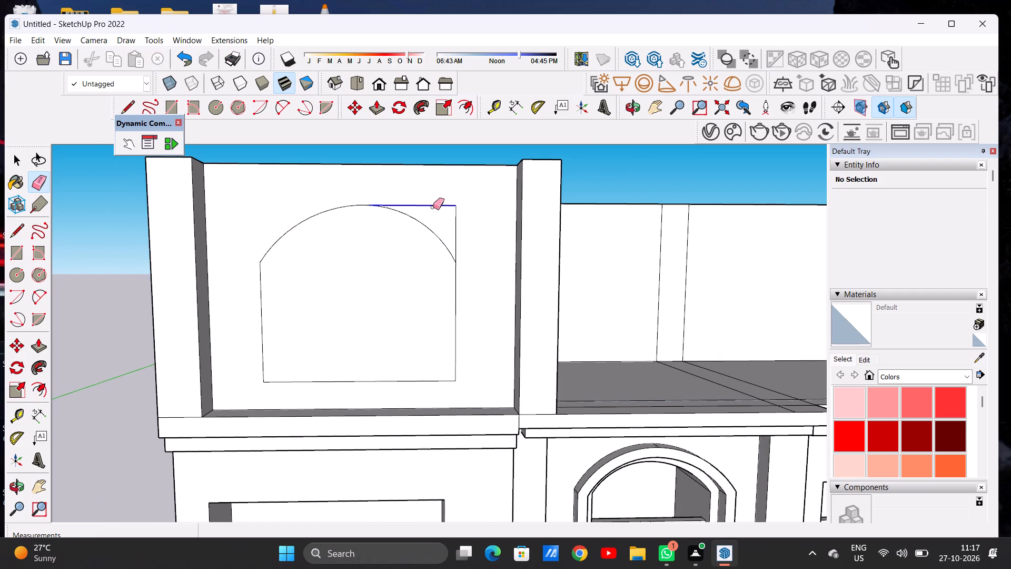
pyautogui.moveTo(433, 207); pyautogui.dragTo(455, 224)
pyautogui.press('space')
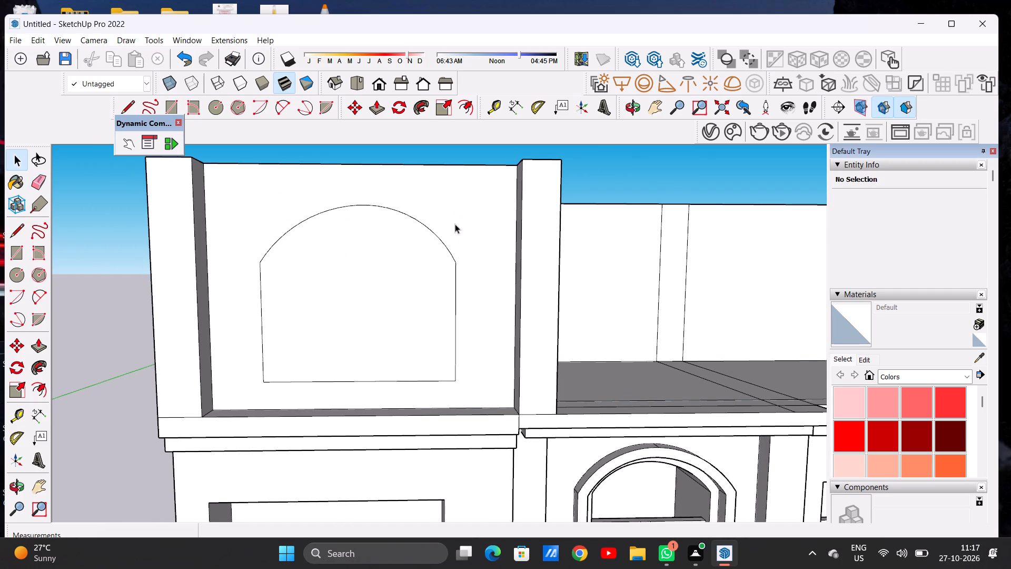
# Offset the arched outline inward by about 5 1/4" on the recessed block's face.
pyautogui.scroll(-8, 407, 242)
pyautogui.scroll(3, 392, 259)
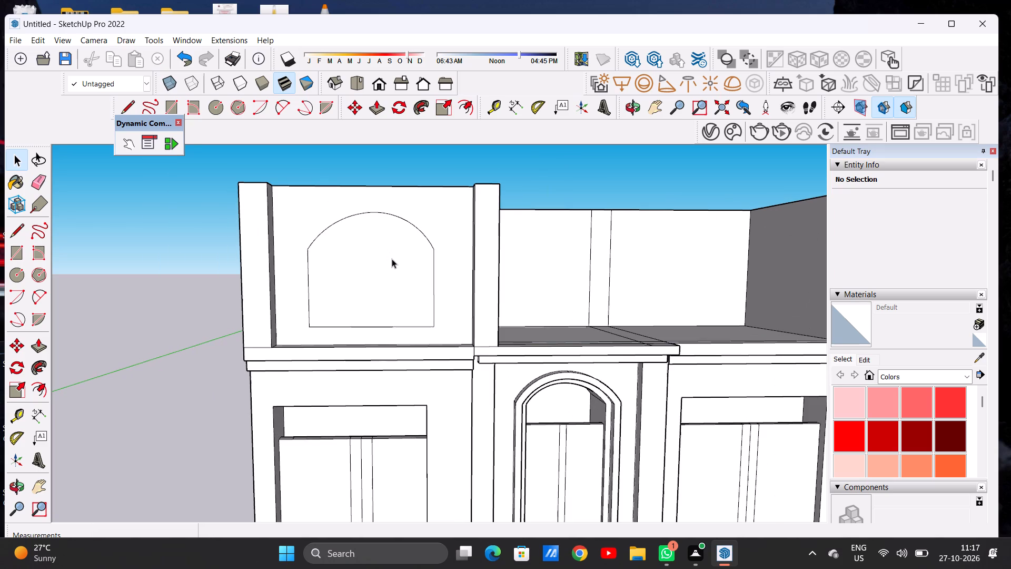
pyautogui.write('OF')
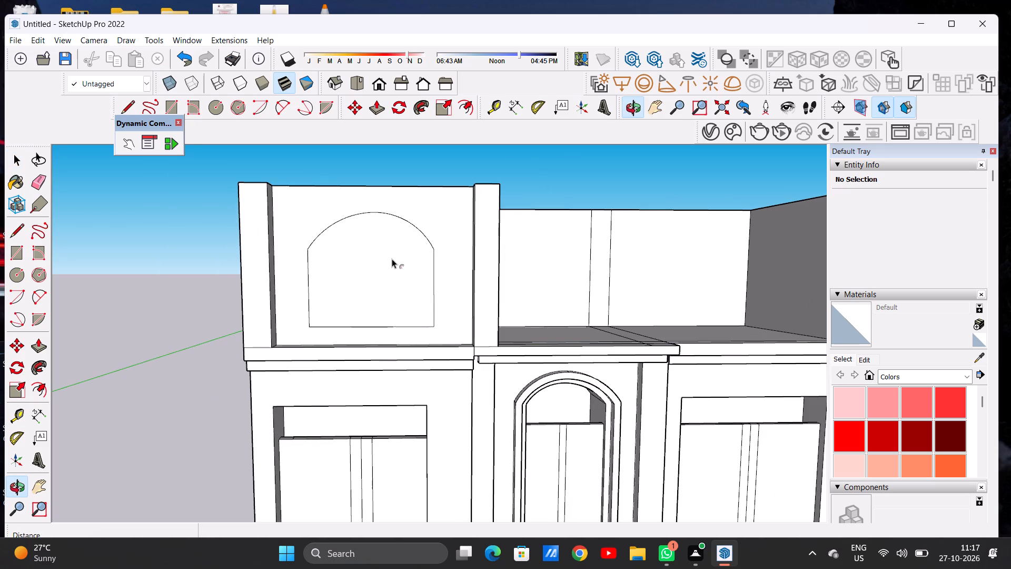
pyautogui.click(358, 248)
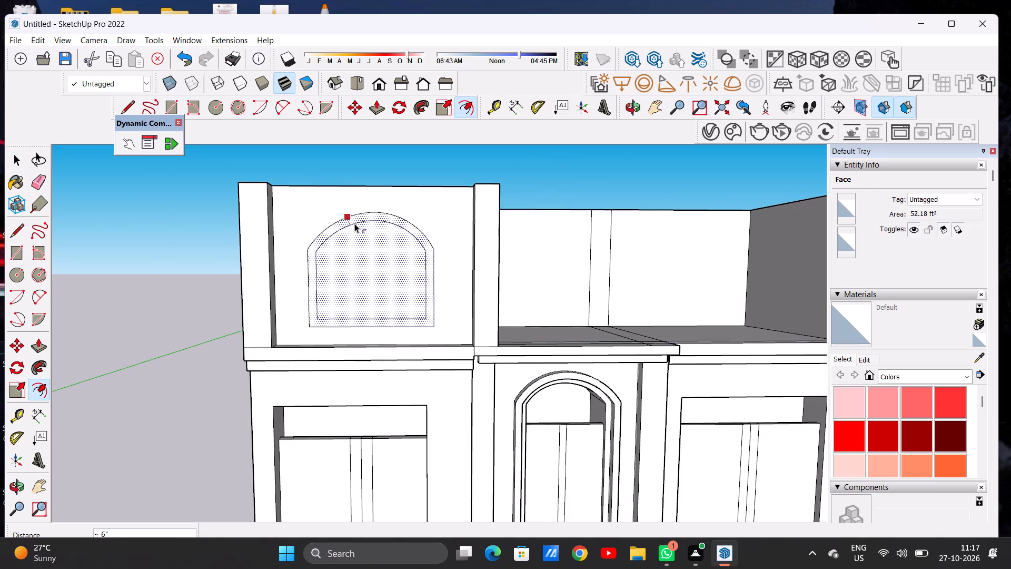
pyautogui.click(354, 222)
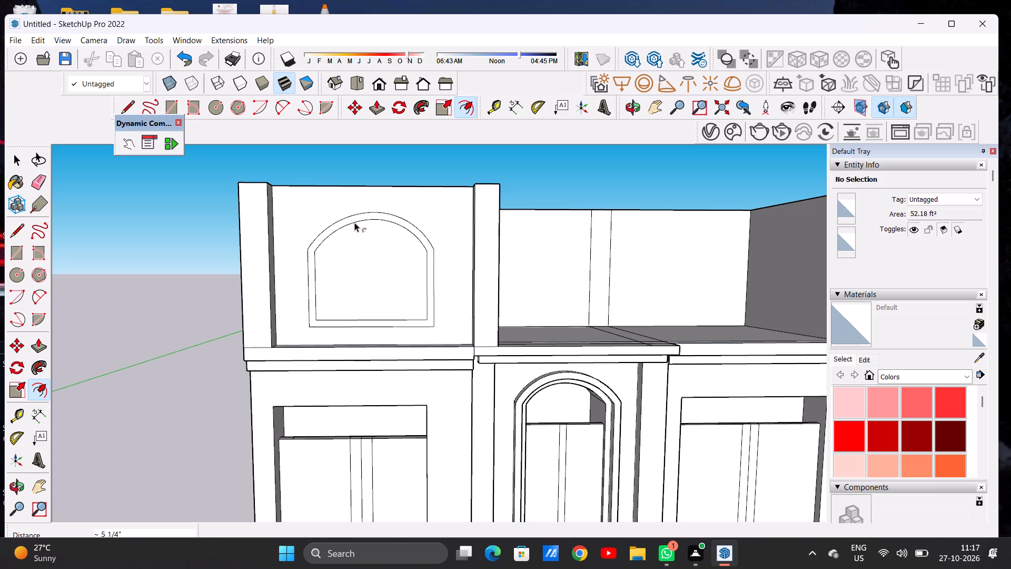
pyautogui.press('space')
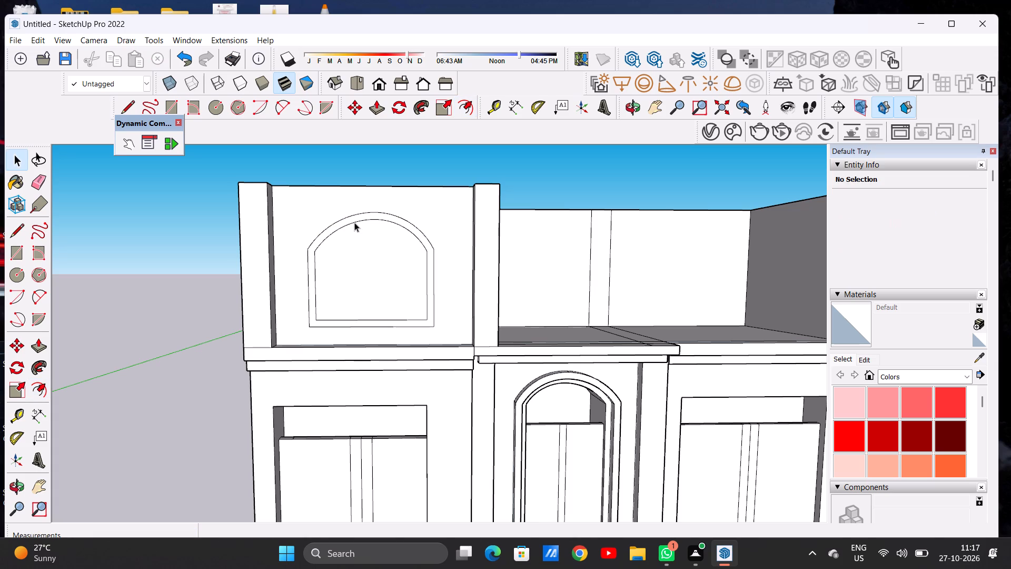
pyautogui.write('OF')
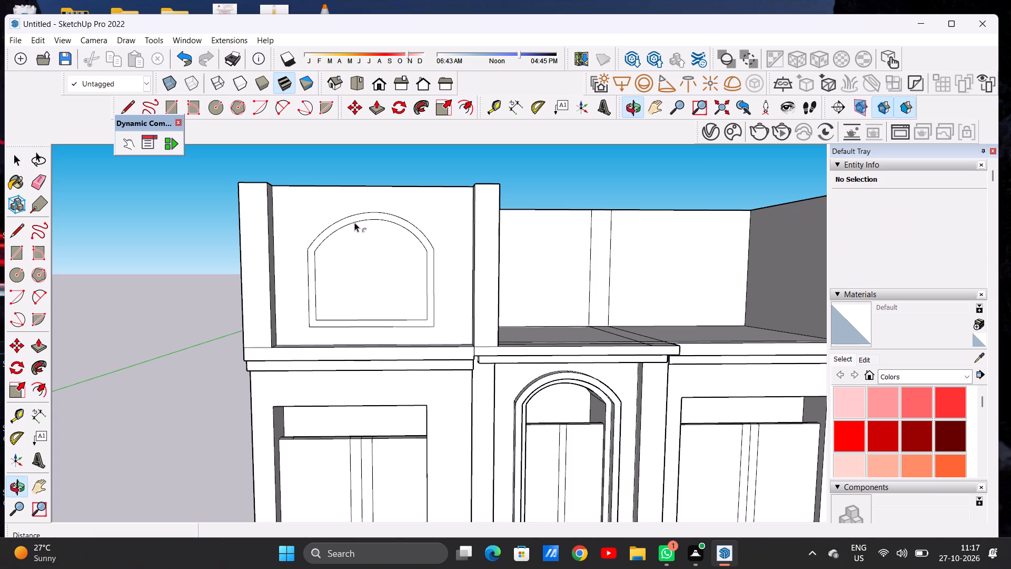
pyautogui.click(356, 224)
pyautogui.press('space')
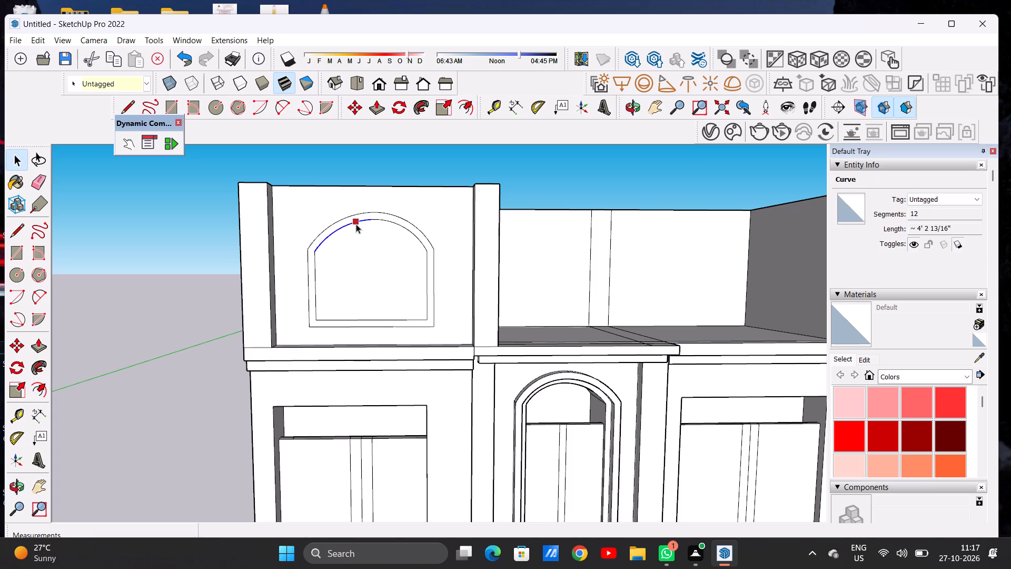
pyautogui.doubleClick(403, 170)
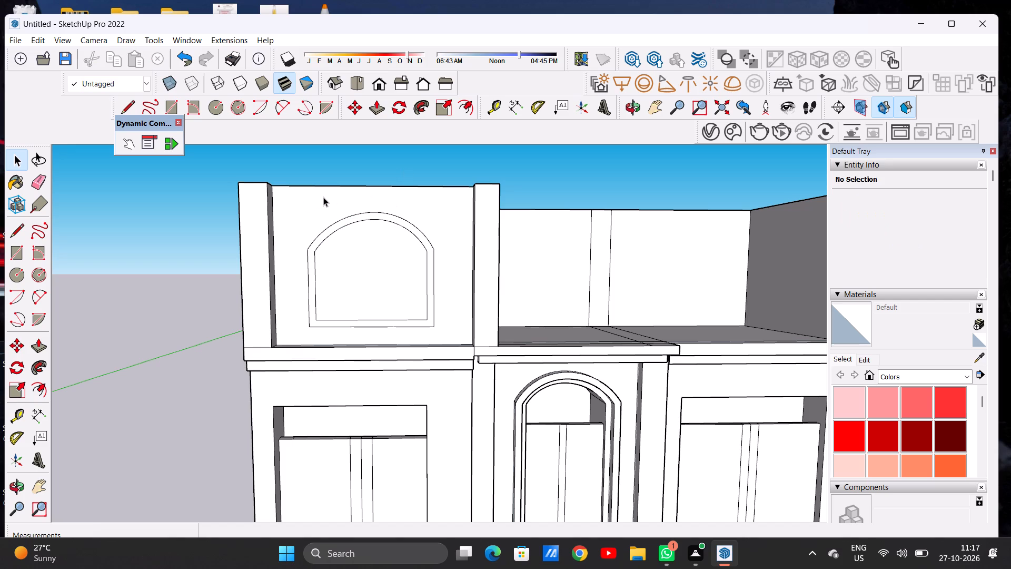
# Offset the inner arched outline inward once more to form a second, narrower band.
pyautogui.write('OF')
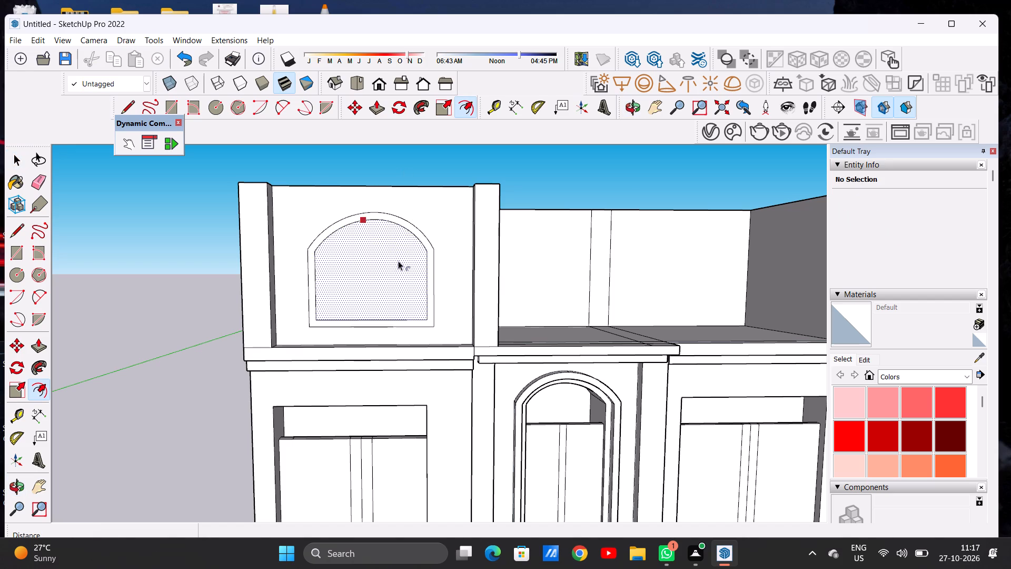
pyautogui.click(371, 237)
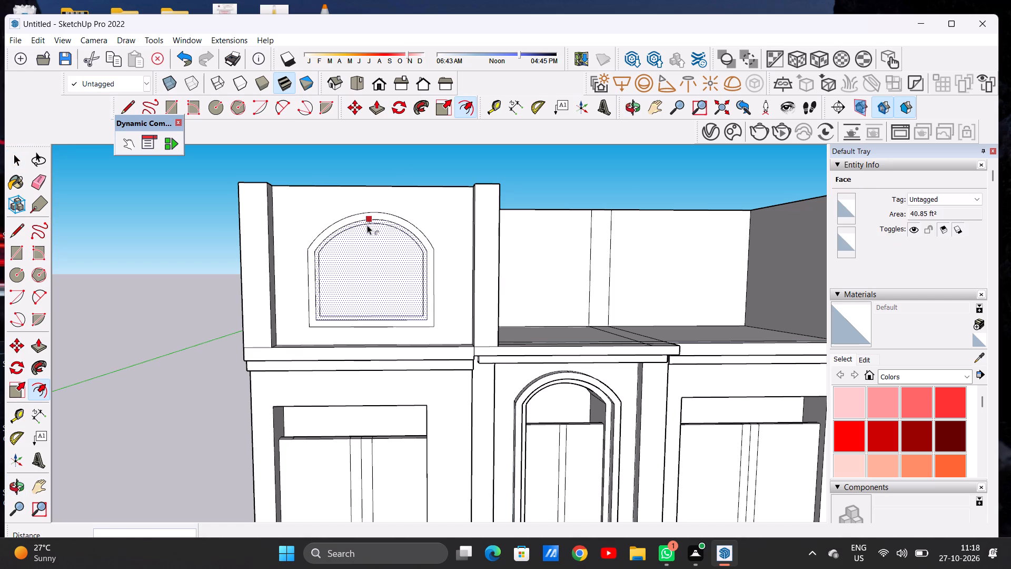
pyautogui.click(367, 225)
pyautogui.press('space')
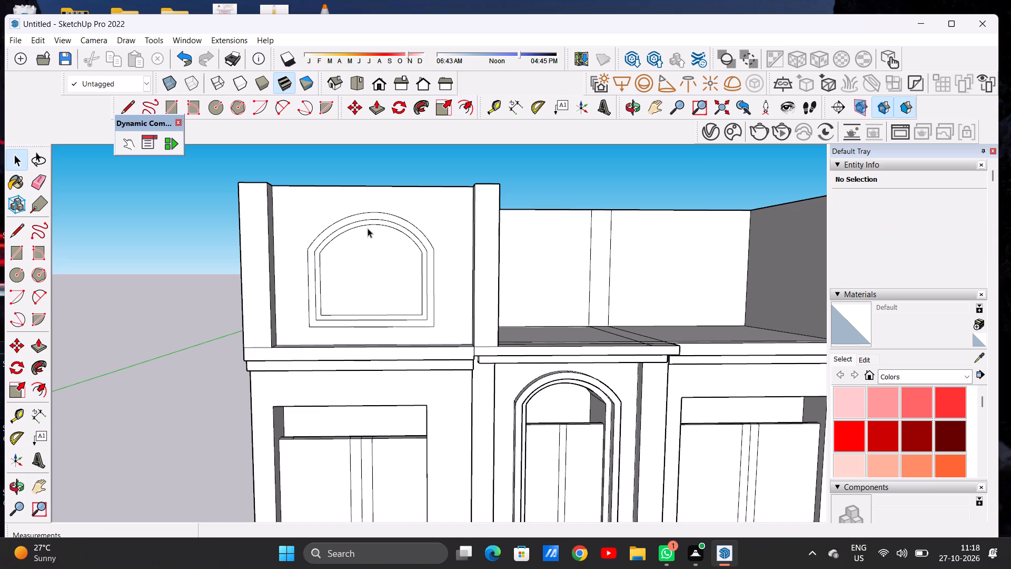
# Push the innermost arched face into the wall by about 10 9/16".
pyautogui.scroll(-4, 351, 258)
pyautogui.scroll(5, 353, 258)
pyautogui.press('p')
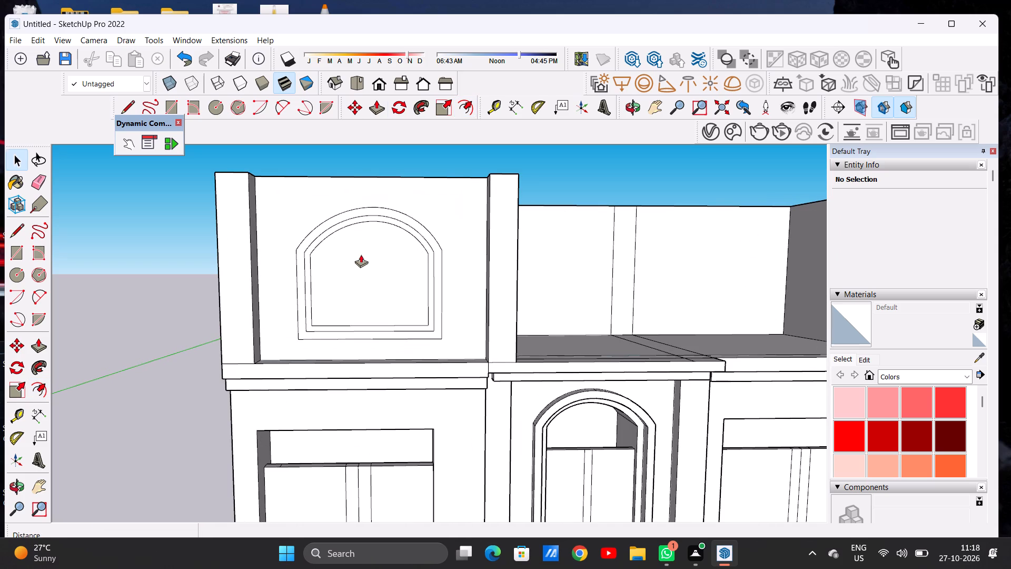
pyautogui.moveTo(365, 280); pyautogui.dragTo(362, 375, button='middle')
pyautogui.scroll(6, 366, 308)
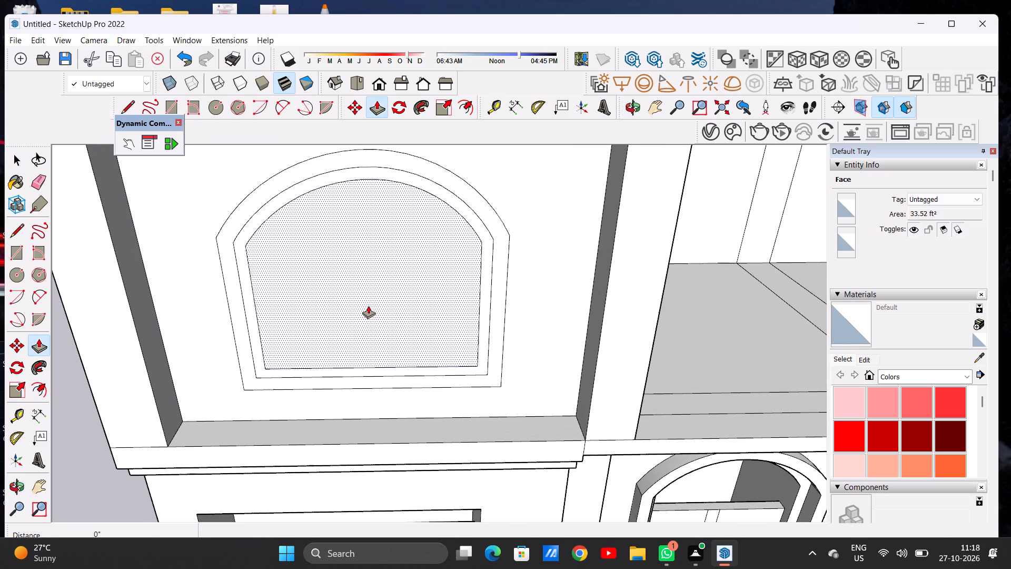
pyautogui.click(368, 306)
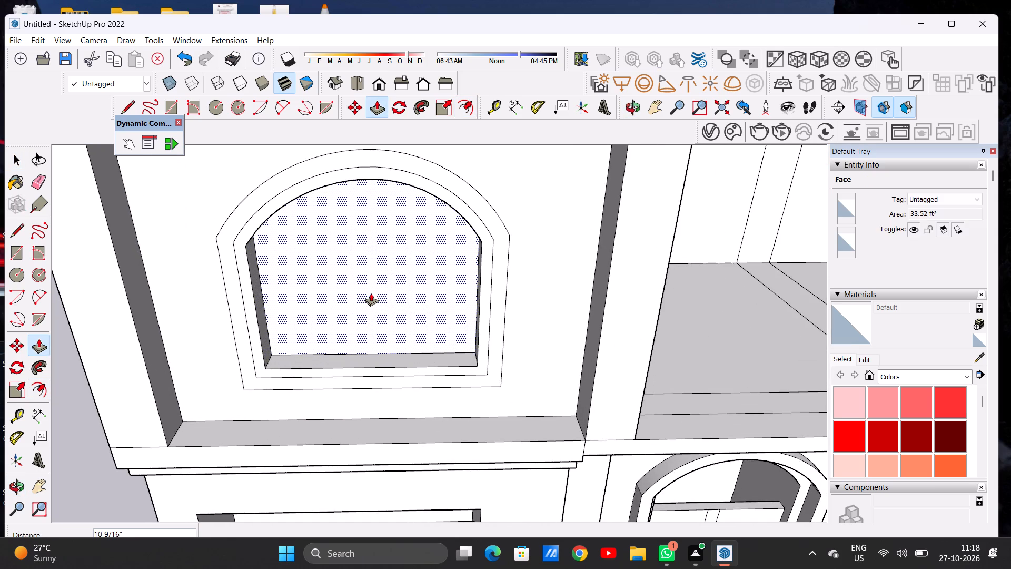
pyautogui.click(371, 293)
pyautogui.press('space')
pyautogui.scroll(-4, 385, 262)
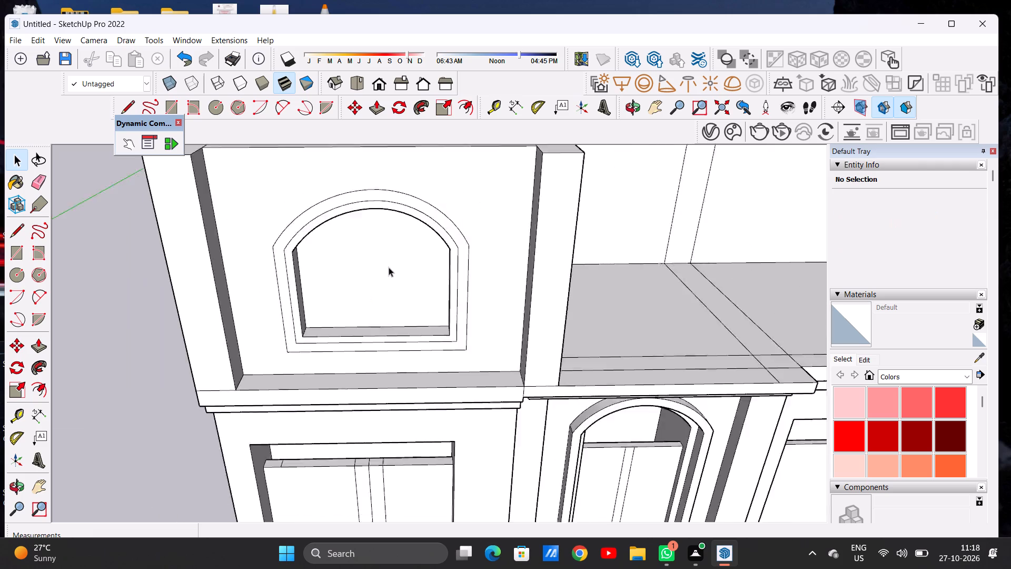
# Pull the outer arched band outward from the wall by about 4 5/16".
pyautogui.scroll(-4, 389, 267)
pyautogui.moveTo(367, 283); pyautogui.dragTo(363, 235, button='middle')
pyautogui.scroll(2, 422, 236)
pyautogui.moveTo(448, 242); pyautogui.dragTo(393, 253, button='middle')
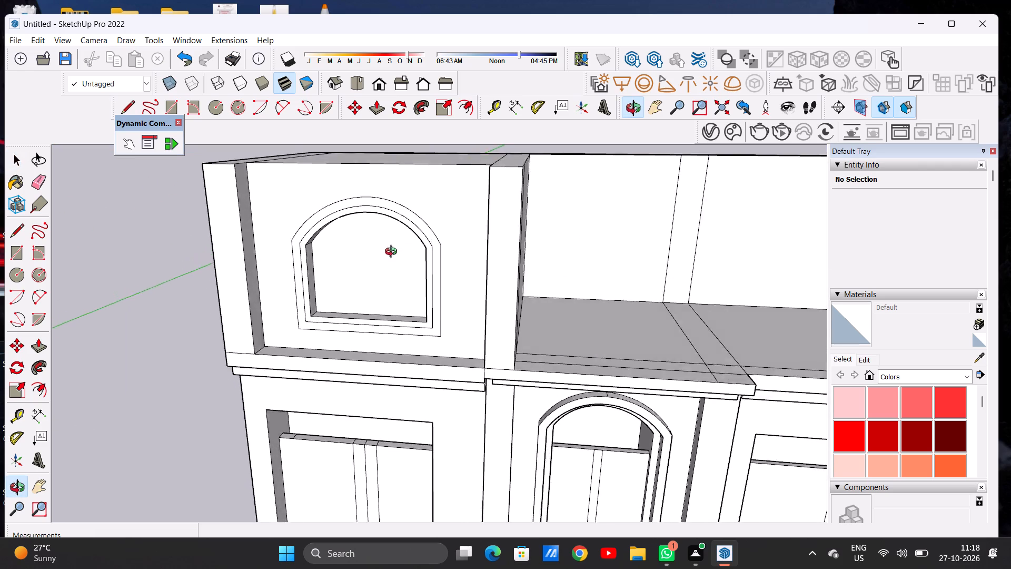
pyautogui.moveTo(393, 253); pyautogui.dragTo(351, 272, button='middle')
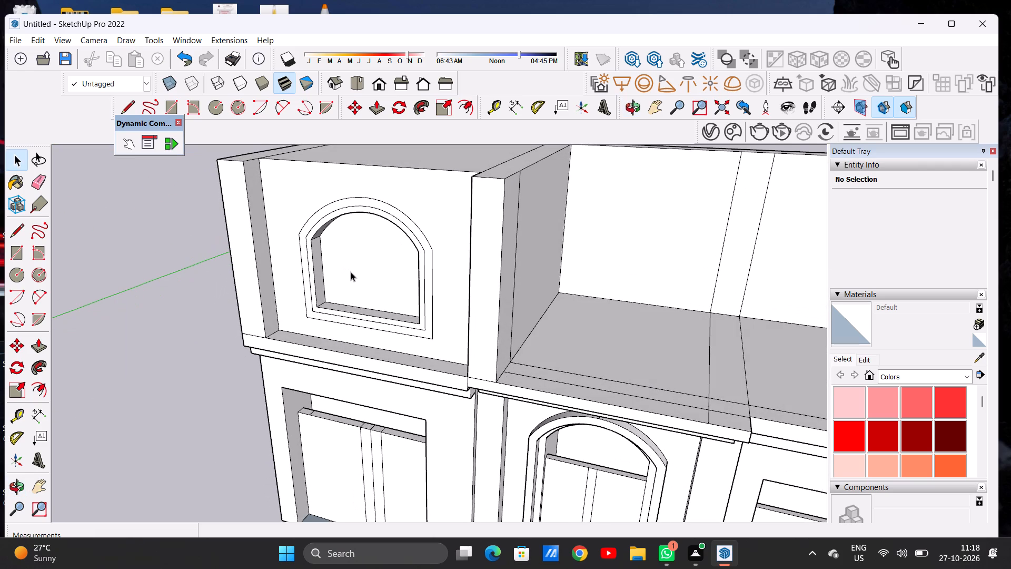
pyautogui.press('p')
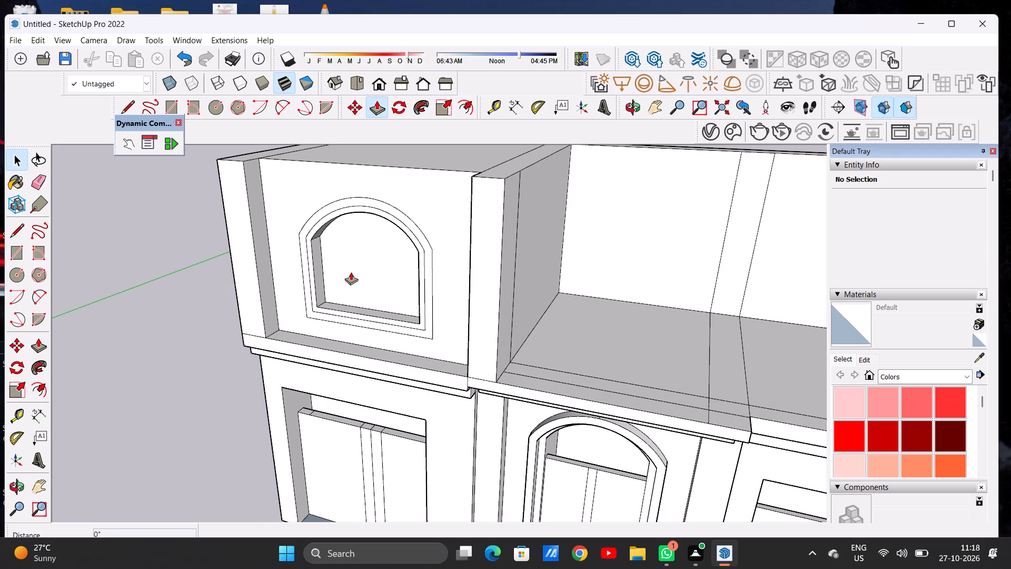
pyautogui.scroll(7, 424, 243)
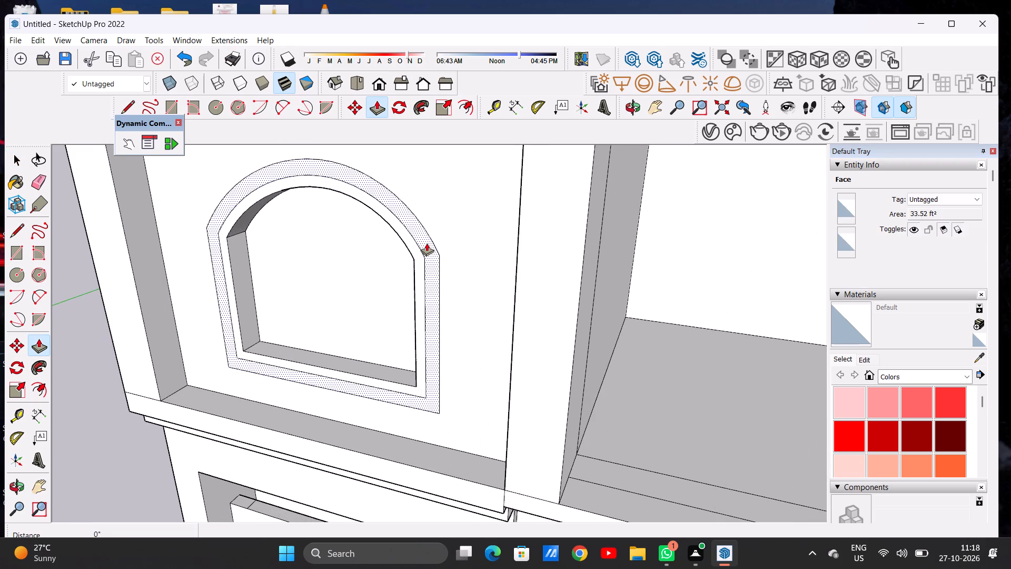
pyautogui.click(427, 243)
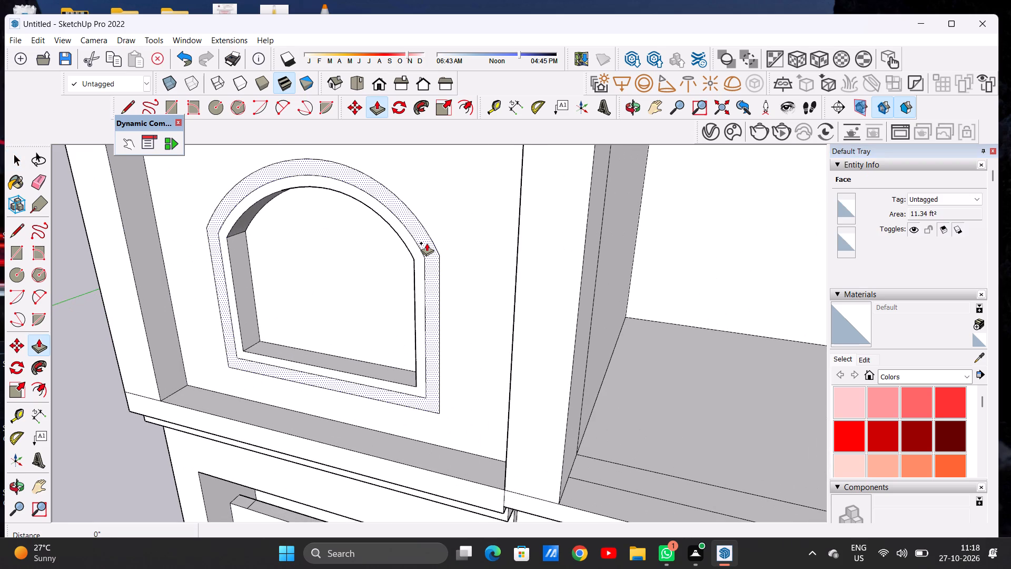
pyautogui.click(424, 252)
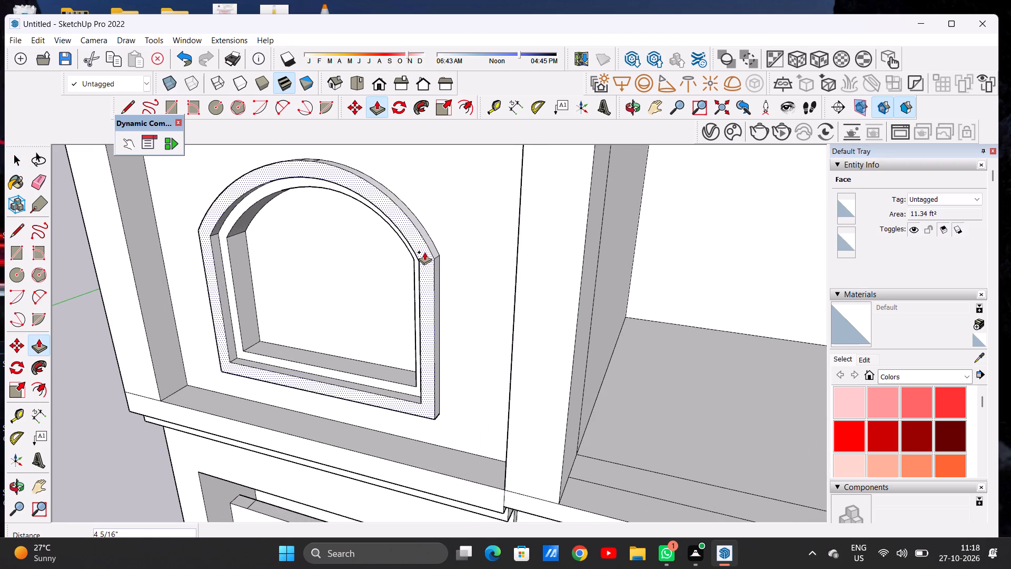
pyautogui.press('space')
# Examine the arched opening and its raised outer frame from the front and up close at the crown.
pyautogui.scroll(-5, 443, 215)
pyautogui.moveTo(341, 255); pyautogui.dragTo(428, 193, button='middle')
pyautogui.scroll(-6, 418, 239)
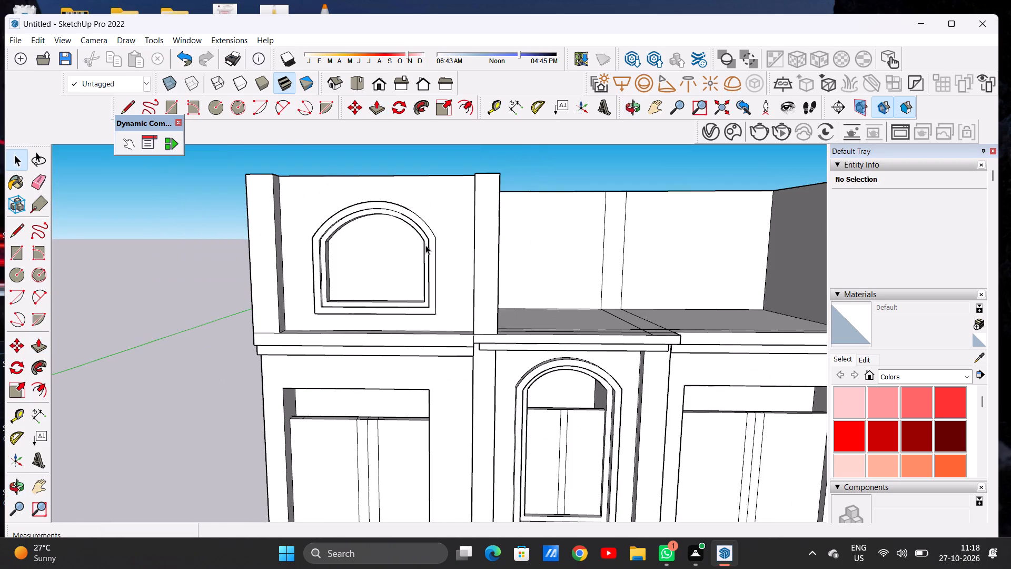
pyautogui.moveTo(381, 254); pyautogui.dragTo(379, 250, button='middle')
pyautogui.scroll(5, 379, 250)
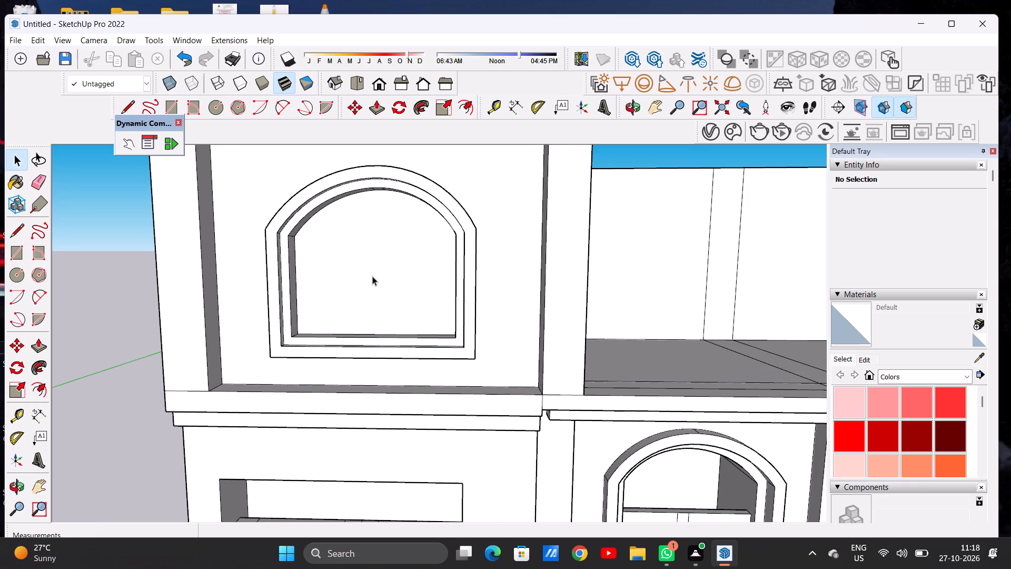
pyautogui.scroll(-5, 389, 271)
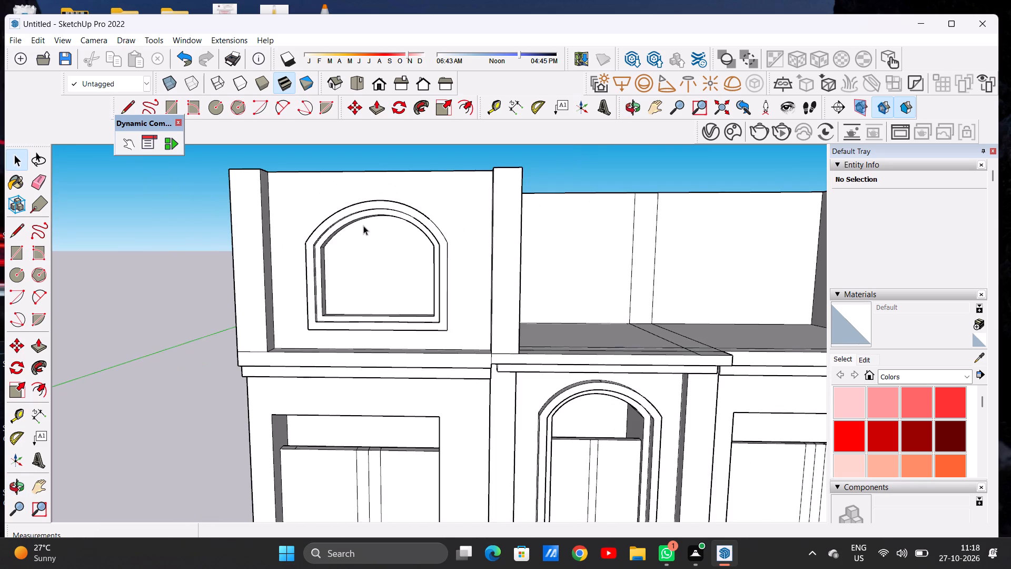
pyautogui.scroll(-1, 368, 208)
pyautogui.scroll(6, 368, 208)
pyautogui.moveTo(386, 219); pyautogui.dragTo(401, 228, button='middle')
pyautogui.scroll(5, 393, 207)
pyautogui.moveTo(380, 213); pyautogui.dragTo(388, 214, button='middle')
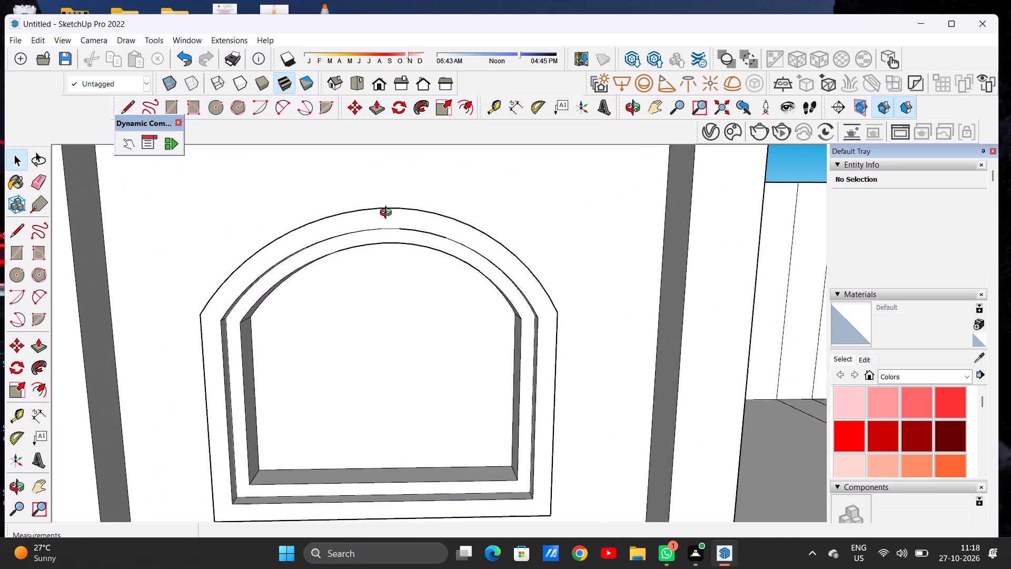
pyautogui.moveTo(388, 214); pyautogui.dragTo(394, 260, button='middle')
pyautogui.moveTo(393, 256); pyautogui.dragTo(391, 218, button='middle')
pyautogui.middleClick(391, 210)
pyautogui.middleClick(391, 209)
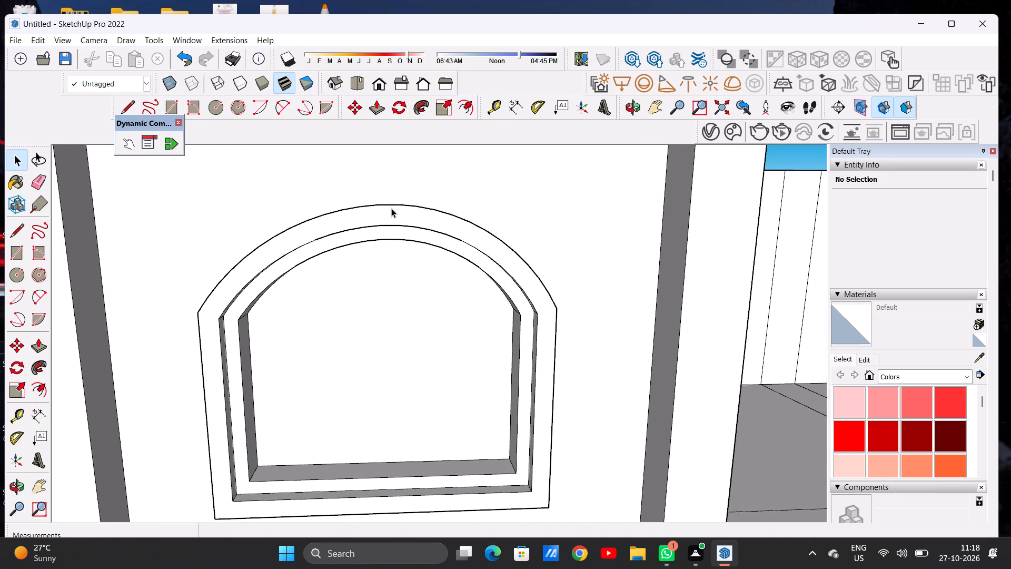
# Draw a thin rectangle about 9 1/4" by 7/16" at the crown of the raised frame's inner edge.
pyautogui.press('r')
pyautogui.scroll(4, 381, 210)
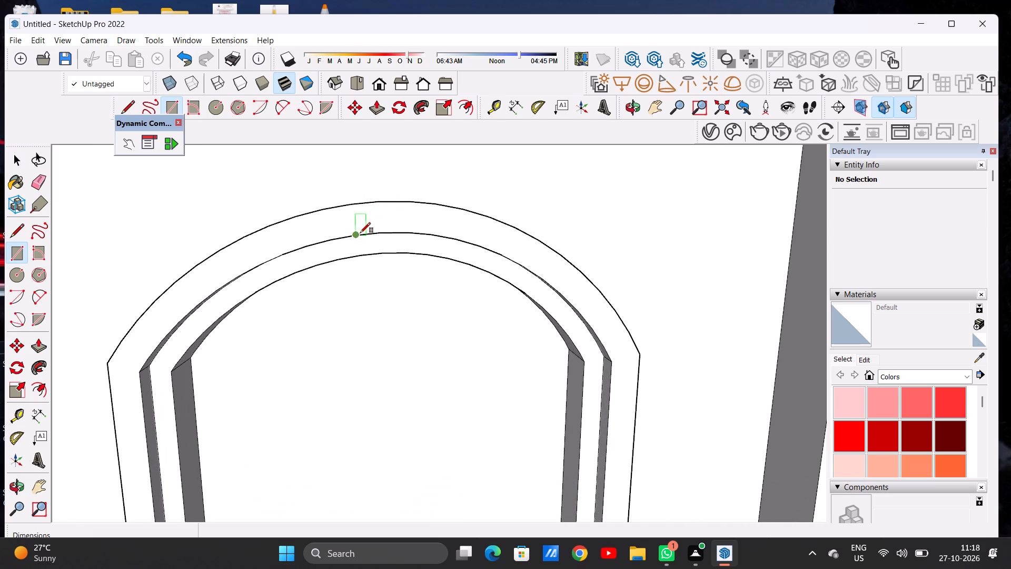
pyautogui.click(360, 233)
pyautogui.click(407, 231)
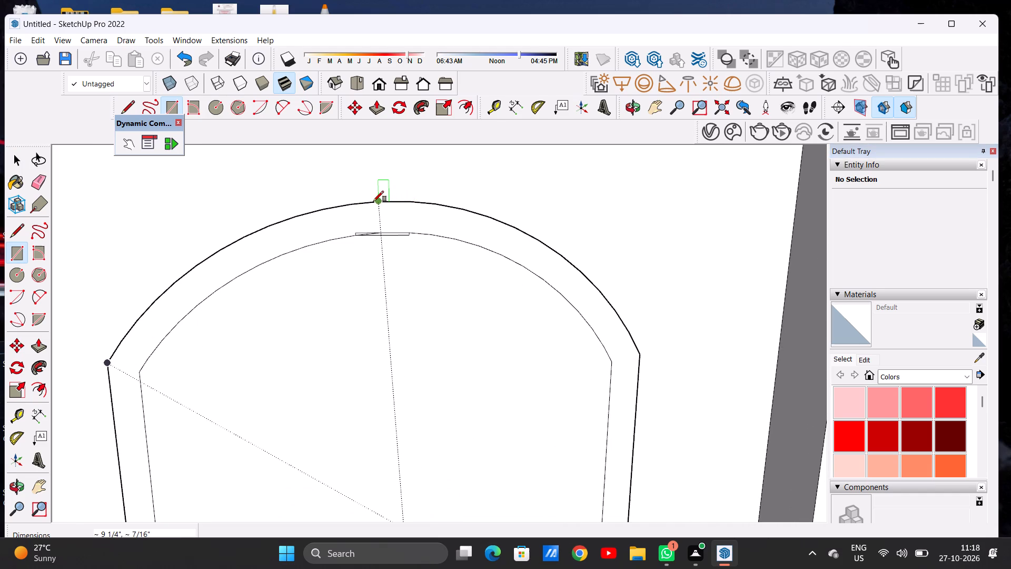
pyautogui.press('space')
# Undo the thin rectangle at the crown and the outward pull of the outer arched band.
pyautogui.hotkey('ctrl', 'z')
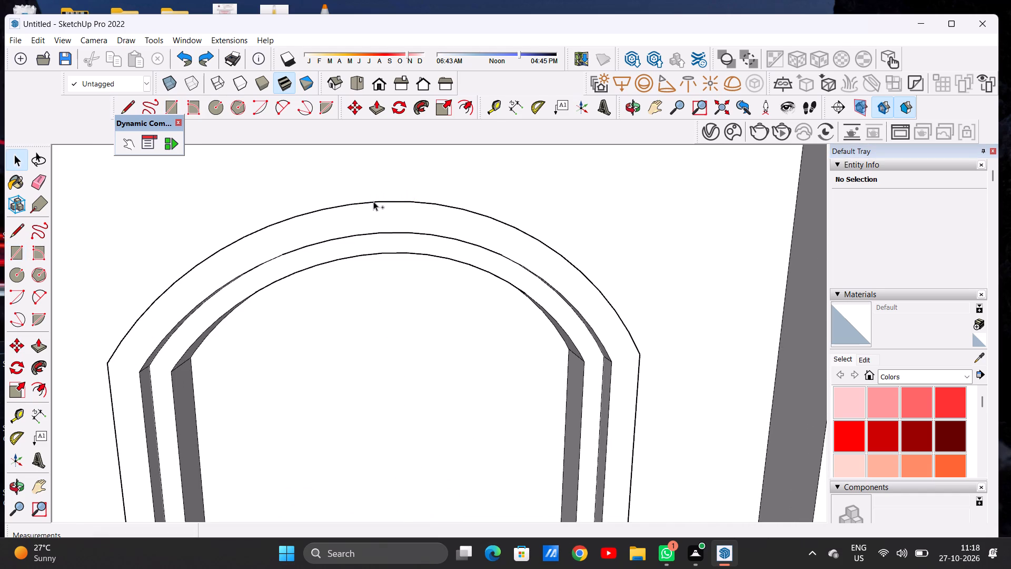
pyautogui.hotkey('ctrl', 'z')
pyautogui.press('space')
# Draw two short lines about 5 1/4" long across the outer arched band at the crown to mark off a keystone face.
pyautogui.scroll(-7, 408, 223)
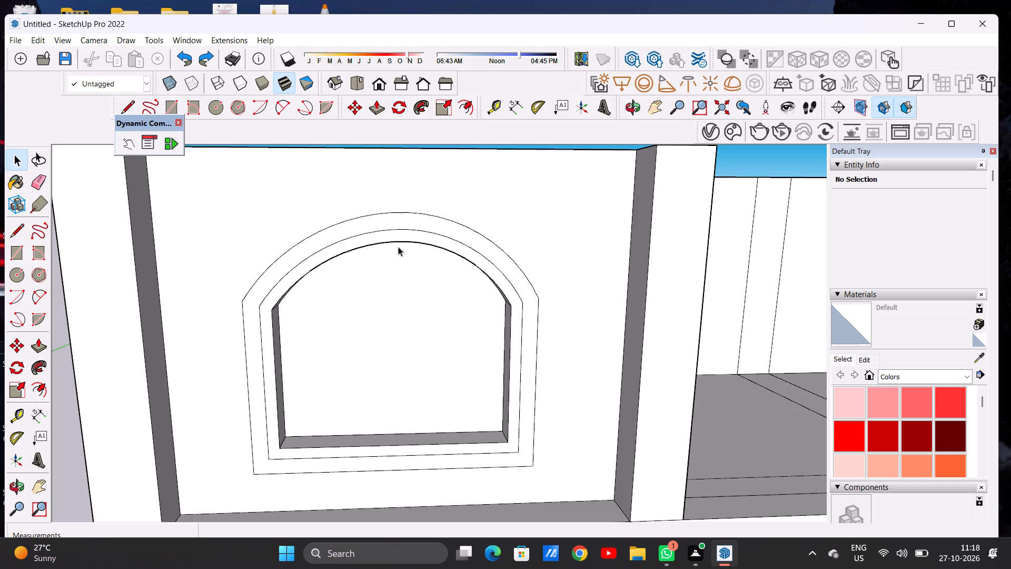
pyautogui.moveTo(397, 245); pyautogui.dragTo(397, 234, button='middle')
pyautogui.scroll(3, 397, 233)
pyautogui.scroll(-1, 397, 232)
pyautogui.scroll(2, 397, 232)
pyautogui.moveTo(392, 223); pyautogui.dragTo(392, 240, button='middle')
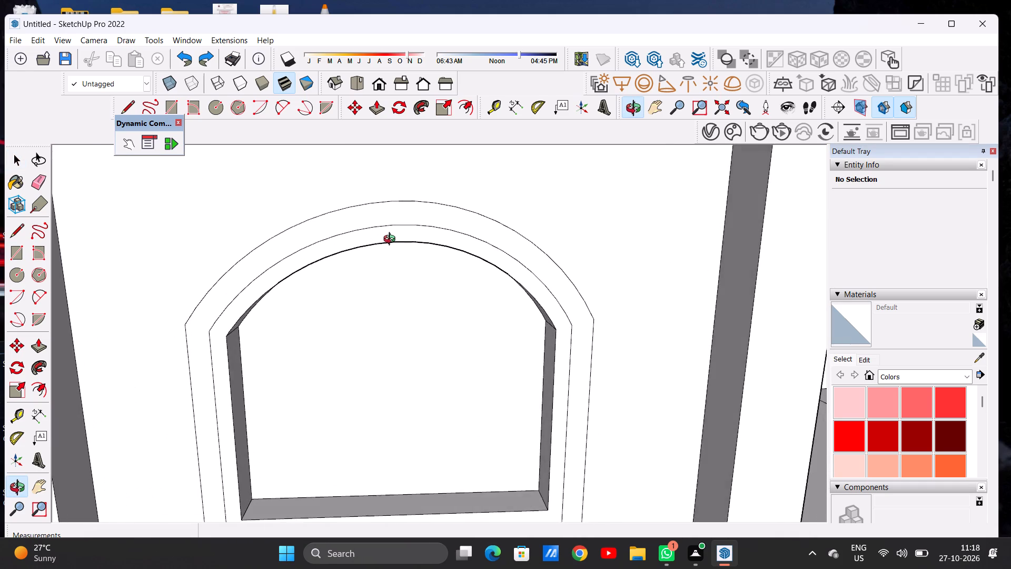
pyautogui.moveTo(392, 240); pyautogui.dragTo(369, 239, button='middle')
pyautogui.middleClick(369, 239)
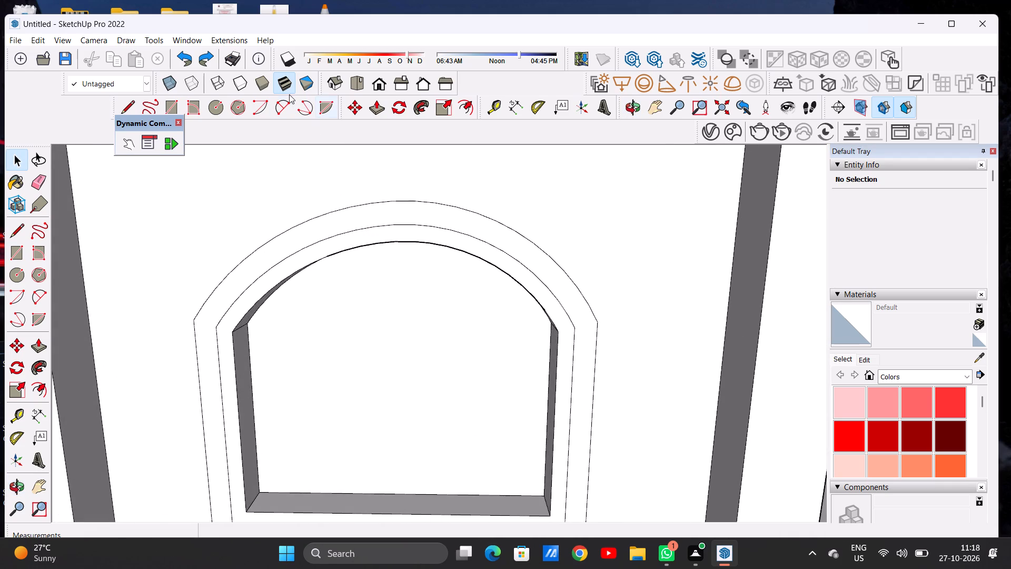
pyautogui.press('l')
pyautogui.scroll(4, 363, 241)
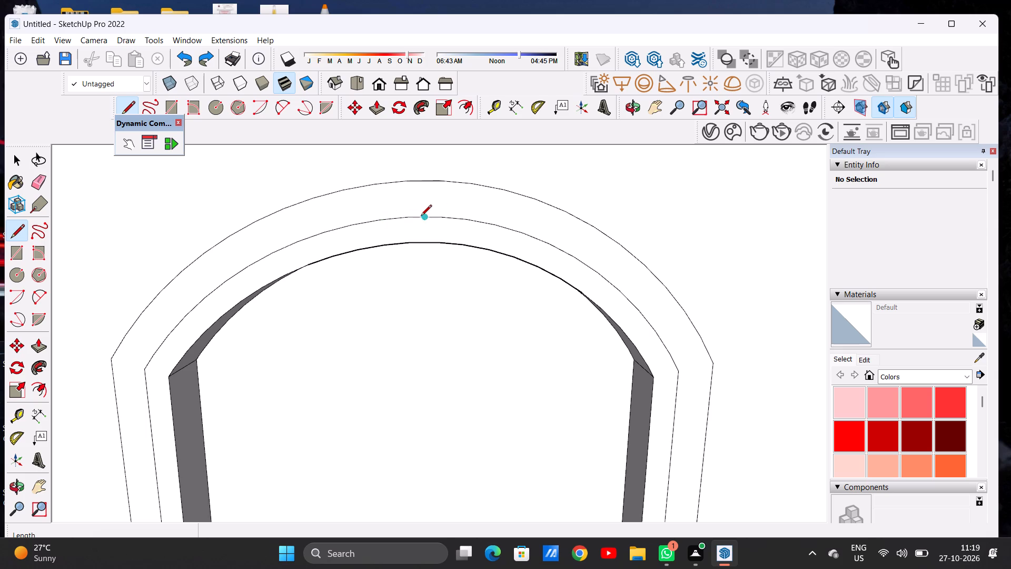
pyautogui.scroll(-5, 438, 218)
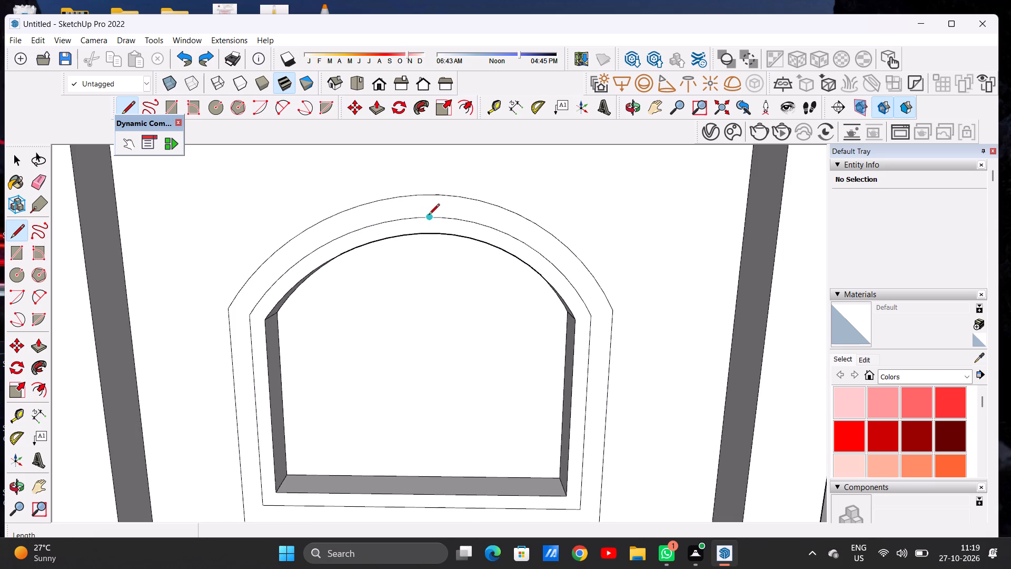
pyautogui.click(423, 216)
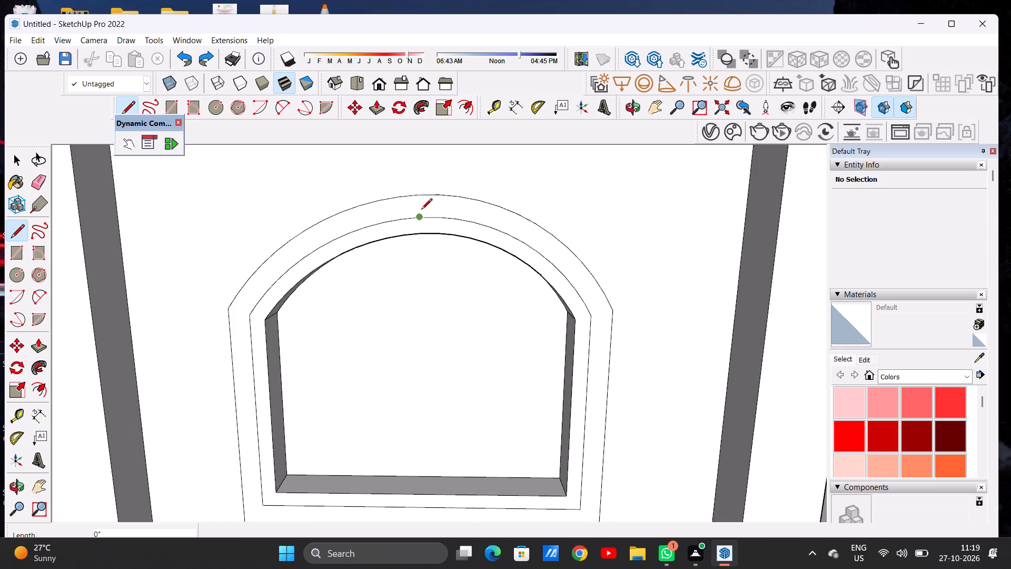
pyautogui.click(418, 198)
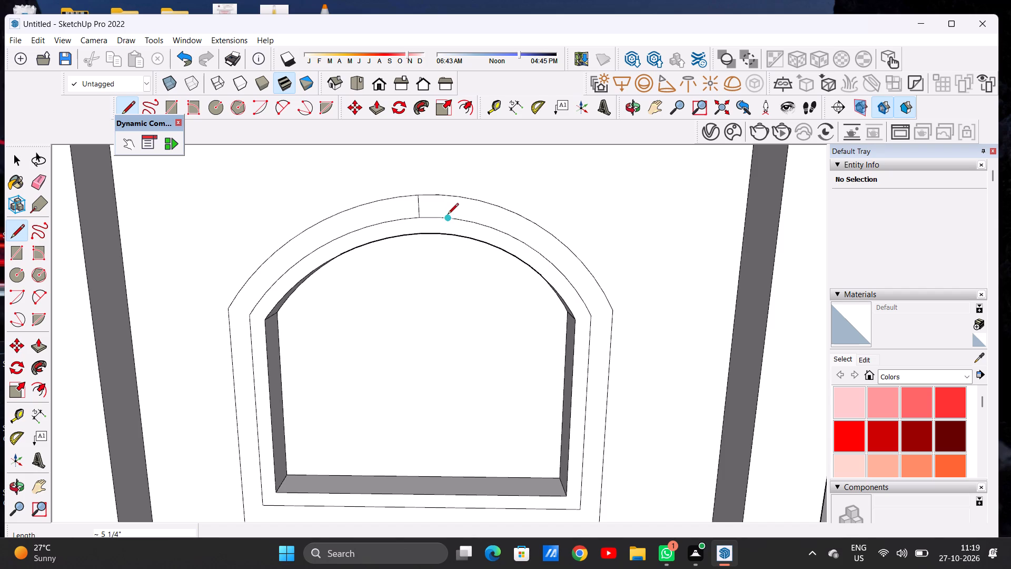
pyautogui.click(448, 215)
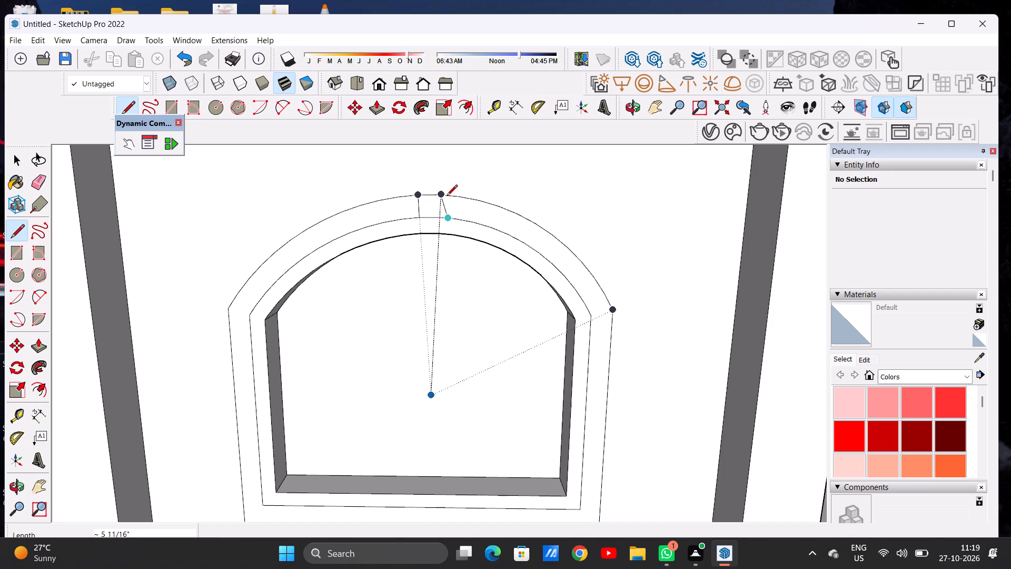
pyautogui.scroll(5, 448, 199)
pyautogui.click(448, 195)
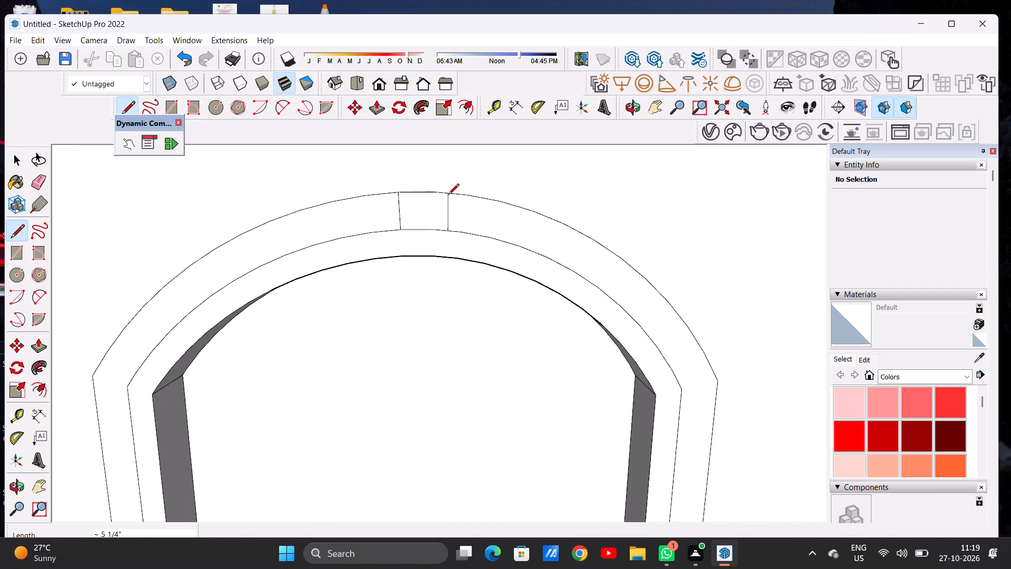
pyautogui.press('space')
# Pull the keystone face at the arch's crown outward from the wall by about 4".
pyautogui.scroll(-9, 400, 219)
pyautogui.moveTo(441, 212); pyautogui.dragTo(343, 226, button='middle')
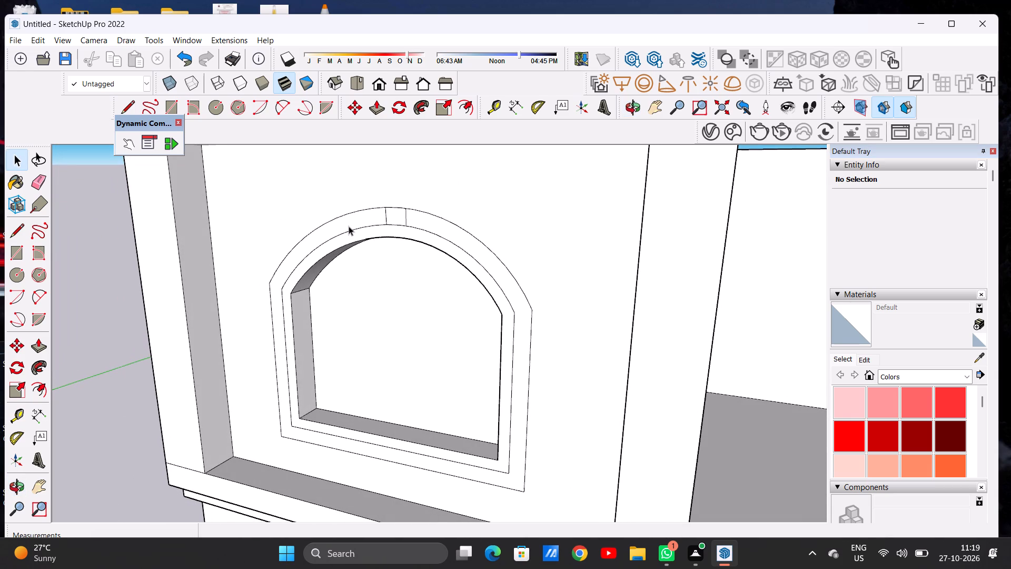
pyautogui.press('p')
pyautogui.scroll(4, 392, 211)
pyautogui.scroll(-1, 393, 211)
pyautogui.scroll(1, 393, 211)
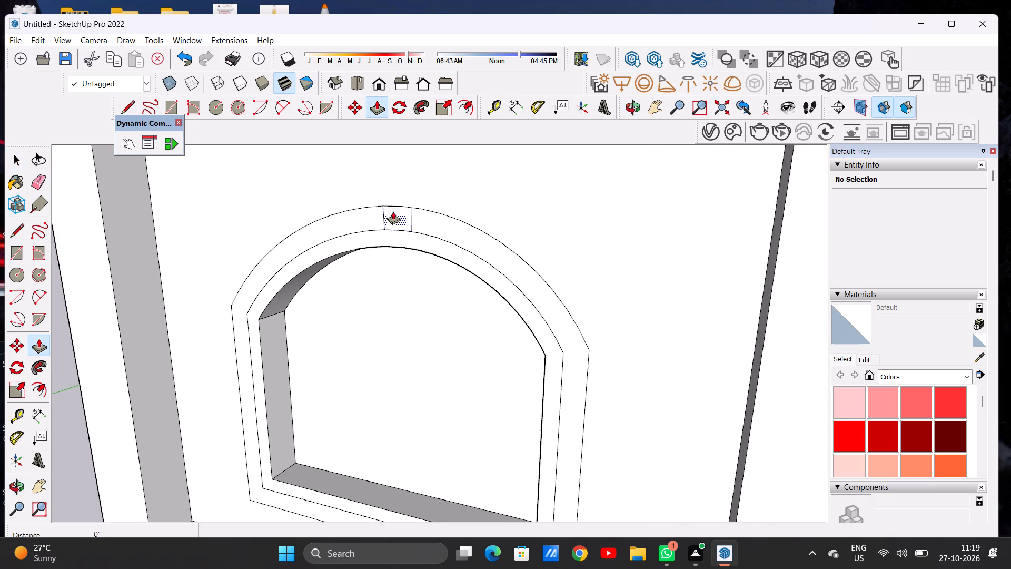
pyautogui.click(393, 211)
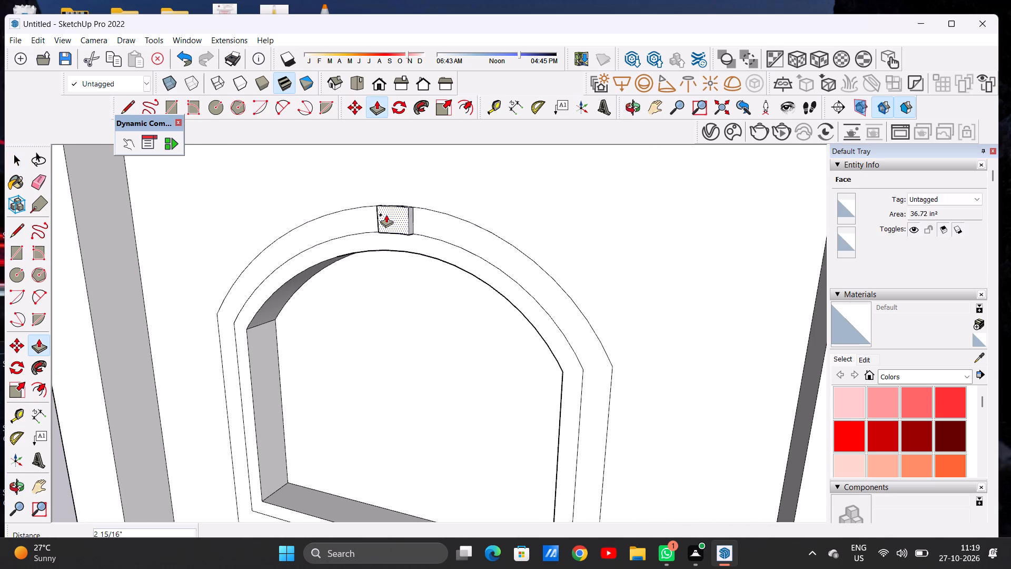
pyautogui.click(384, 218)
# Pull the rest of the outer arched band outward from the wall by about 3 5/16".
pyautogui.scroll(-2, 417, 198)
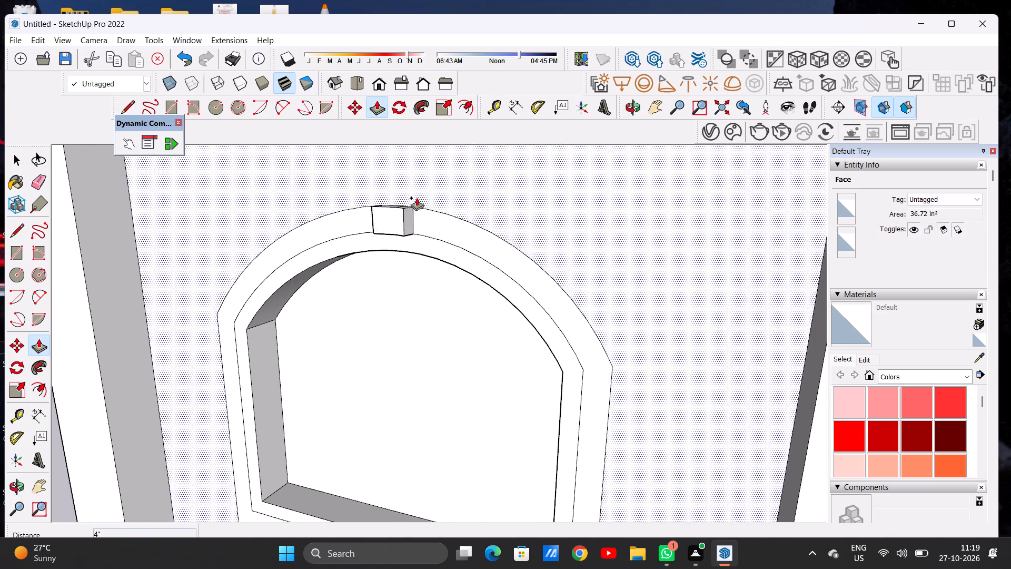
pyautogui.scroll(-3, 417, 198)
pyautogui.click(520, 278)
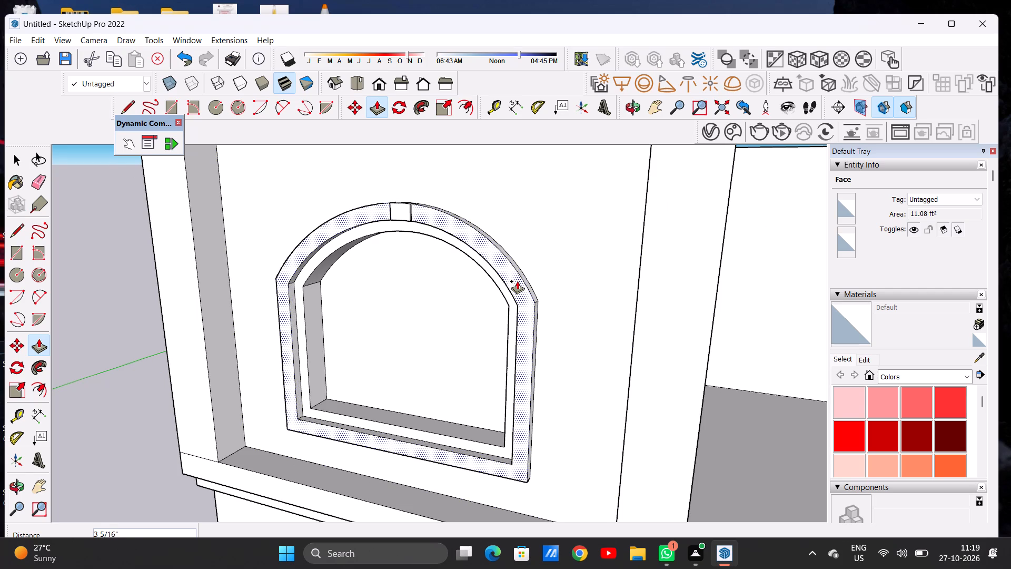
pyautogui.click(517, 281)
pyautogui.press('space')
# Pull the keystone's front face a further 2 1/2" or so outward, beyond the raised arched frame.
pyautogui.scroll(-5, 507, 270)
pyautogui.moveTo(448, 271); pyautogui.dragTo(532, 250, button='middle')
pyautogui.scroll(4, 439, 226)
pyautogui.scroll(-1, 439, 226)
pyautogui.scroll(3, 439, 226)
pyautogui.moveTo(484, 245); pyautogui.dragTo(418, 256, button='middle')
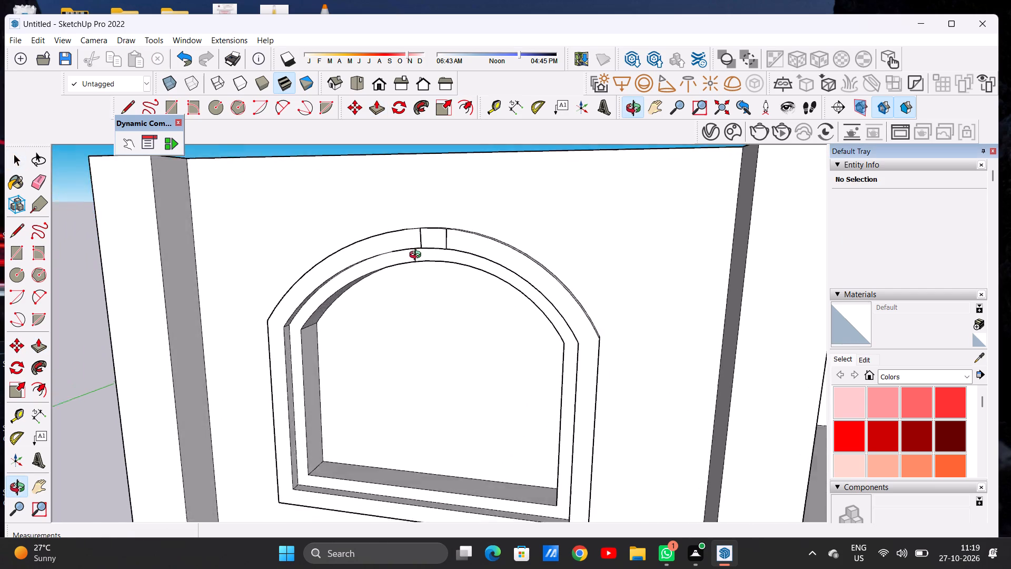
pyautogui.moveTo(418, 256); pyautogui.dragTo(351, 332, button='middle')
pyautogui.scroll(7, 425, 249)
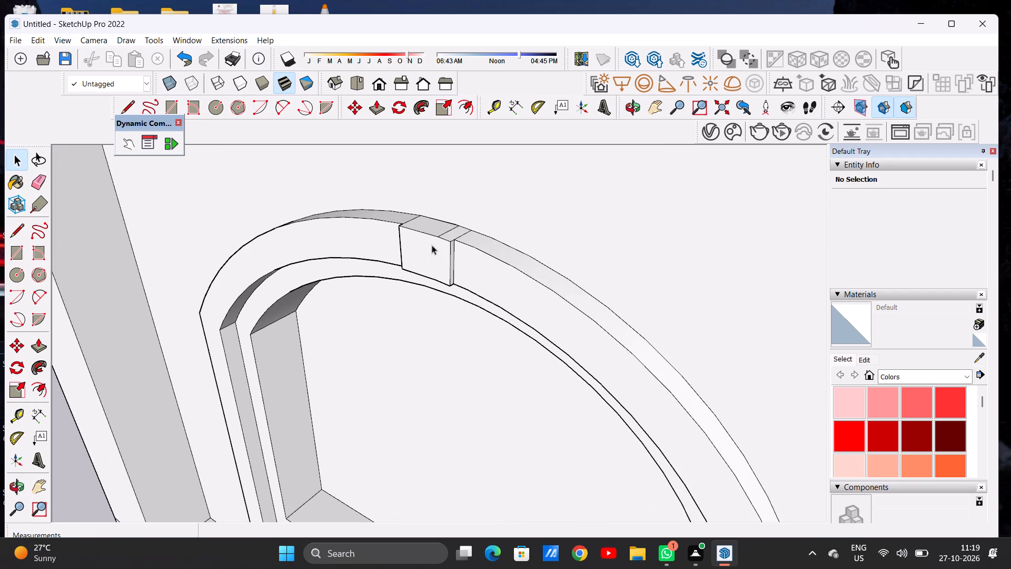
pyautogui.scroll(1, 432, 245)
pyautogui.press('p')
pyautogui.click(434, 251)
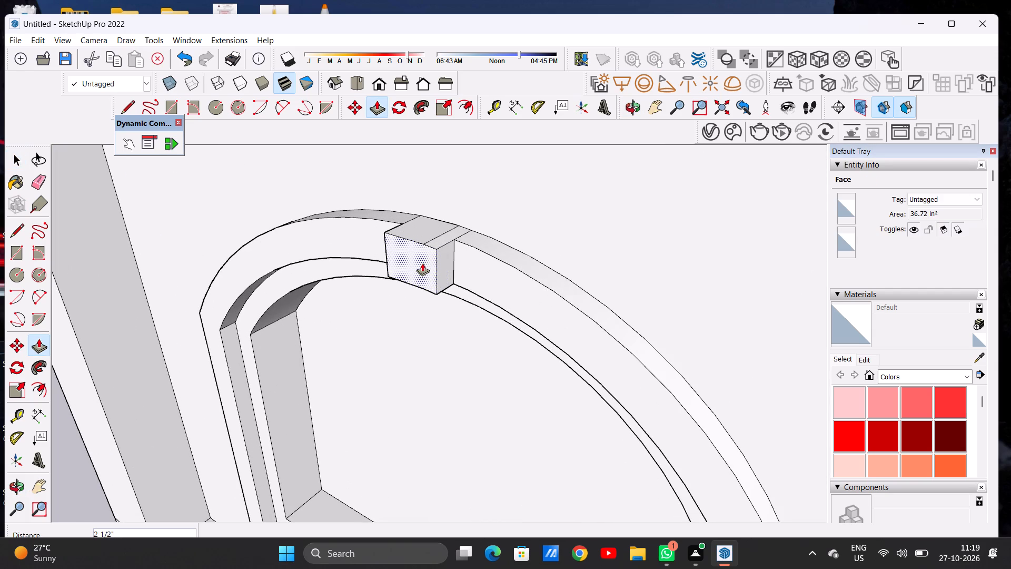
pyautogui.click(422, 263)
pyautogui.press('space')
# Examine the projecting keystone and raised arched frame from the front.
pyautogui.scroll(-8, 431, 220)
pyautogui.moveTo(405, 264); pyautogui.dragTo(503, 210, button='middle')
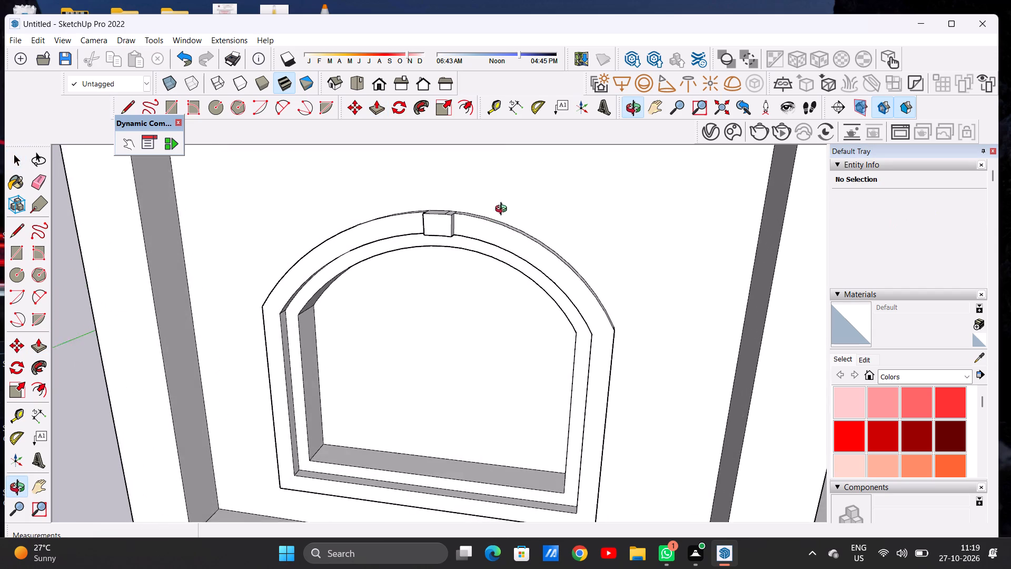
pyautogui.moveTo(503, 210); pyautogui.dragTo(508, 203, button='middle')
pyautogui.middleClick(510, 200)
pyautogui.scroll(-6, 392, 228)
pyautogui.moveTo(389, 270); pyautogui.dragTo(435, 232, button='middle')
pyautogui.scroll(-5, 432, 252)
pyautogui.scroll(7, 438, 285)
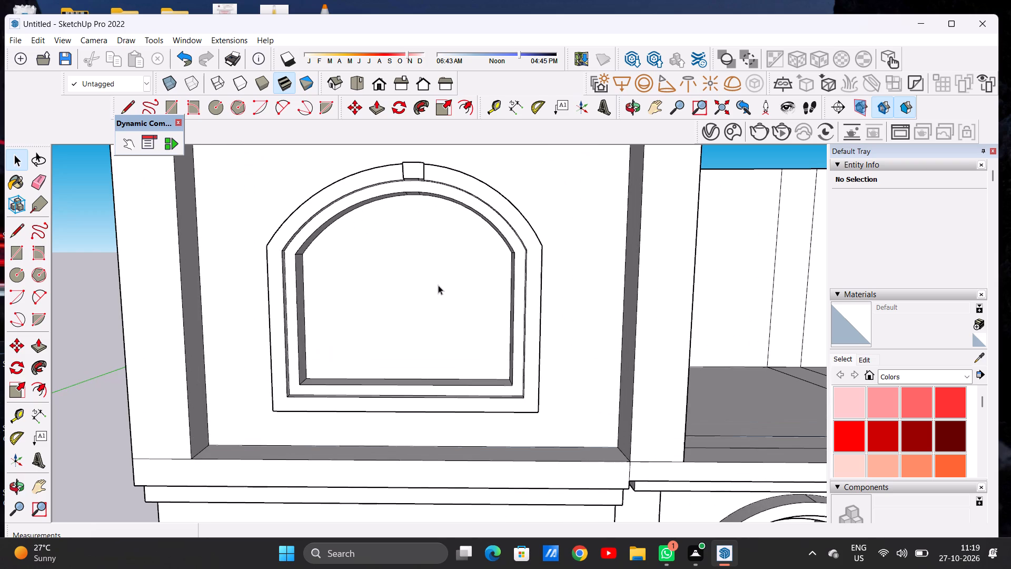
# Pull the keystone's right side face outward by about 1 5/8" to widen the block.
pyautogui.moveTo(433, 230); pyautogui.dragTo(321, 349, button='middle')
pyautogui.scroll(1, 400, 220)
pyautogui.scroll(-1, 404, 213)
pyautogui.scroll(1, 404, 213)
pyautogui.scroll(-1, 404, 213)
pyautogui.scroll(3, 404, 213)
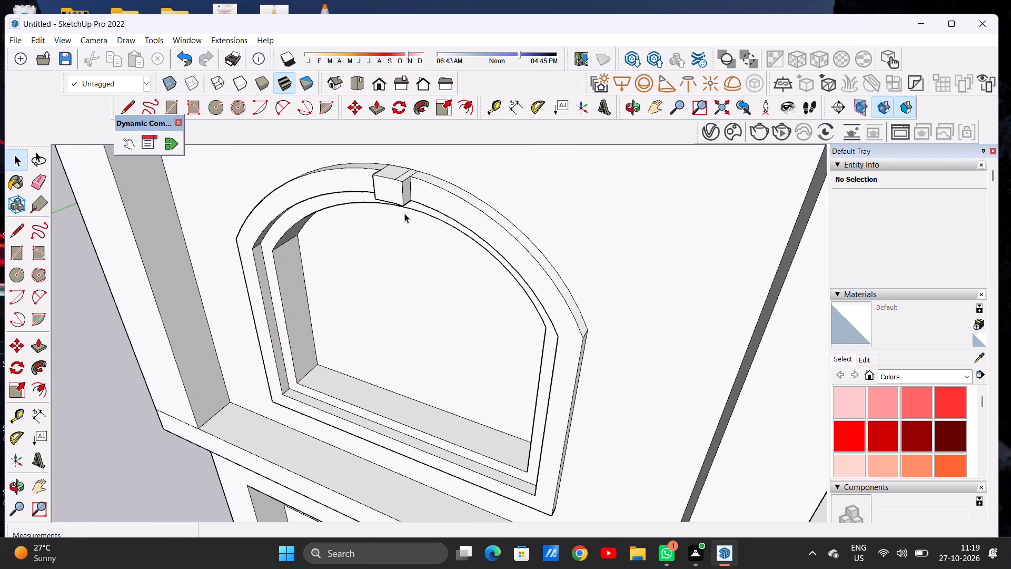
pyautogui.press('p')
pyautogui.scroll(6, 405, 180)
pyautogui.click(405, 188)
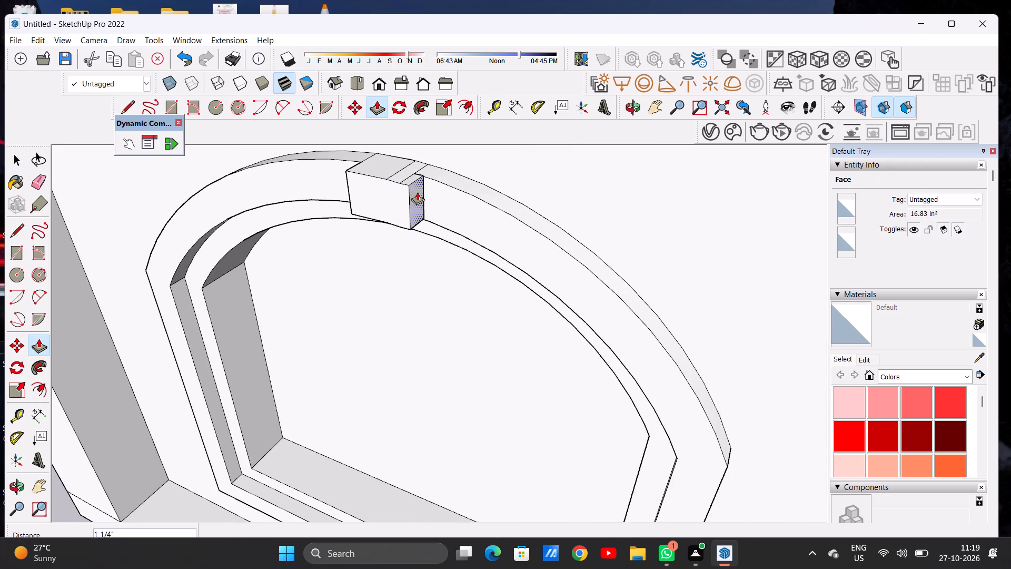
pyautogui.click(418, 192)
# Pull the keystone's left side face outward by about 1 5/8" to widen the block on that side.
pyautogui.scroll(-6, 411, 202)
pyautogui.moveTo(356, 213); pyautogui.dragTo(574, 204, button='middle')
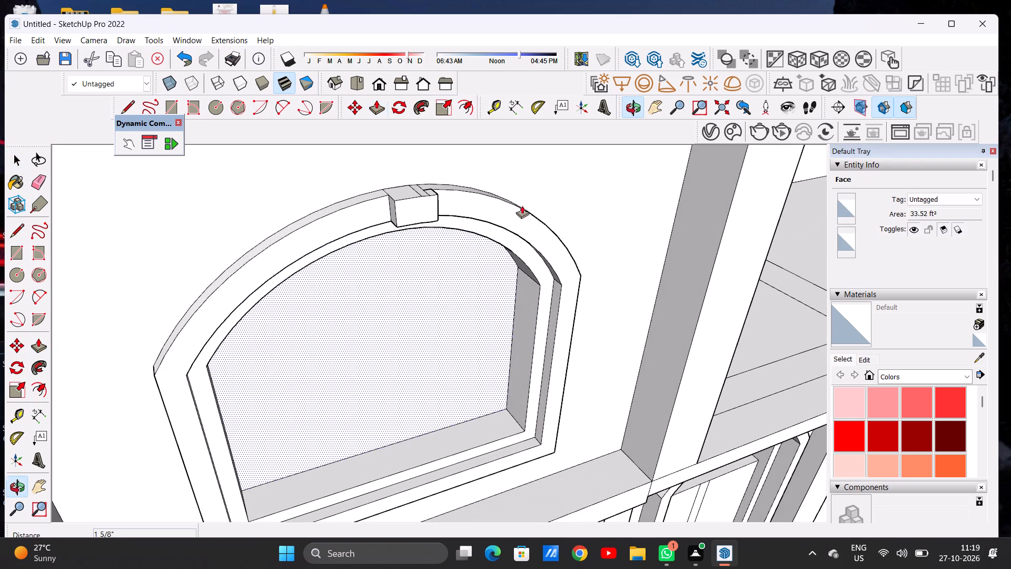
pyautogui.scroll(10, 405, 209)
pyautogui.click(387, 212)
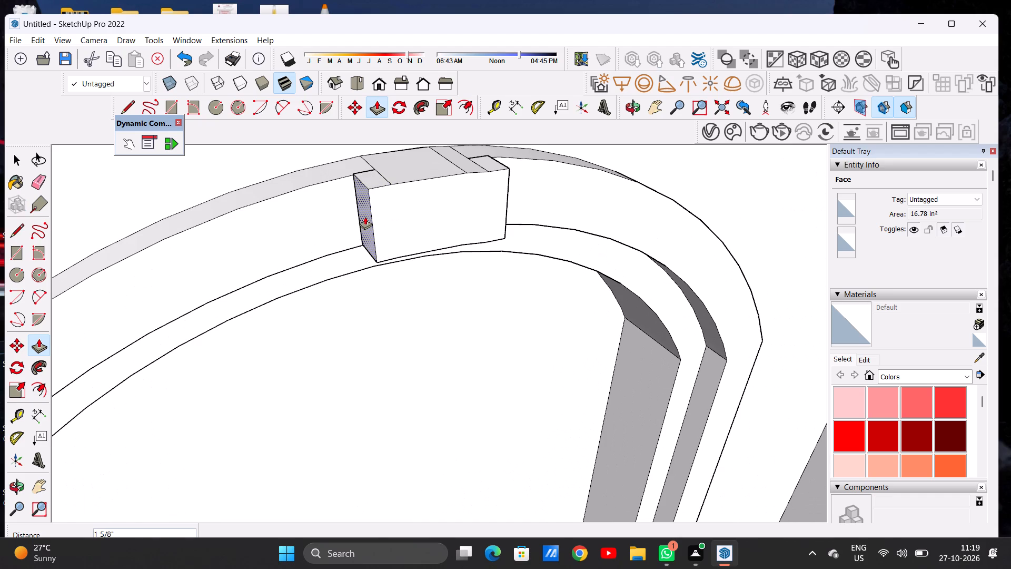
pyautogui.click(365, 217)
pyautogui.press('space')
# Examine the framed arched opening and its keystone against the whole building, including in the standard Front view.
pyautogui.scroll(-20, 378, 232)
pyautogui.scroll(-1, 378, 232)
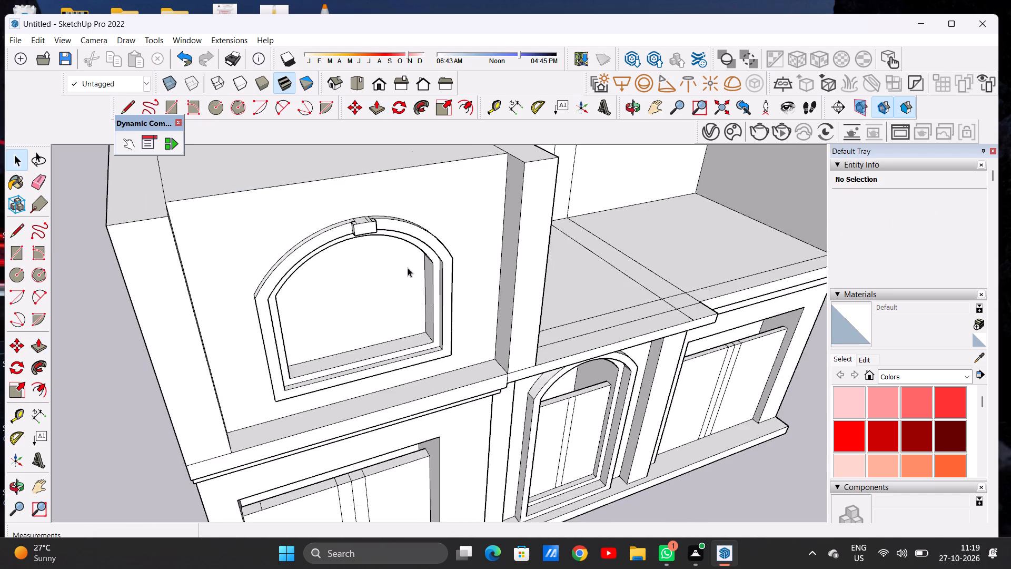
pyautogui.moveTo(403, 266); pyautogui.dragTo(349, 207, button='middle')
pyautogui.scroll(-5, 390, 227)
pyautogui.scroll(7, 359, 223)
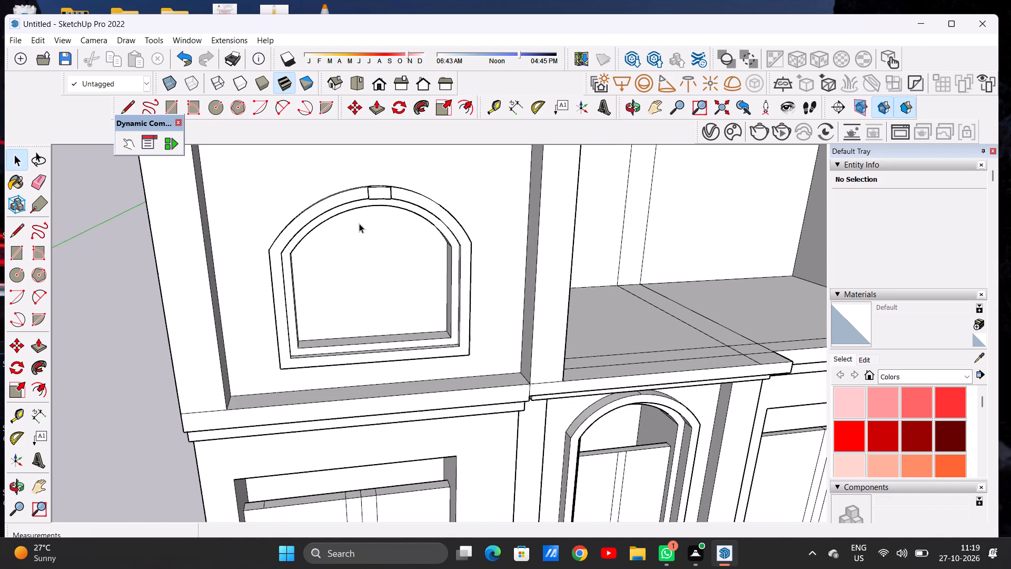
pyautogui.scroll(-6, 371, 236)
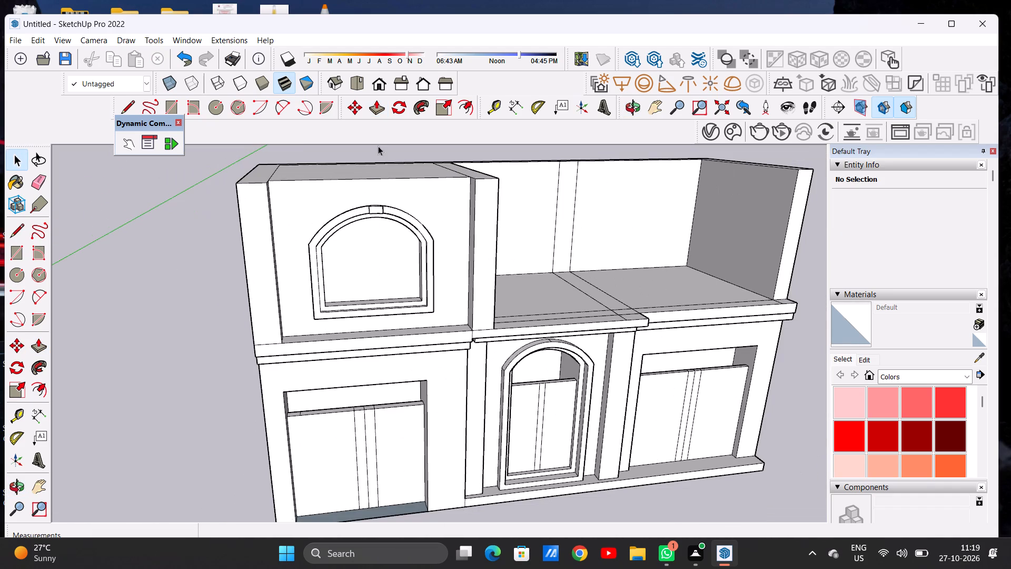
pyautogui.click(371, 85)
pyautogui.scroll(-5, 389, 313)
pyautogui.scroll(6, 303, 233)
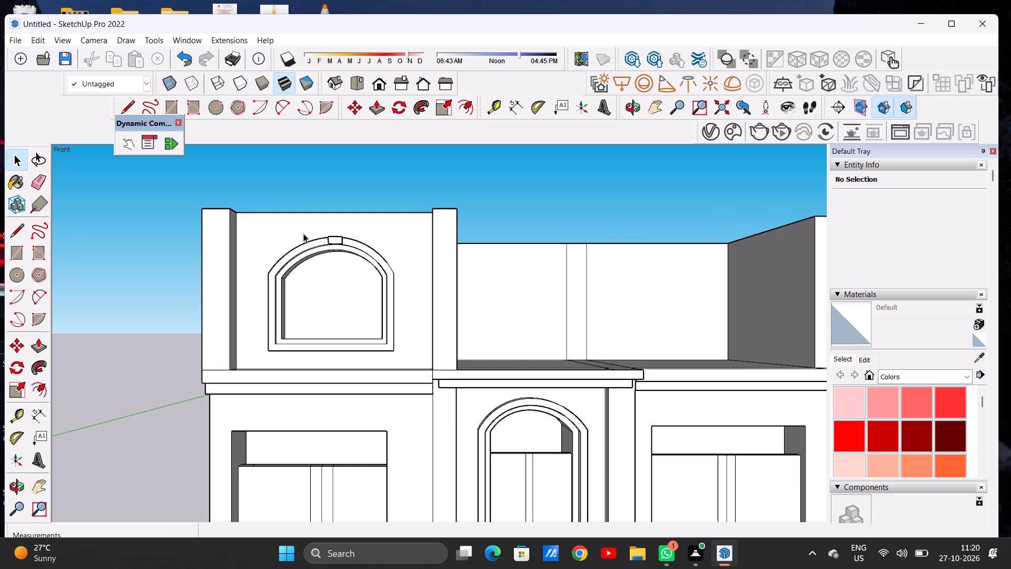
pyautogui.moveTo(323, 264); pyautogui.dragTo(339, 300, button='middle')
pyautogui.scroll(7, 323, 293)
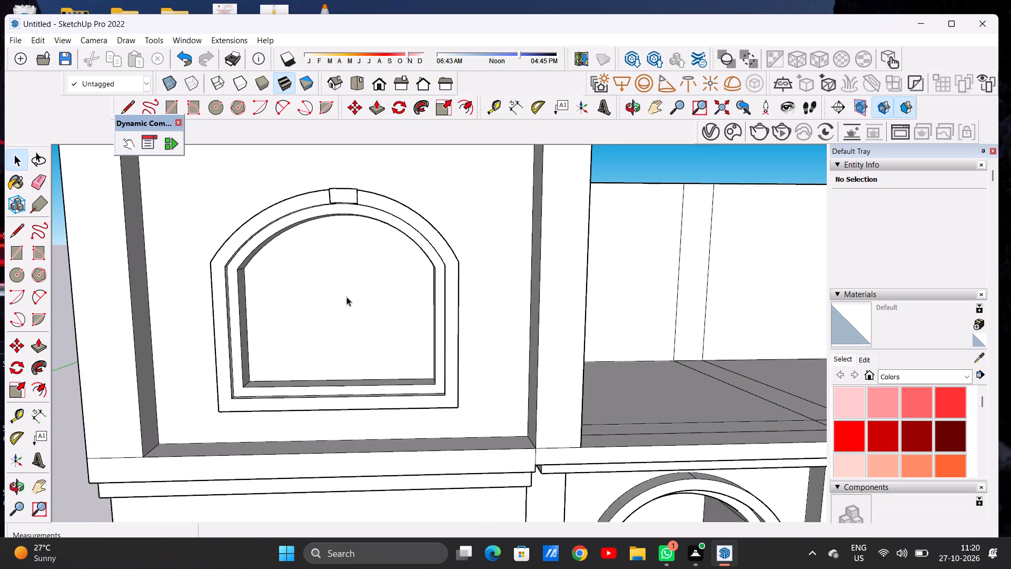
pyautogui.moveTo(350, 288); pyautogui.dragTo(353, 280, button='middle')
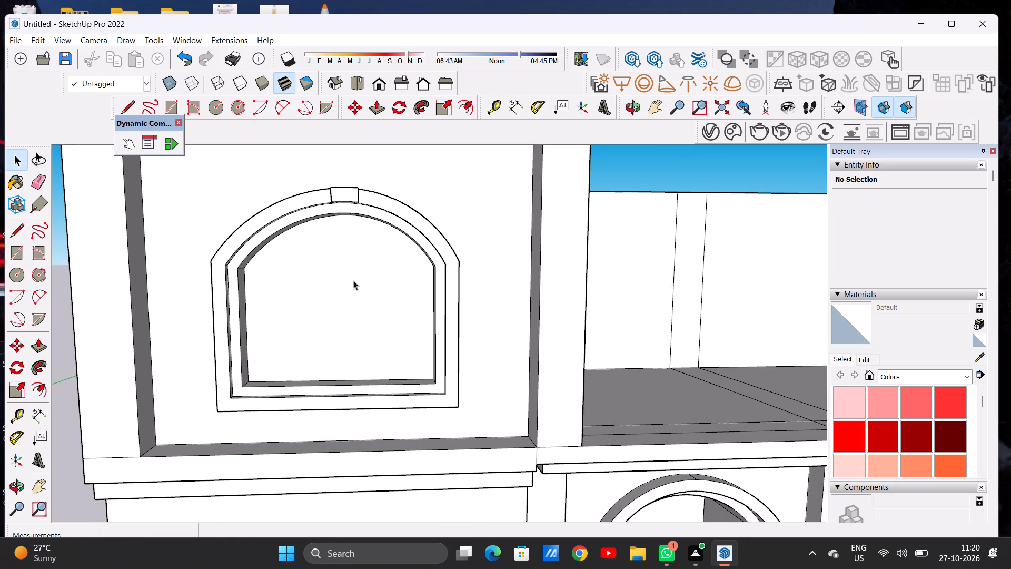
pyautogui.scroll(1, 353, 280)
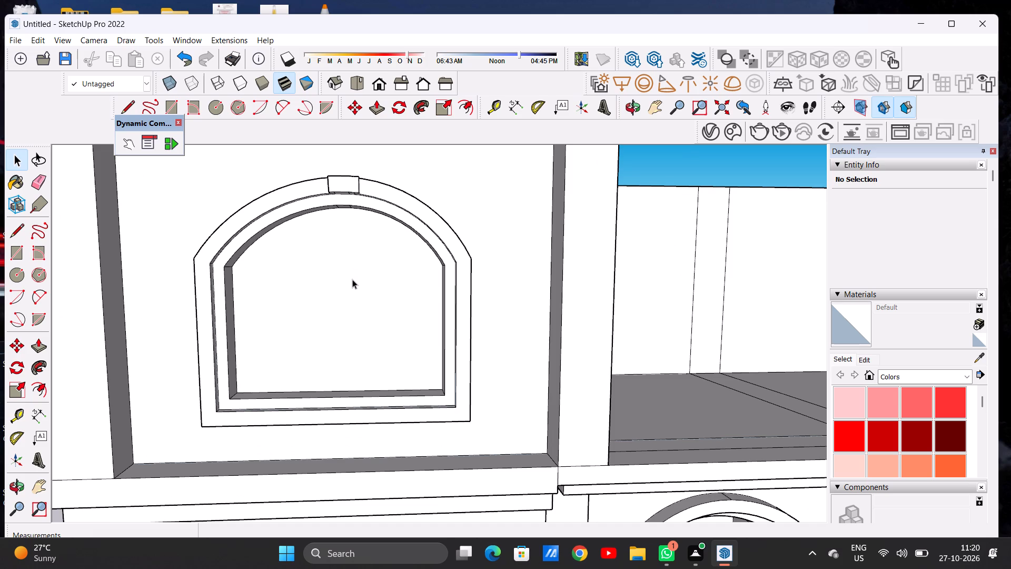
# Draw a vertical line on the recessed arched panel from the crown segment's left endpoint down to the sill, splitting it into two halves.
pyautogui.press('l')
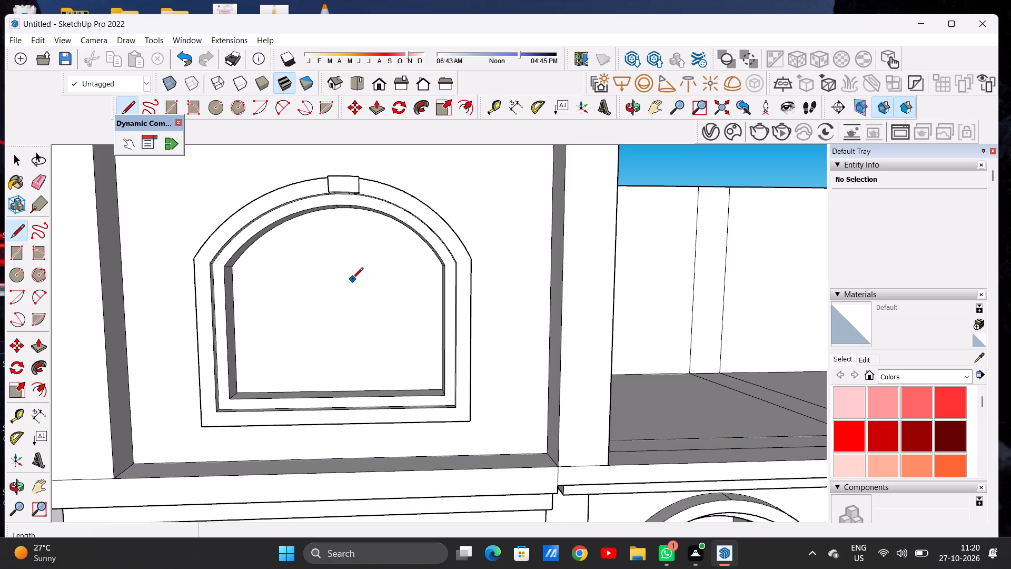
pyautogui.scroll(4, 324, 240)
pyautogui.moveTo(340, 256); pyautogui.dragTo(359, 211, button='middle')
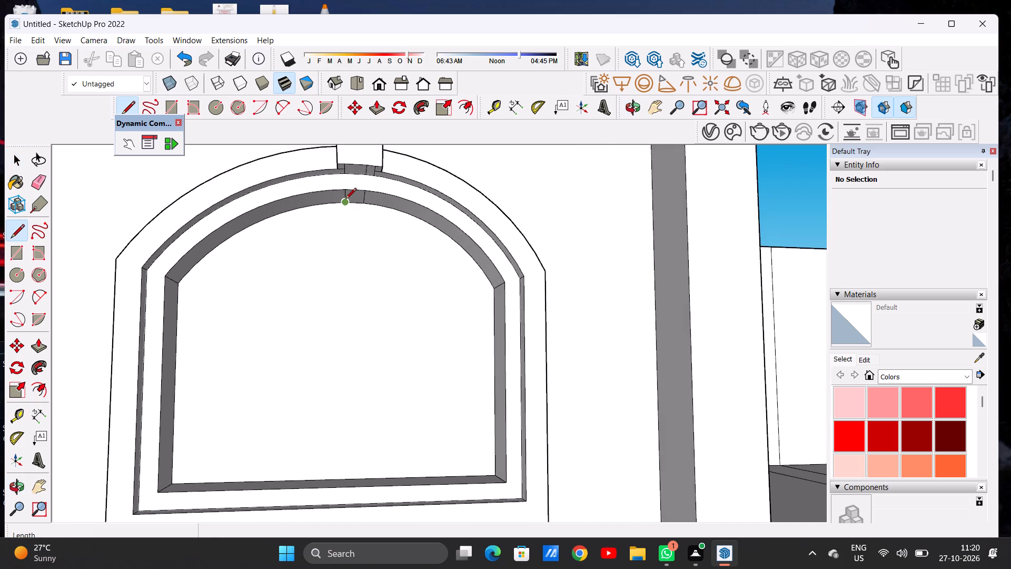
pyautogui.click(343, 207)
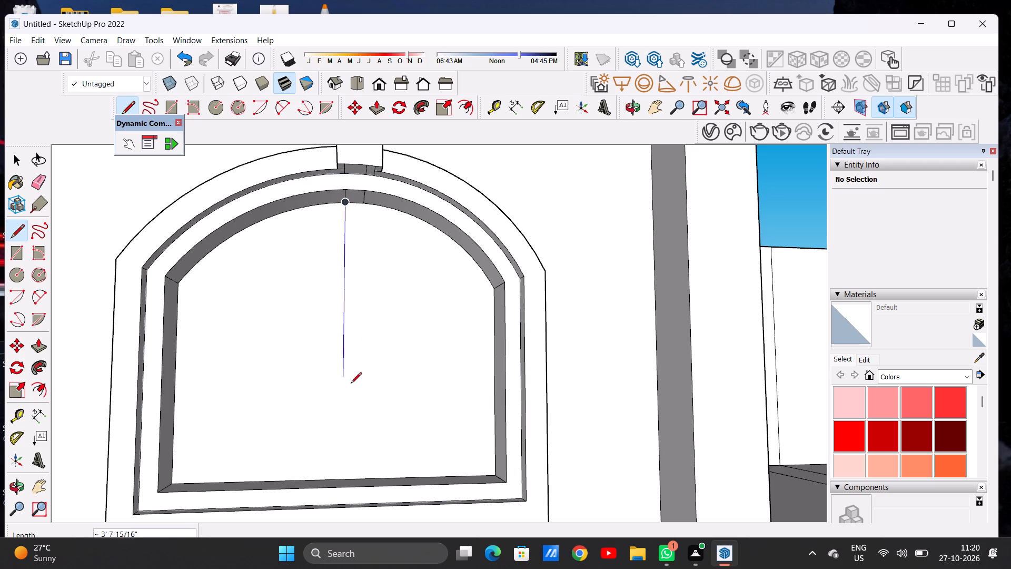
pyautogui.click(336, 481)
pyautogui.scroll(-7, 314, 332)
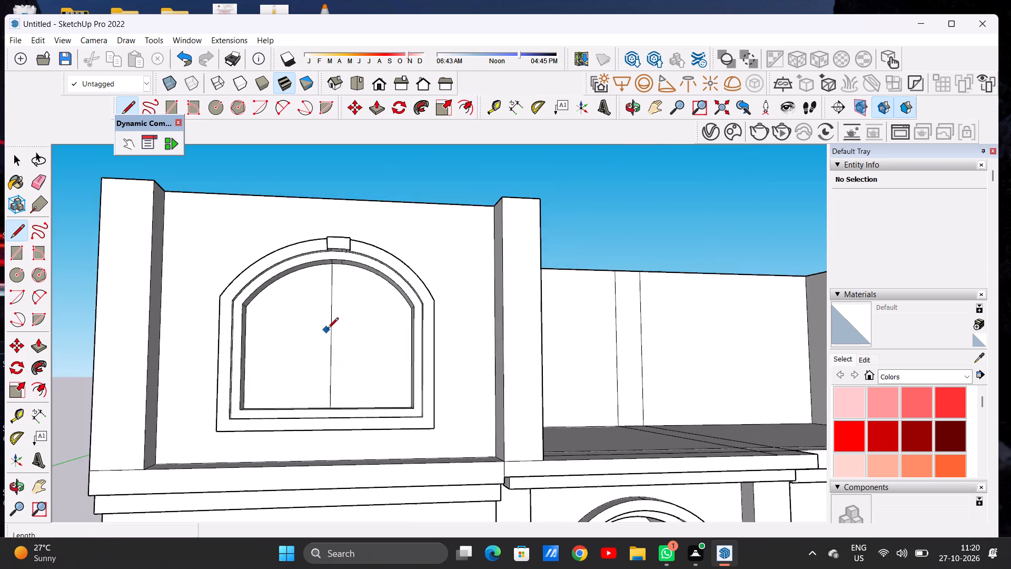
pyautogui.moveTo(328, 336); pyautogui.dragTo(304, 379, button='middle')
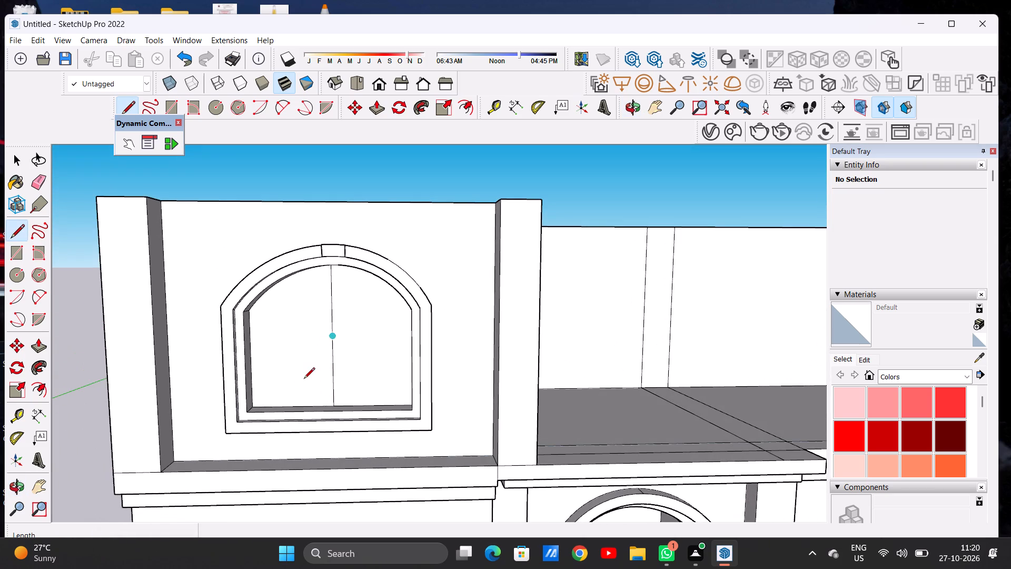
# Undo the single vertical dividing line on the recessed arched panel of the upper window.
pyautogui.scroll(7, 326, 285)
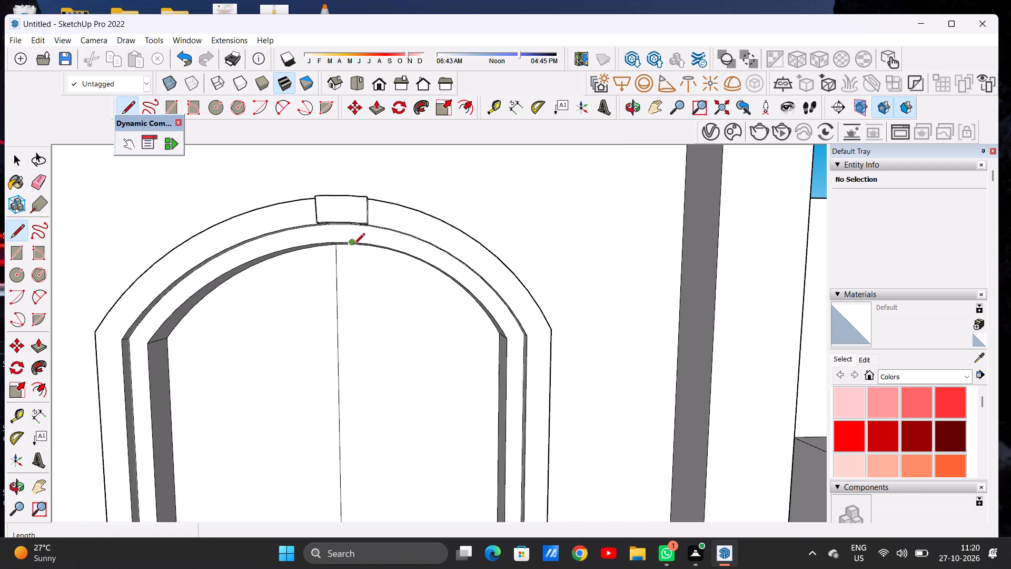
pyautogui.scroll(-12, 354, 259)
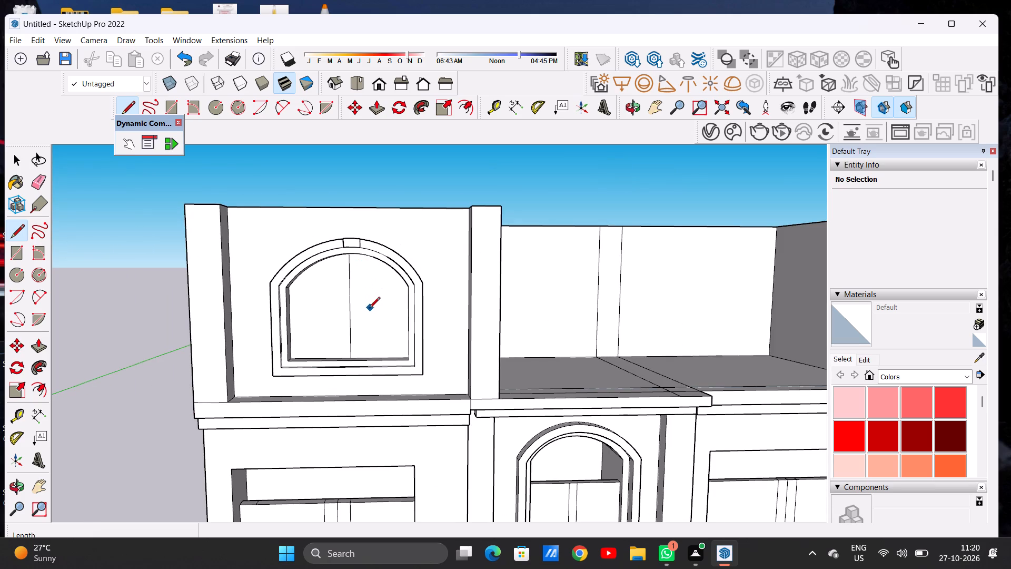
pyautogui.press('space')
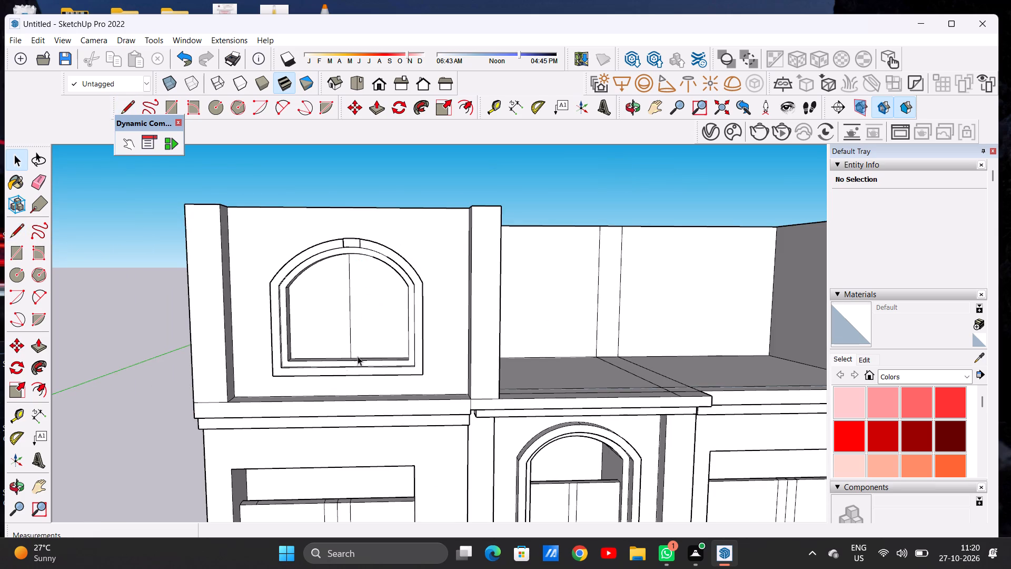
pyautogui.scroll(11, 356, 348)
pyautogui.scroll(-1, 356, 348)
pyautogui.scroll(1, 356, 348)
pyautogui.hotkey('ctrl', 'z')
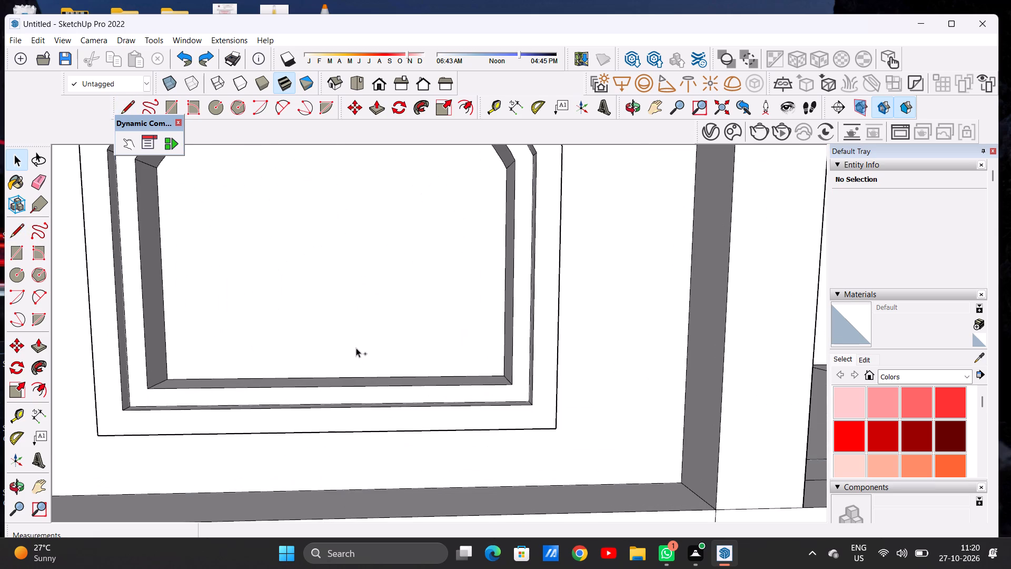
# Draw two closely spaced vertical lines, each about 5' 8" long, from the arch crown to the sill on the recessed panel.
pyautogui.press('l')
pyautogui.scroll(-10, 398, 334)
pyautogui.moveTo(371, 340); pyautogui.dragTo(360, 326, button='middle')
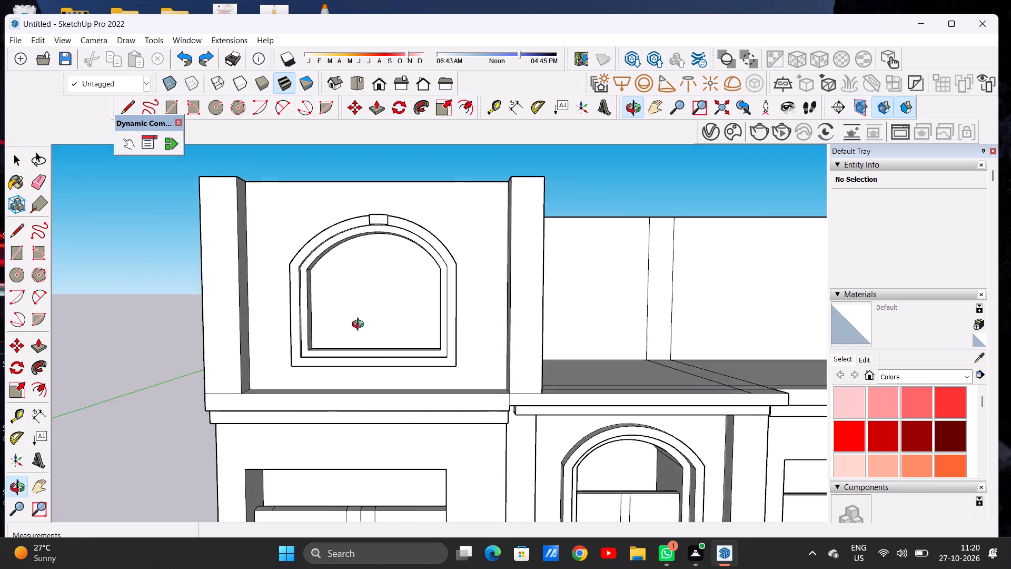
pyautogui.moveTo(360, 326); pyautogui.dragTo(363, 270, button='middle')
pyautogui.scroll(5, 371, 244)
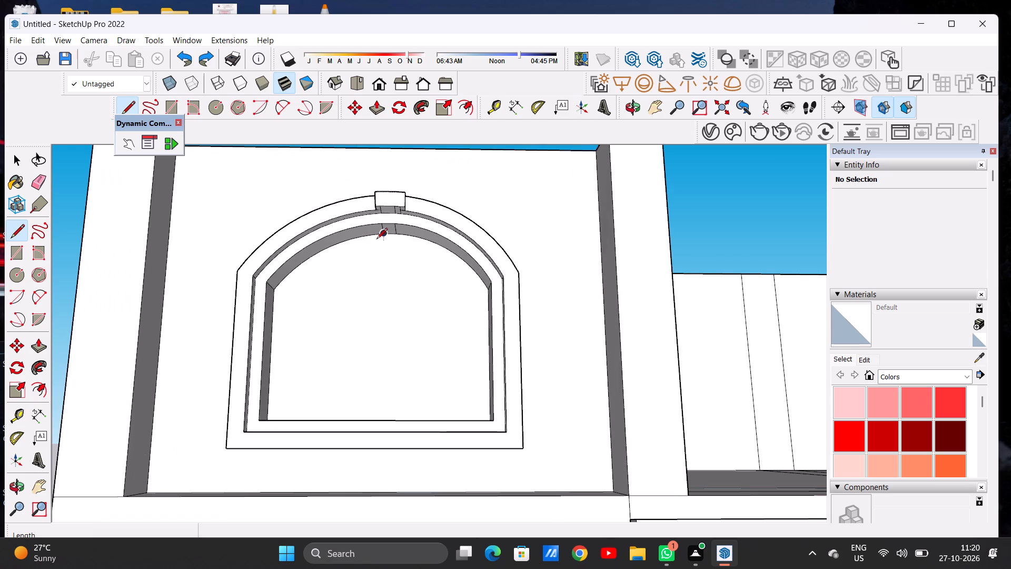
pyautogui.click(375, 238)
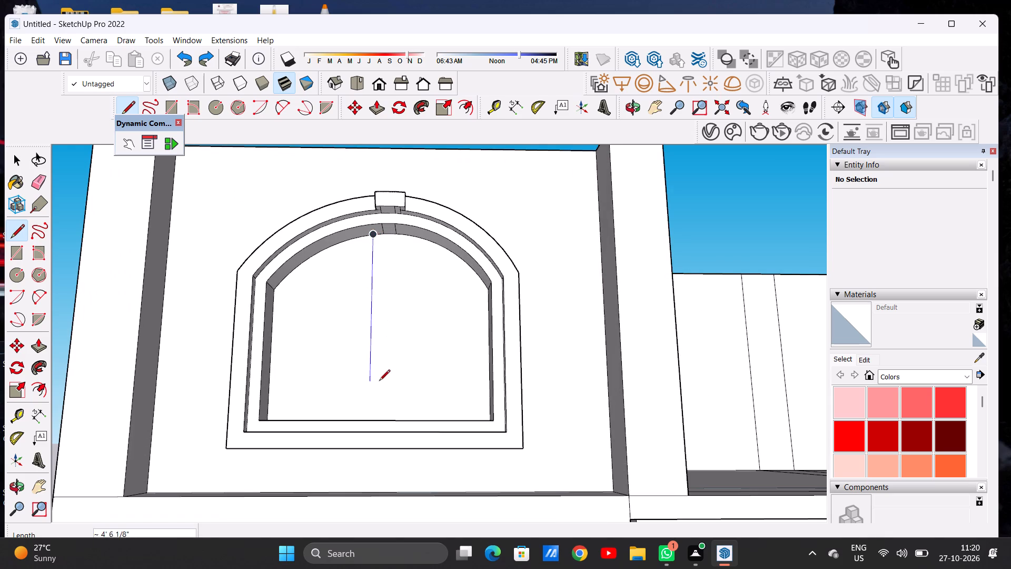
pyautogui.moveTo(379, 381); pyautogui.dragTo(383, 439, button='middle')
pyautogui.scroll(3, 378, 402)
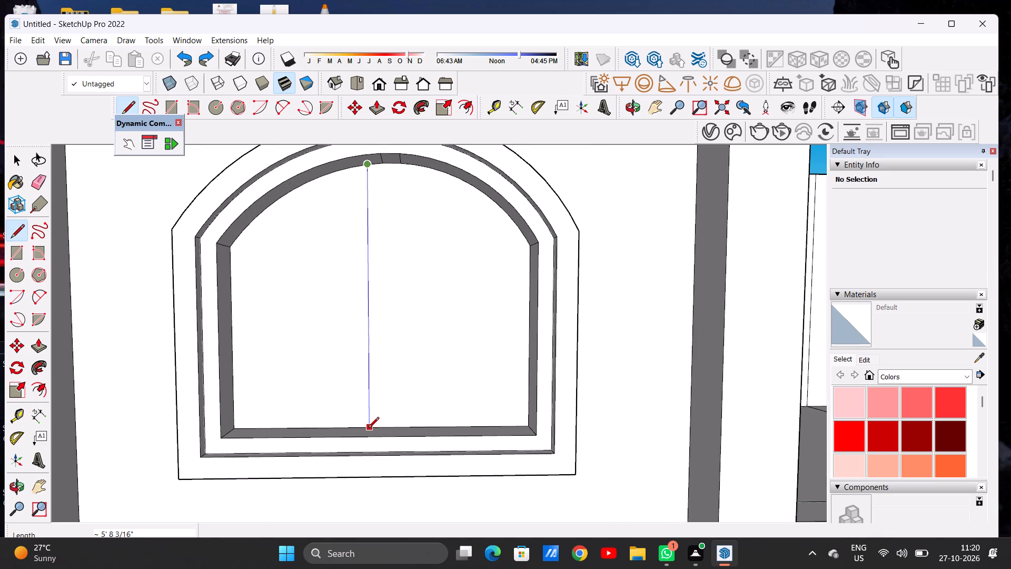
pyautogui.click(368, 429)
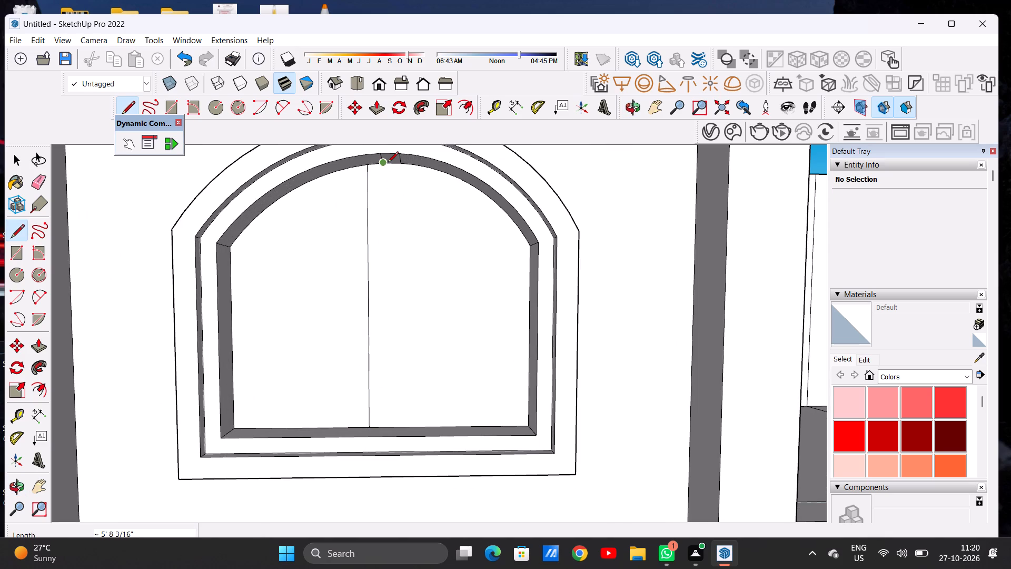
pyautogui.click(388, 164)
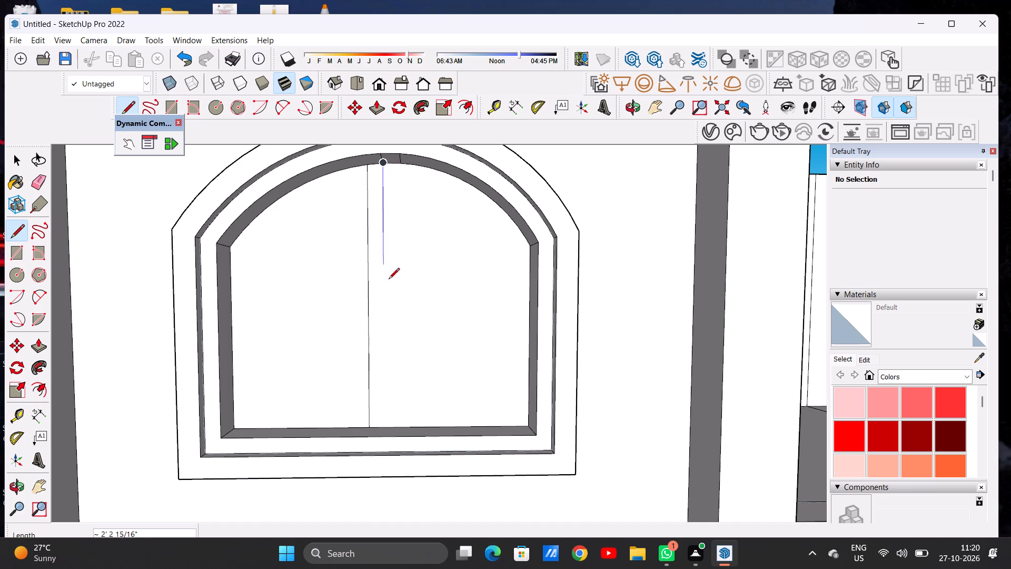
pyautogui.click(383, 424)
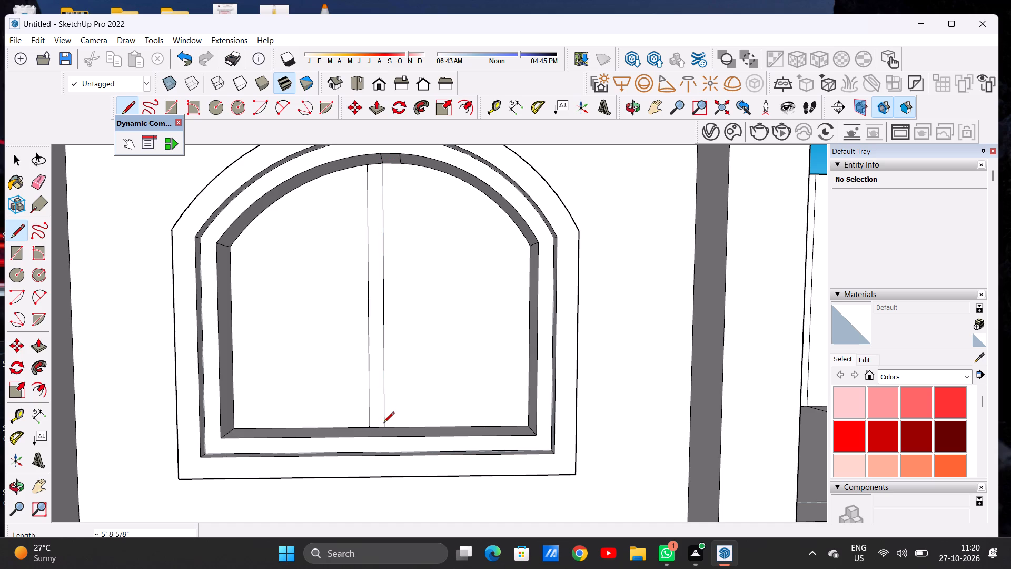
pyautogui.press('space')
pyautogui.scroll(-12, 410, 407)
pyautogui.scroll(5, 419, 362)
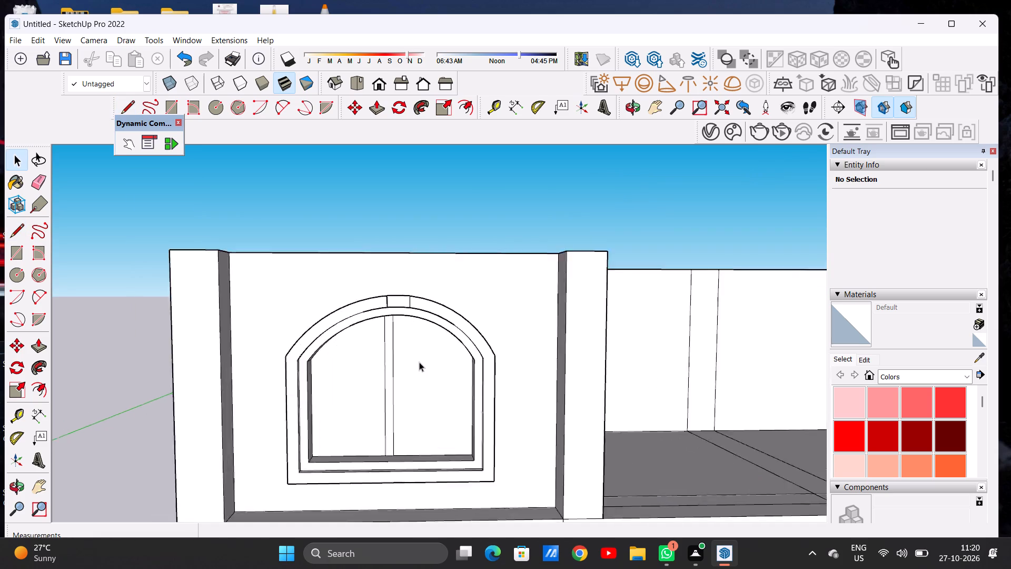
# Draw two closely spaced horizontal lines, each about 6' 5 7/16" long, across the panel at and just below the arch's springing points.
pyautogui.scroll(4, 419, 362)
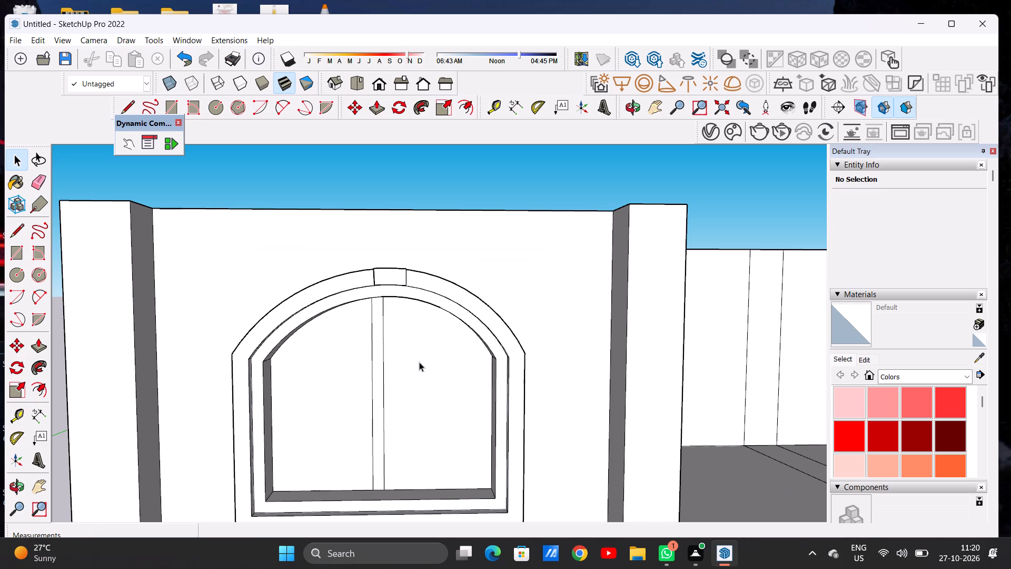
pyautogui.write('L;')
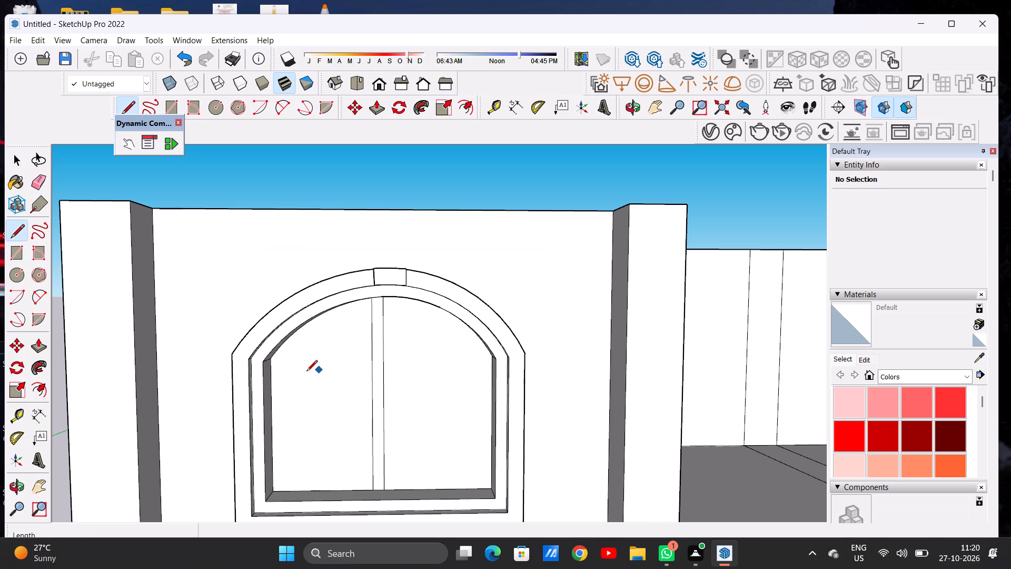
pyautogui.click(271, 362)
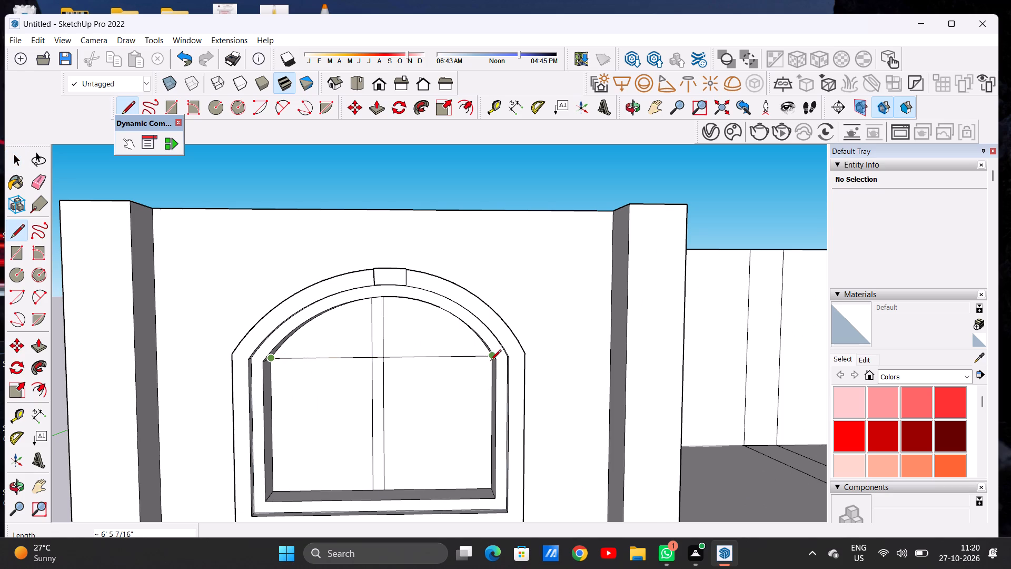
pyautogui.scroll(8, 455, 366)
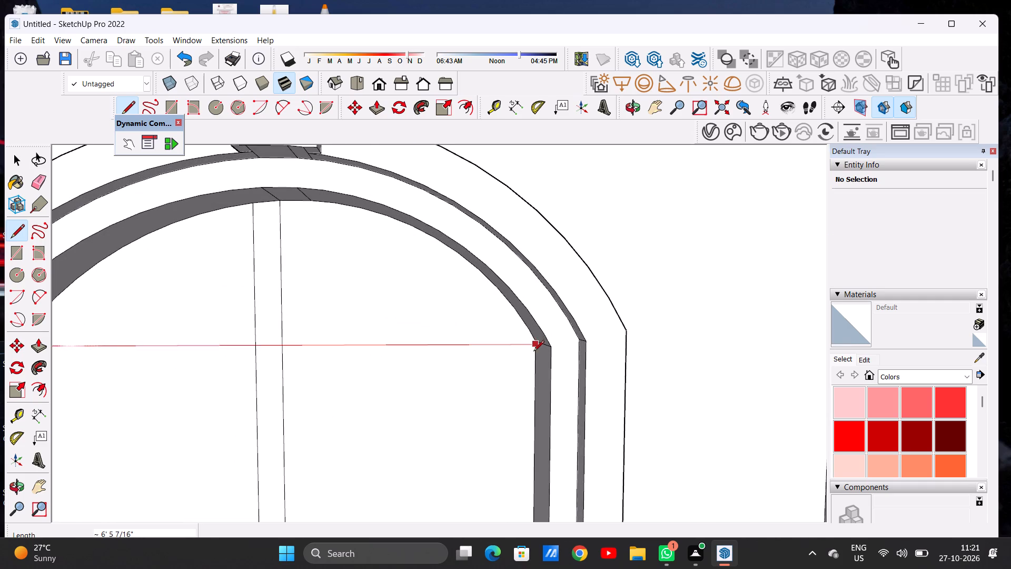
pyautogui.click(534, 349)
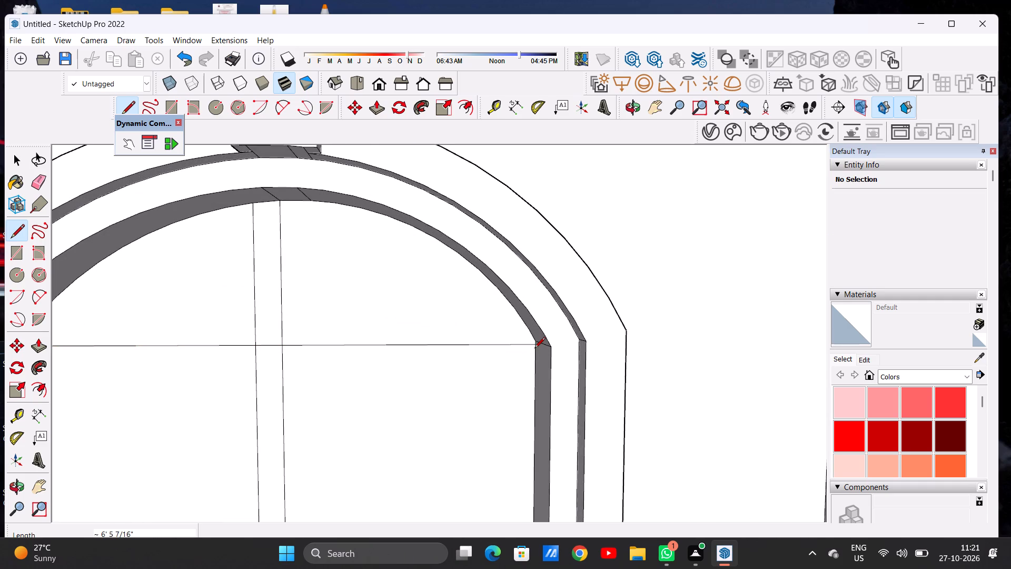
pyautogui.scroll(-7, 422, 331)
pyautogui.scroll(1, 245, 357)
pyautogui.scroll(-1, 241, 358)
pyautogui.scroll(3, 235, 359)
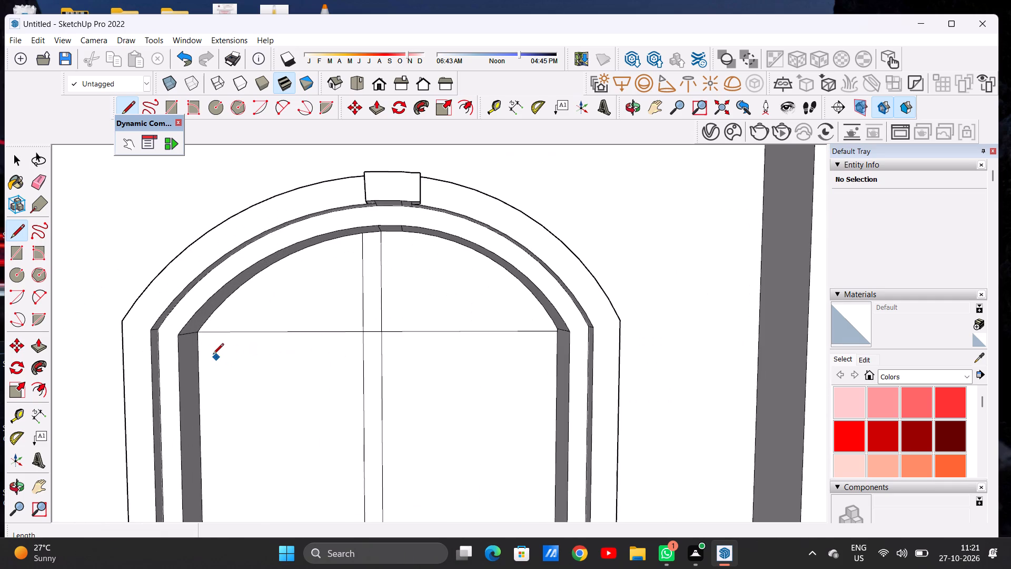
pyautogui.scroll(3, 214, 354)
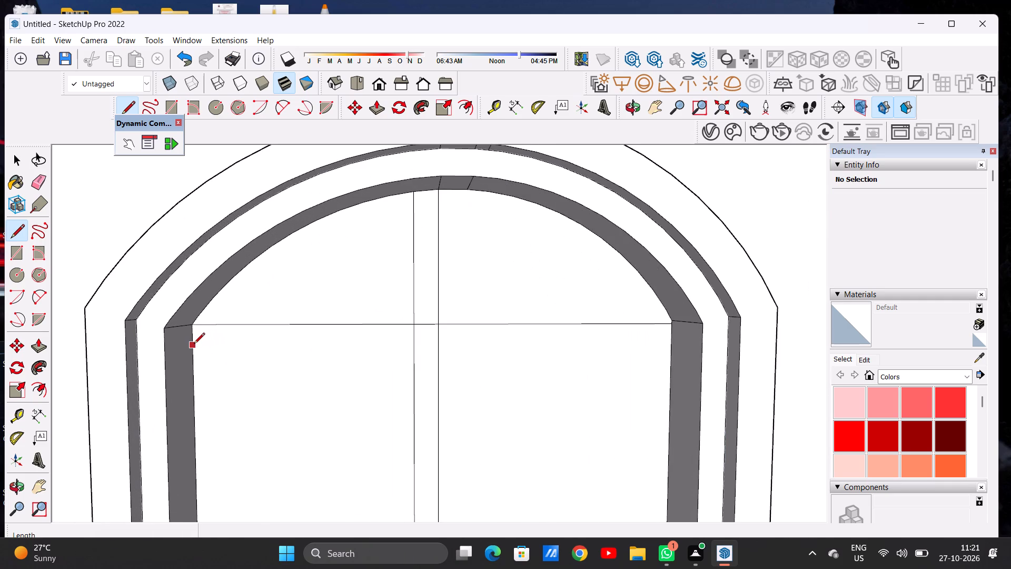
pyautogui.click(194, 344)
pyautogui.scroll(-8, 365, 340)
pyautogui.scroll(8, 494, 348)
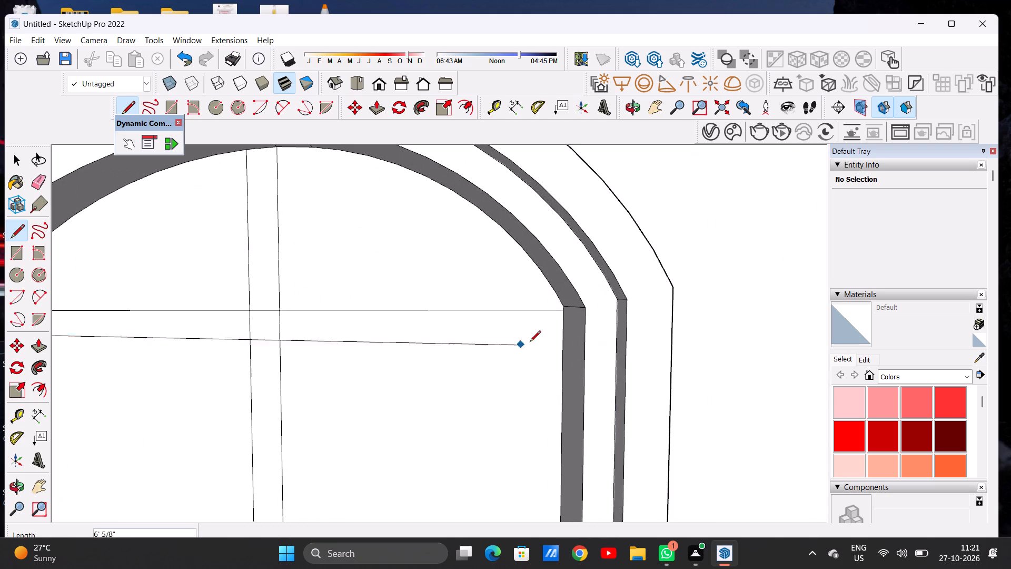
pyautogui.click(563, 329)
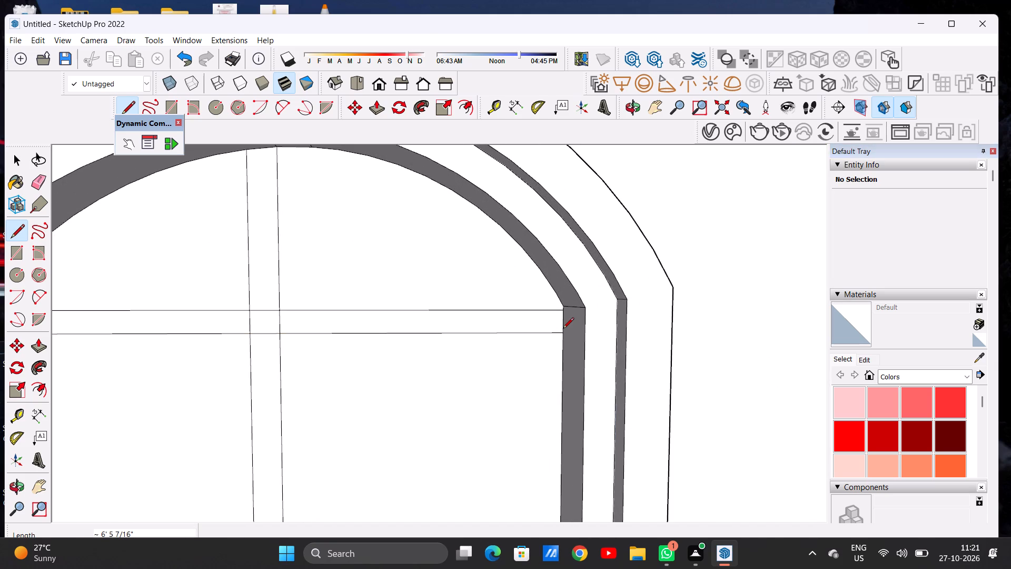
pyautogui.press('space')
pyautogui.scroll(-14, 326, 314)
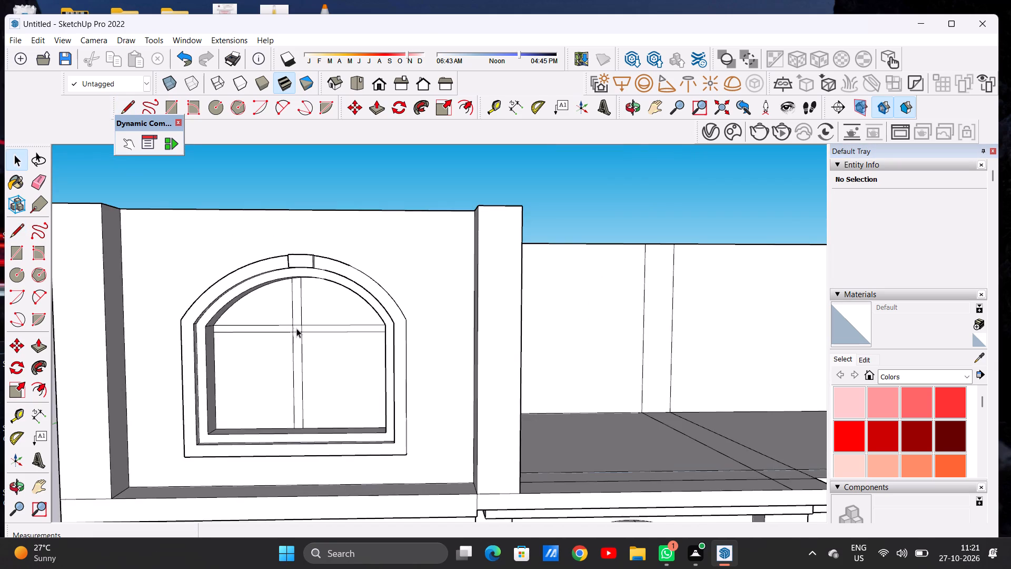
# Erase the four short line segments where the vertical and horizontal bars cross to merge them into one cross-shaped face.
pyautogui.scroll(14, 308, 333)
pyautogui.press('e')
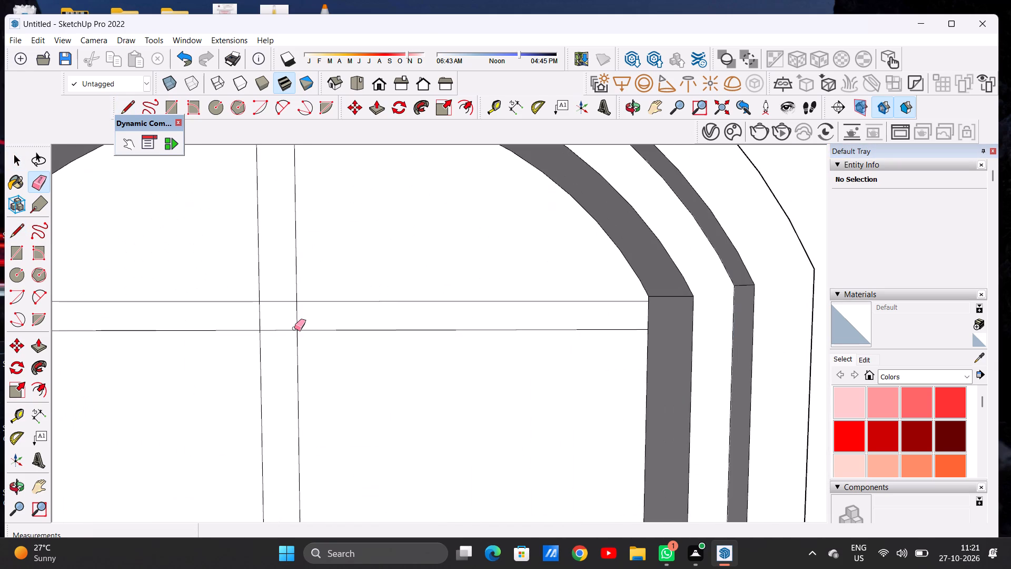
pyautogui.scroll(4, 248, 304)
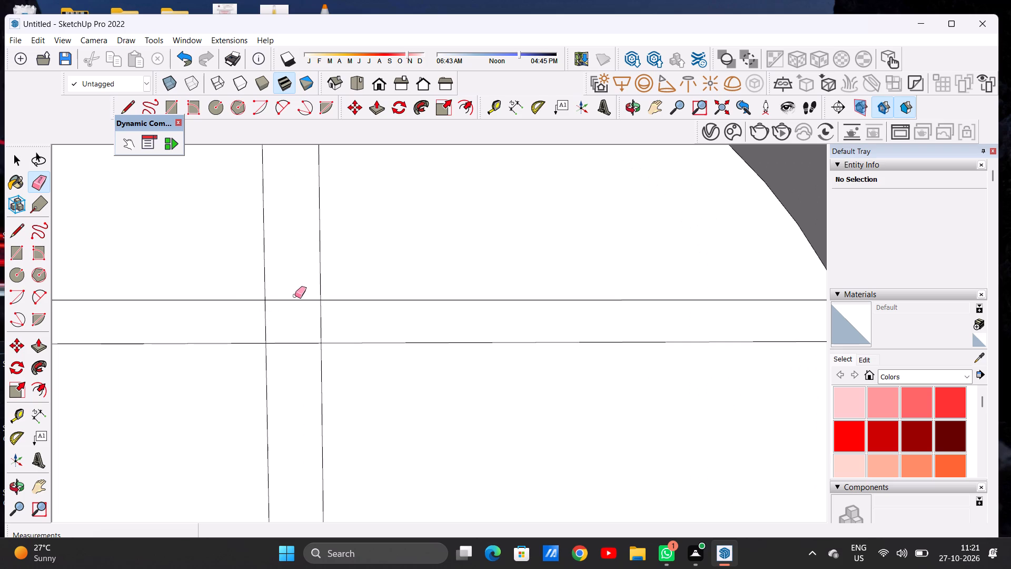
pyautogui.moveTo(295, 297); pyautogui.dragTo(296, 301)
pyautogui.moveTo(290, 335); pyautogui.dragTo(294, 352)
pyautogui.moveTo(264, 322); pyautogui.dragTo(275, 322)
pyautogui.moveTo(328, 321); pyautogui.dragTo(319, 322)
pyautogui.press('space')
pyautogui.scroll(-20, 273, 299)
pyautogui.scroll(-9, 273, 299)
pyautogui.scroll(7, 324, 318)
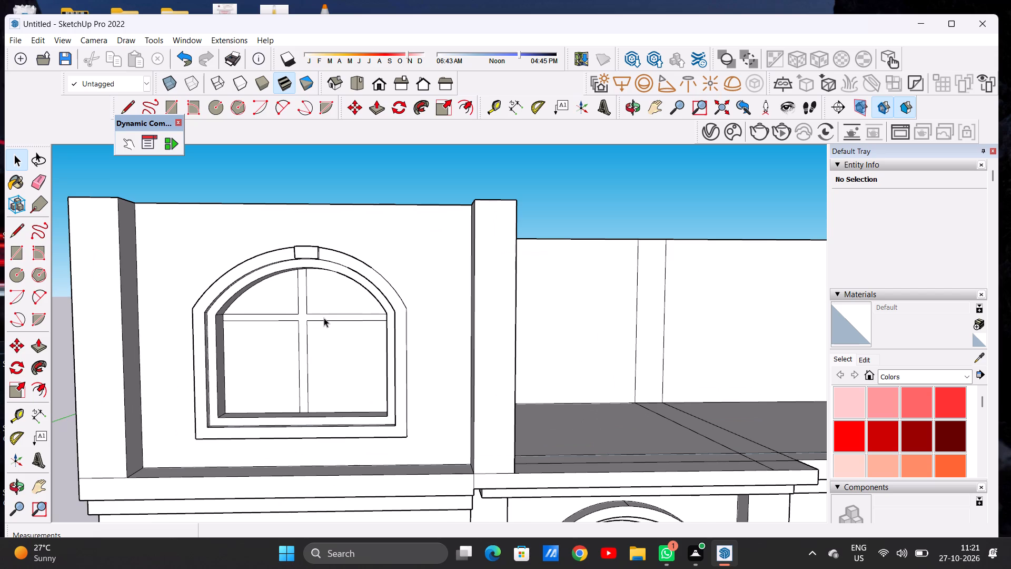
# Pull the narrow floor strip between the upper central and right bays up 10' as a partition wall level with the neighbouring wall.
pyautogui.scroll(-15, 307, 333)
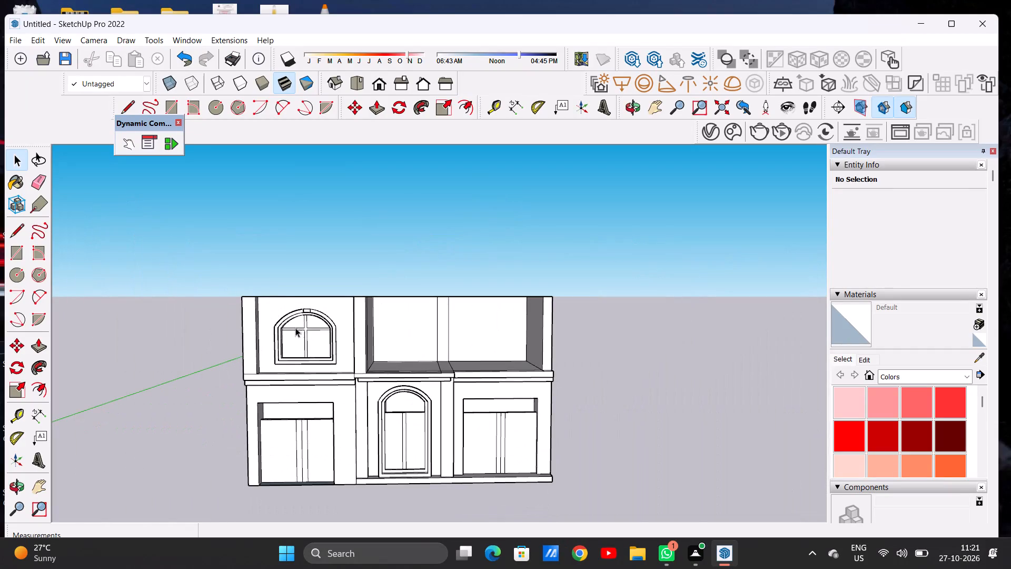
pyautogui.scroll(-4, 292, 335)
pyautogui.moveTo(299, 334); pyautogui.dragTo(312, 326, button='middle')
pyautogui.scroll(1, 302, 333)
pyautogui.scroll(-5, 302, 333)
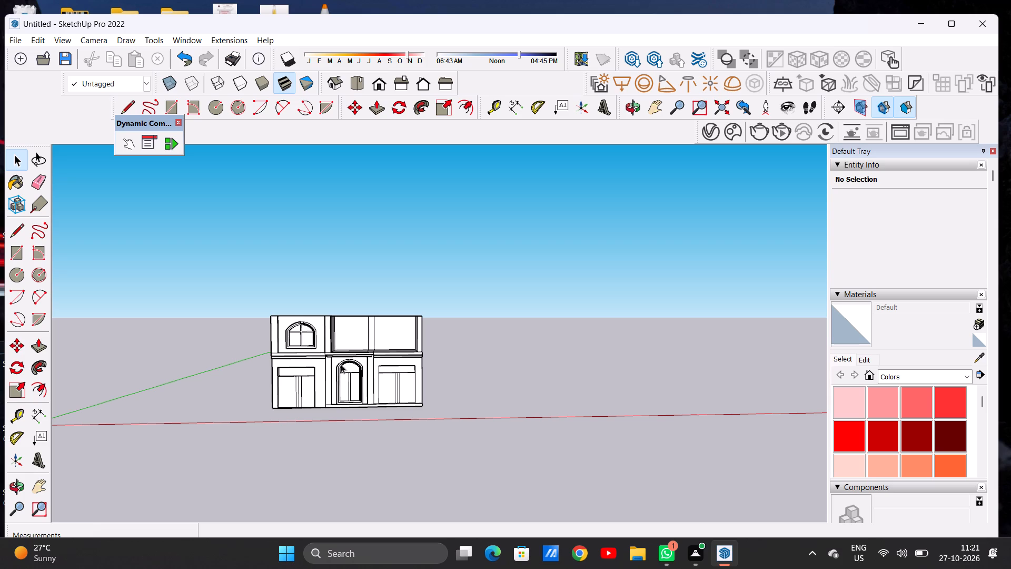
pyautogui.scroll(-5, 354, 356)
pyautogui.moveTo(369, 325); pyautogui.dragTo(326, 437, button='middle')
pyautogui.scroll(12, 368, 326)
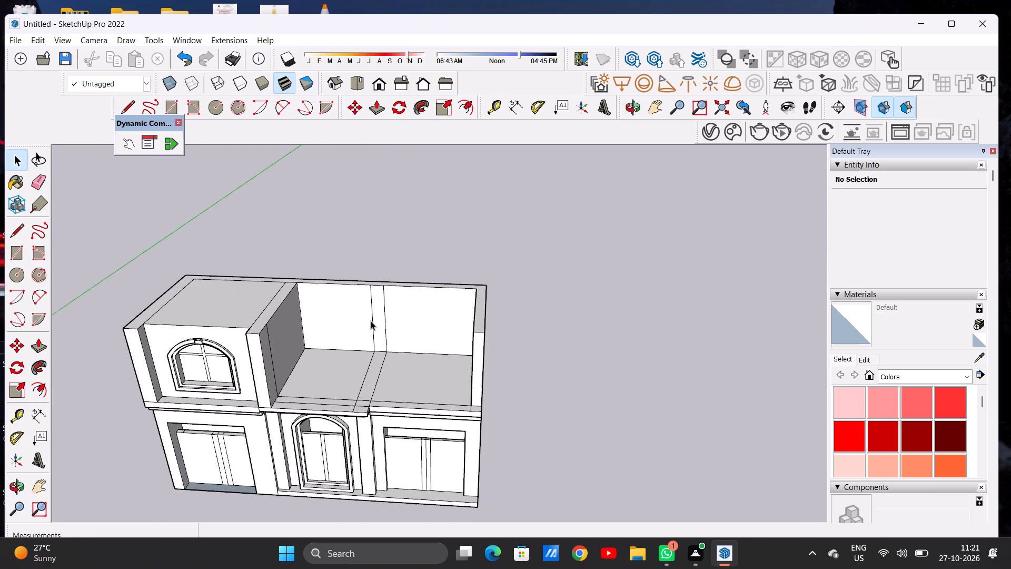
pyautogui.press('p')
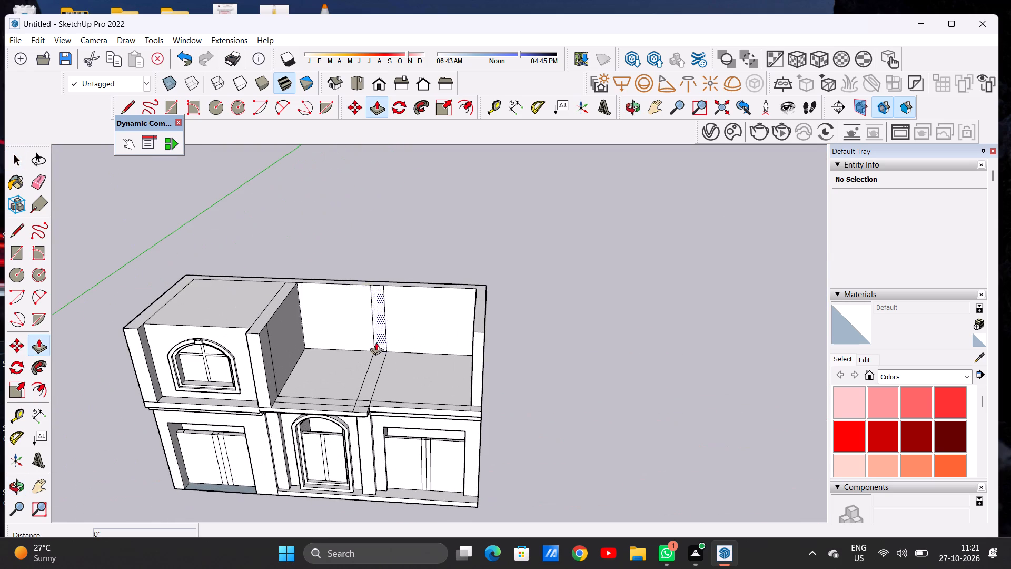
pyautogui.scroll(8, 375, 368)
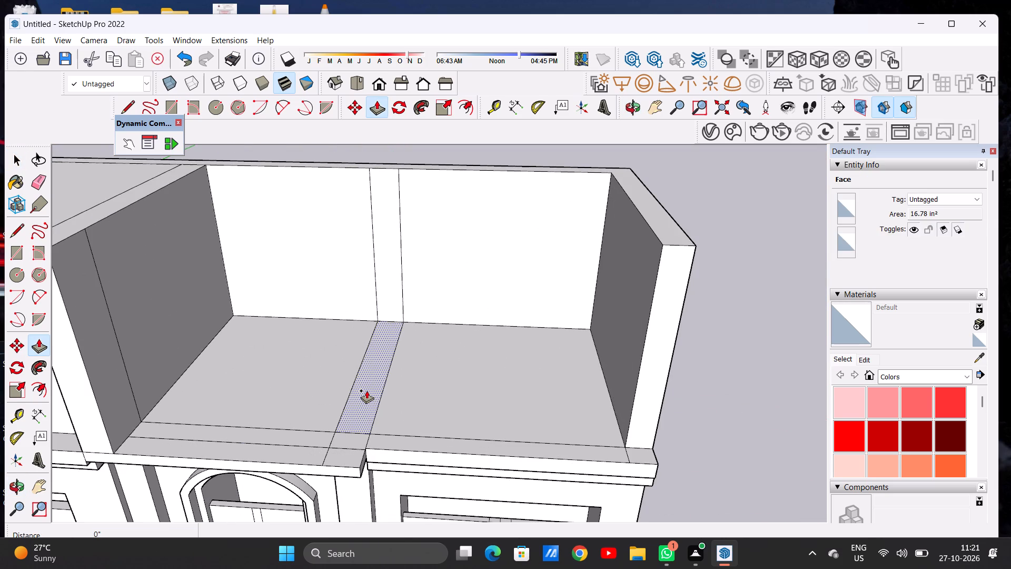
pyautogui.click(366, 390)
pyautogui.scroll(-7, 374, 342)
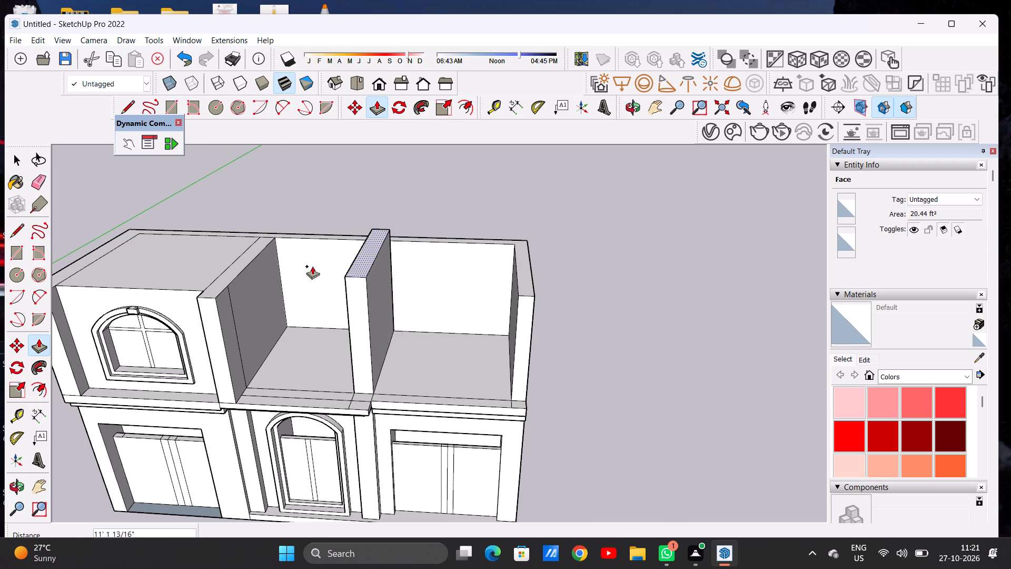
pyautogui.click(214, 300)
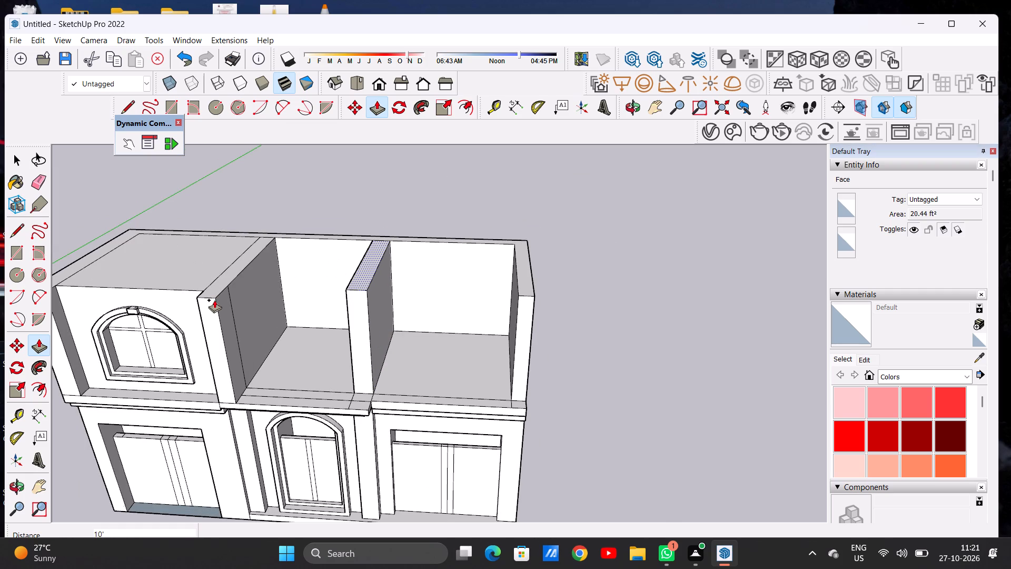
pyautogui.press('space')
# Push the partition wall's front face between the upper central and right bays forward to the ledge's outer edge.
pyautogui.scroll(-4, 214, 300)
pyautogui.scroll(5, 301, 352)
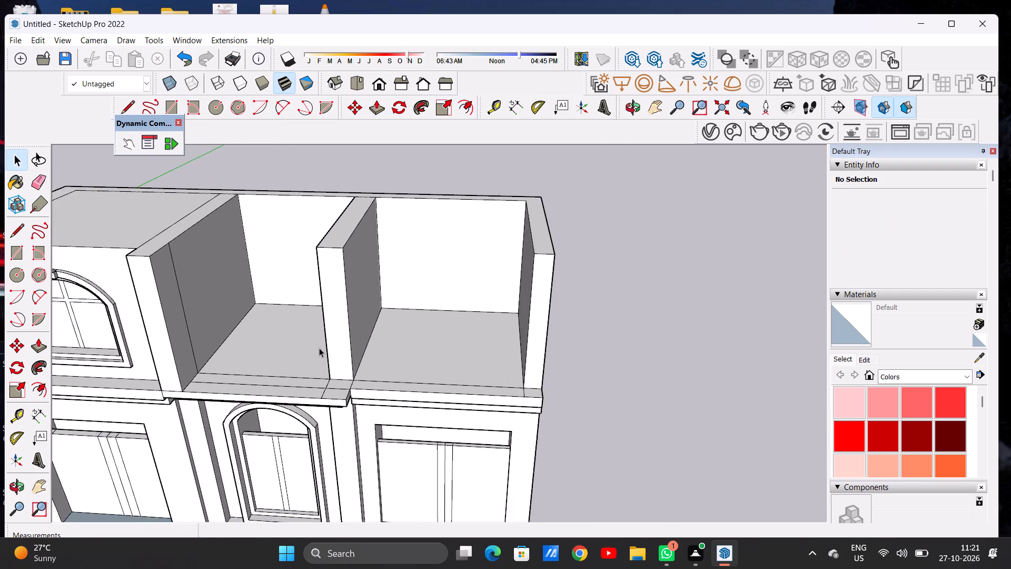
pyautogui.scroll(3, 319, 348)
pyautogui.press('p')
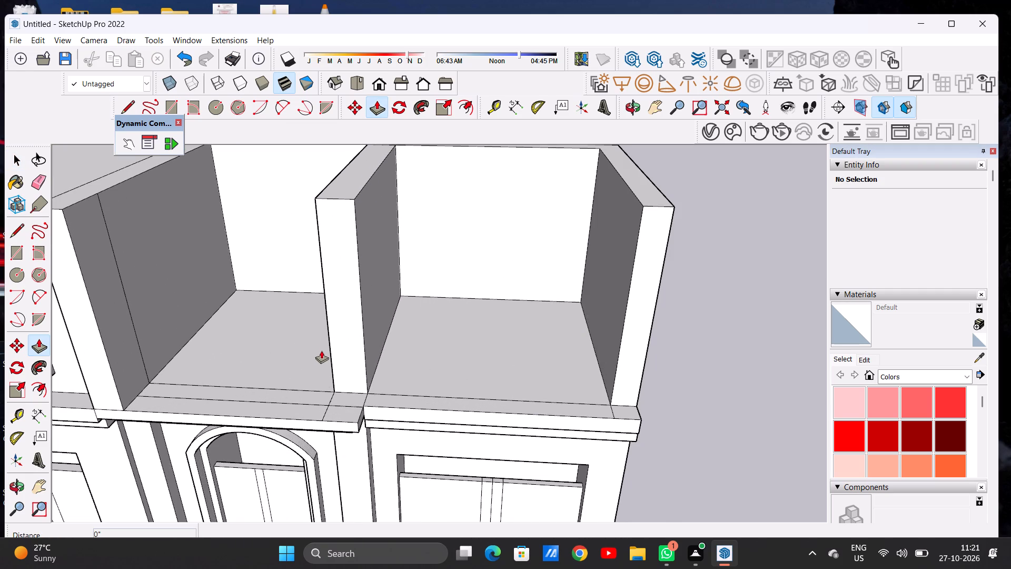
pyautogui.click(356, 365)
pyautogui.click(361, 406)
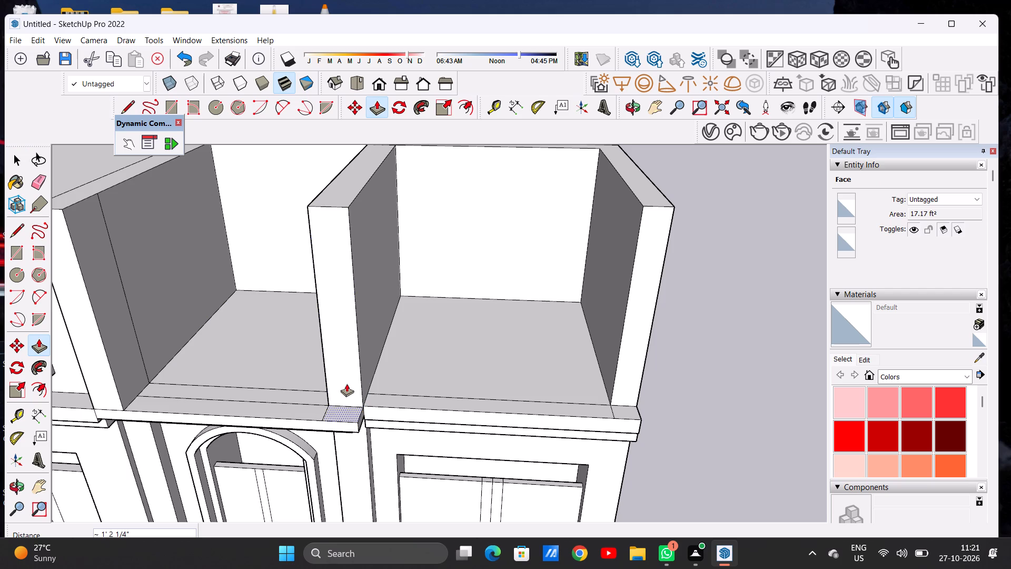
pyautogui.click(346, 384)
pyautogui.click(360, 421)
pyautogui.press('space')
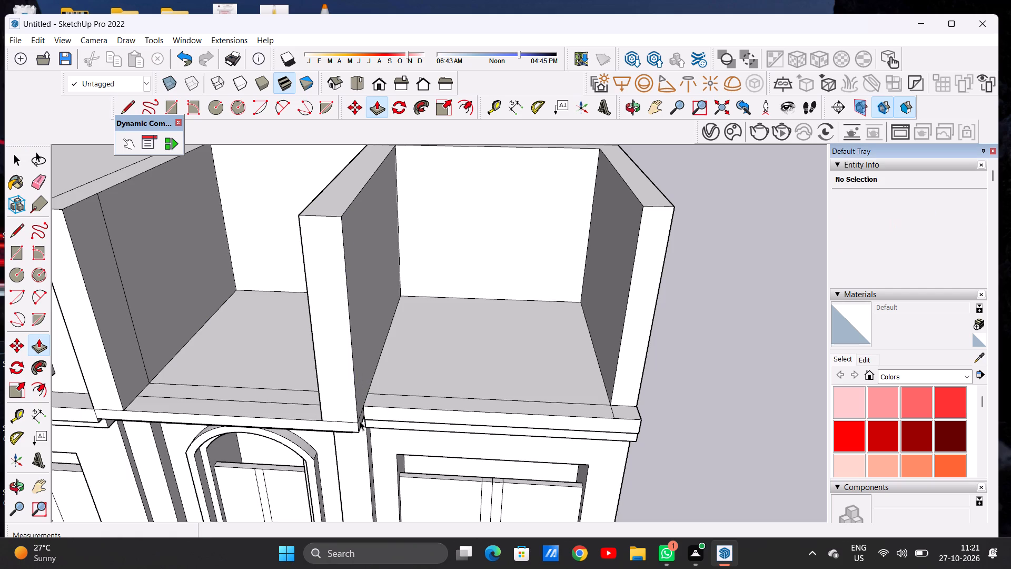
# Pull the upper central bay's floor up 10' so it is level with the tops of the neighbouring walls.
pyautogui.scroll(-9, 371, 389)
pyautogui.moveTo(291, 387); pyautogui.dragTo(322, 316, button='middle')
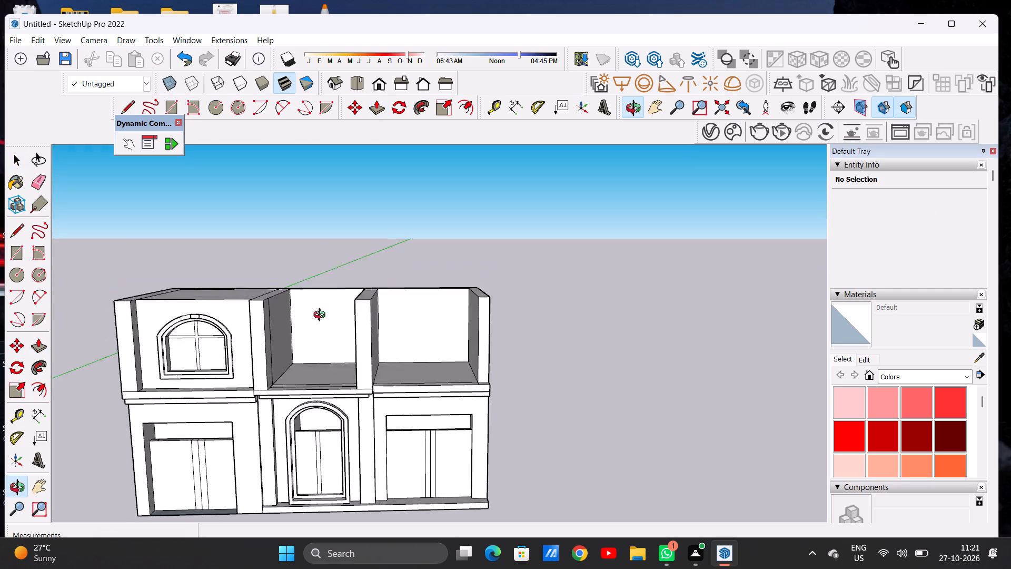
pyautogui.moveTo(322, 316); pyautogui.dragTo(334, 379, button='middle')
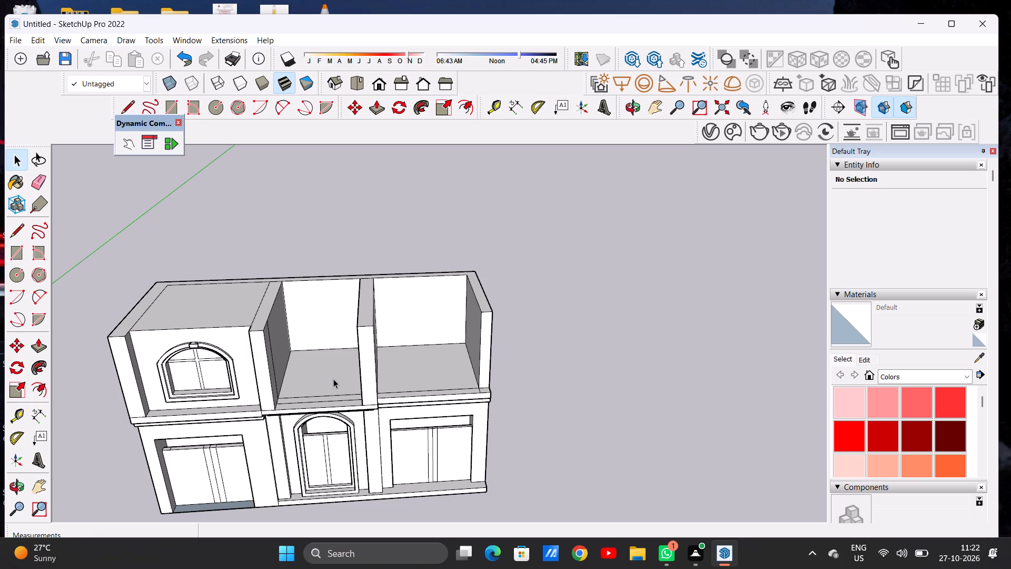
pyautogui.scroll(-20, 369, 278)
pyautogui.scroll(-10, 369, 278)
pyautogui.scroll(5, 324, 368)
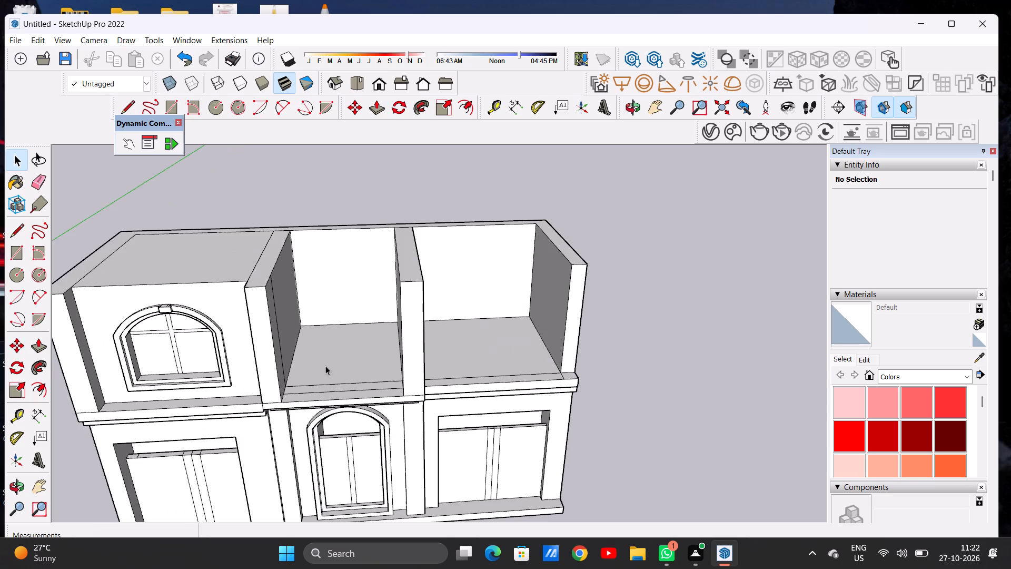
pyautogui.moveTo(338, 372); pyautogui.dragTo(316, 350, button='middle')
pyautogui.press('p')
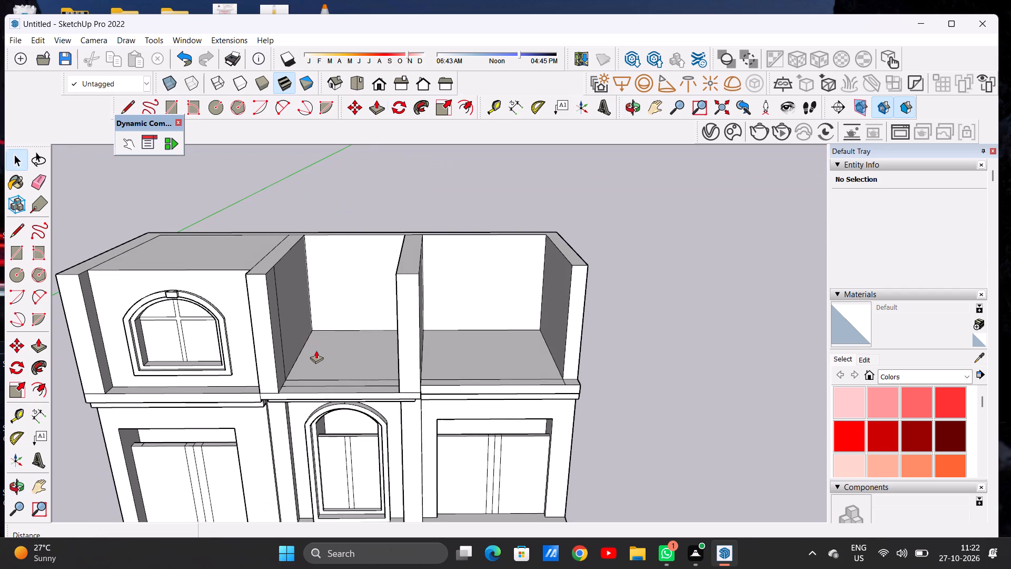
pyautogui.scroll(5, 332, 367)
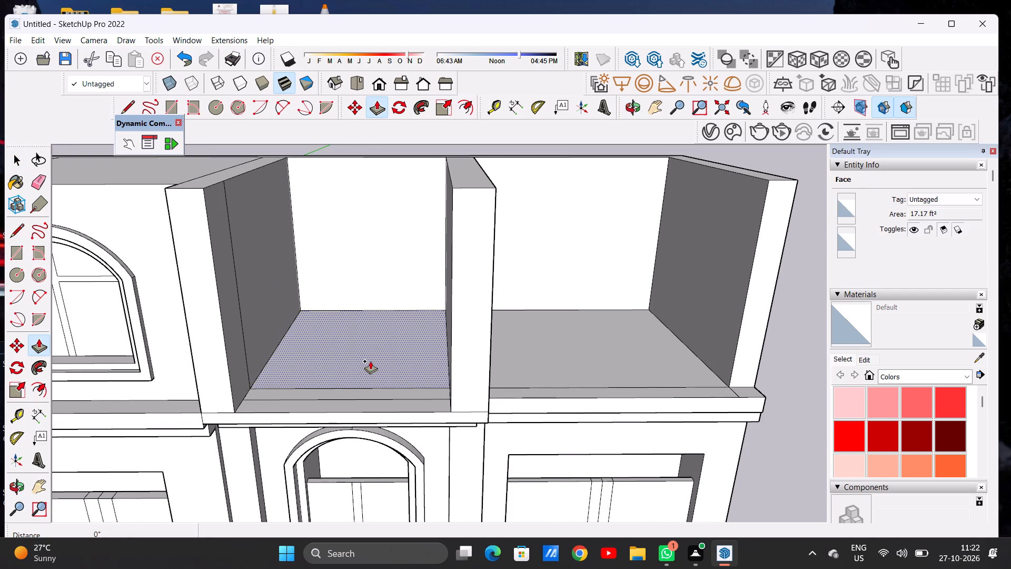
pyautogui.click(370, 361)
pyautogui.scroll(-8, 367, 273)
pyautogui.scroll(11, 391, 232)
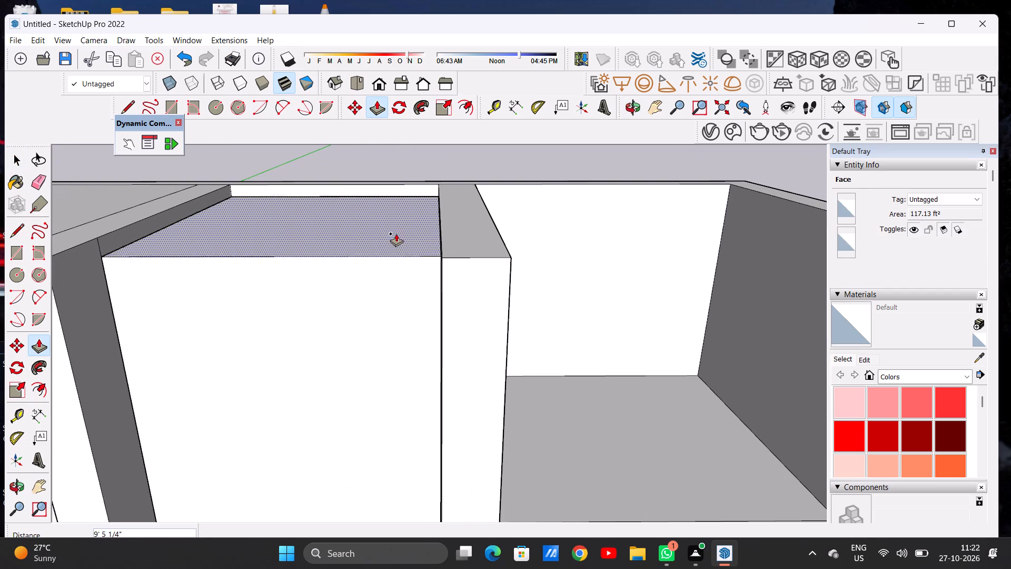
pyautogui.click(443, 258)
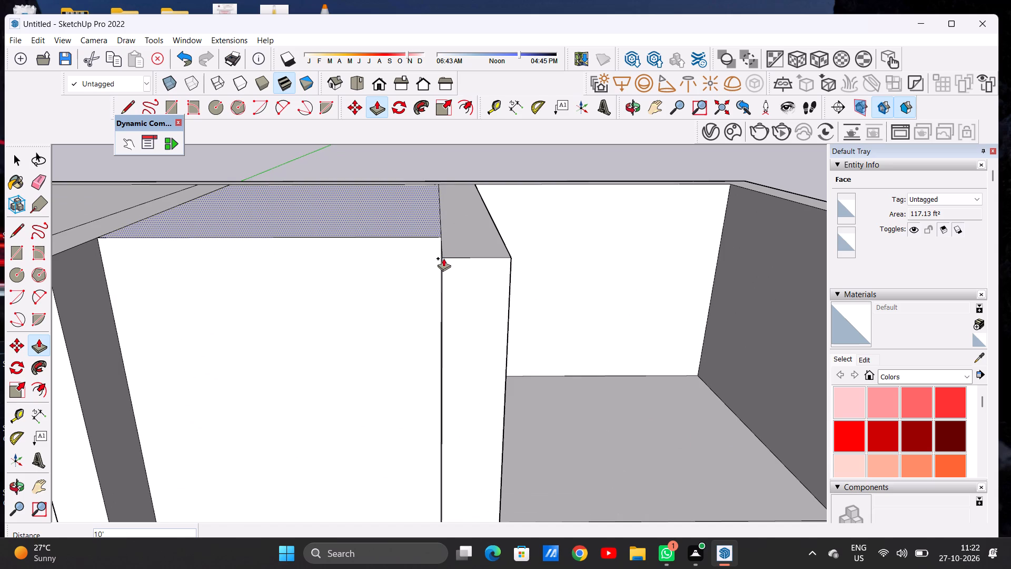
pyautogui.press('space')
# Pull the front face of the upper central block forward to align with the left bay's front wall.
pyautogui.scroll(-12, 449, 260)
pyautogui.moveTo(370, 309); pyautogui.dragTo(368, 277, button='middle')
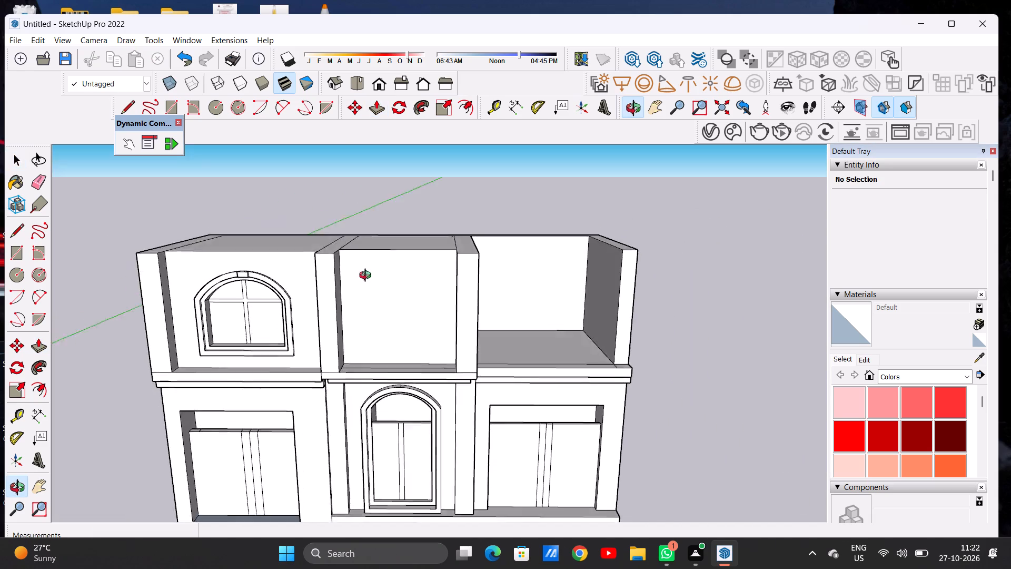
pyautogui.moveTo(368, 277); pyautogui.dragTo(374, 254, button='middle')
pyautogui.scroll(7, 258, 330)
pyautogui.scroll(-6, 339, 281)
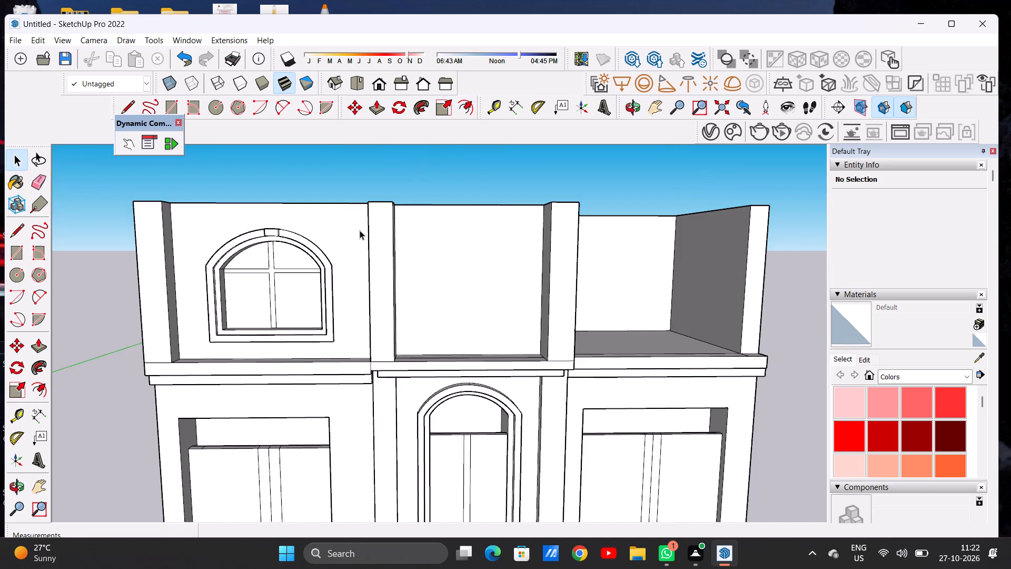
pyautogui.moveTo(361, 234); pyautogui.dragTo(370, 378, button='middle')
pyautogui.scroll(2, 436, 252)
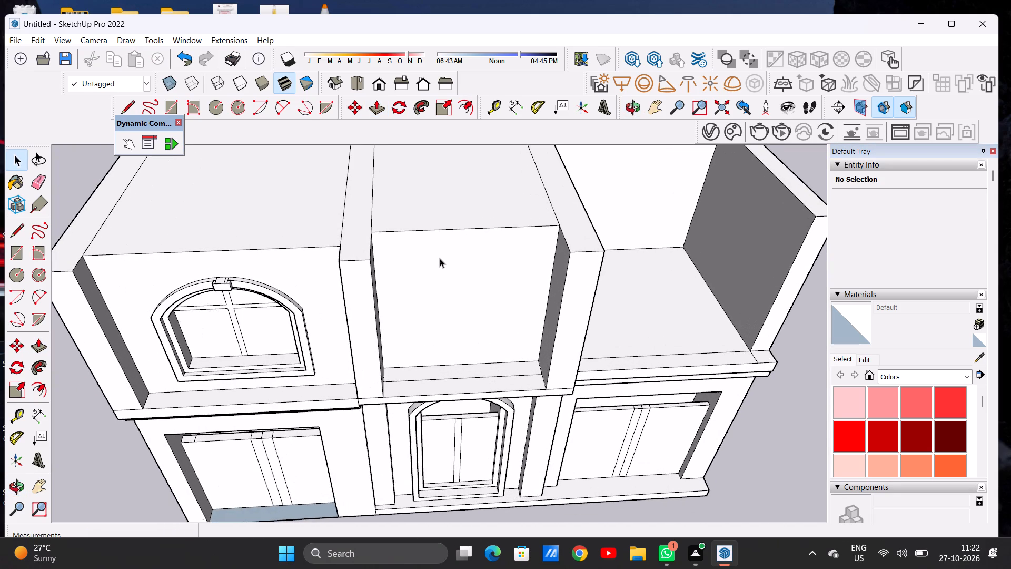
pyautogui.moveTo(440, 262); pyautogui.dragTo(363, 313, button='middle')
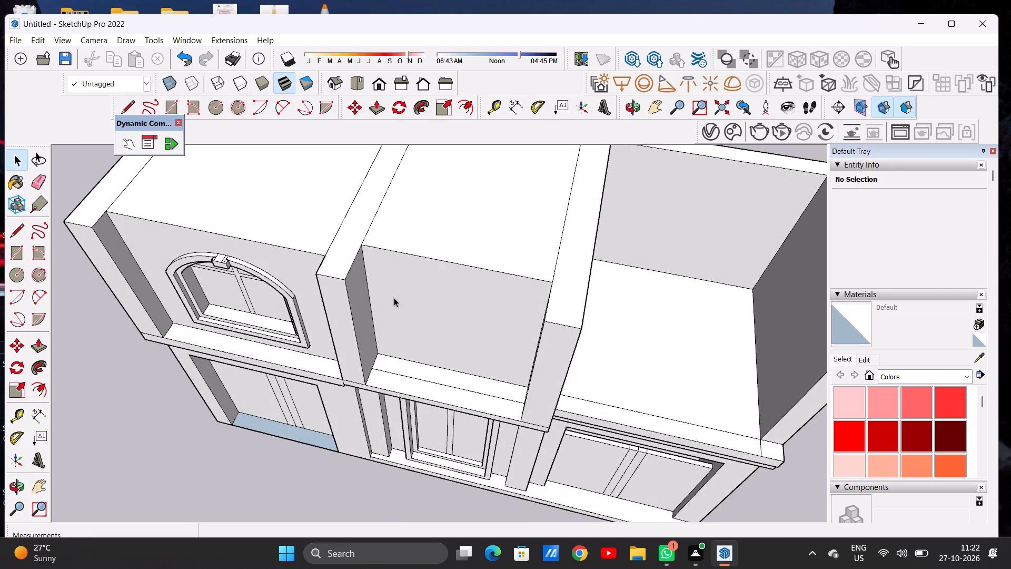
pyautogui.scroll(-5, 399, 285)
pyautogui.scroll(4, 413, 294)
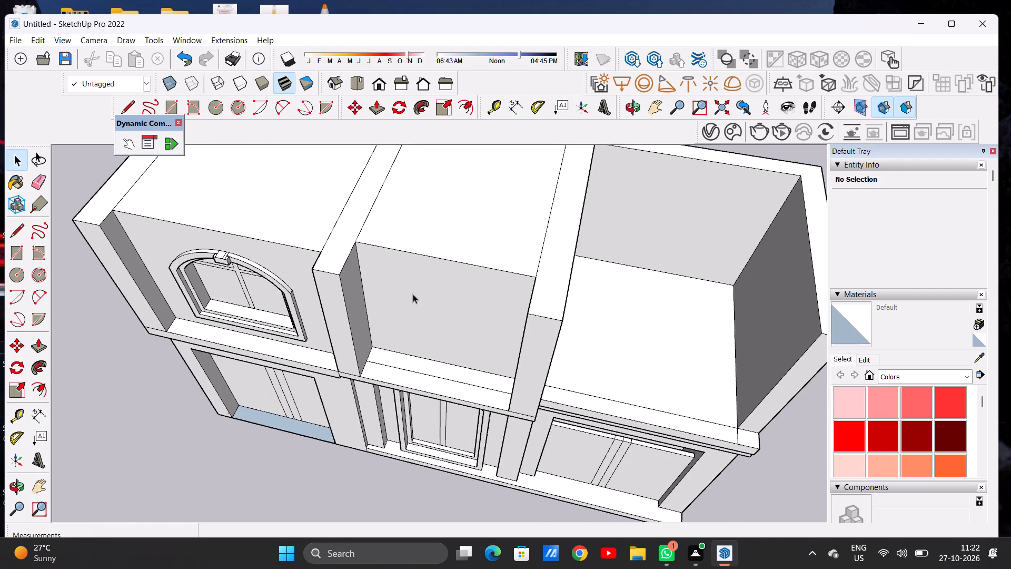
pyautogui.press('p')
pyautogui.scroll(3, 407, 282)
pyautogui.click(397, 270)
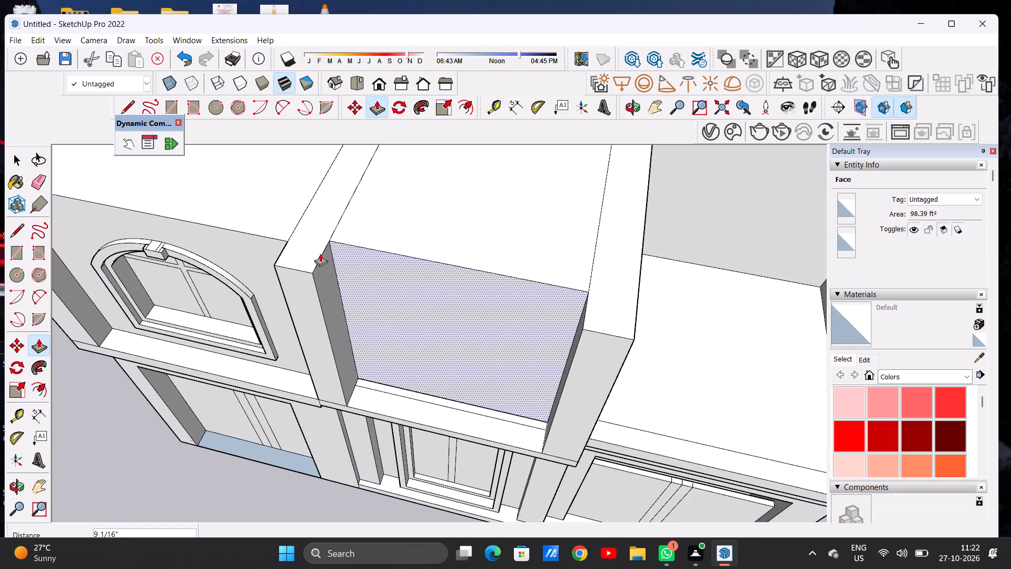
pyautogui.click(284, 245)
pyautogui.press('space')
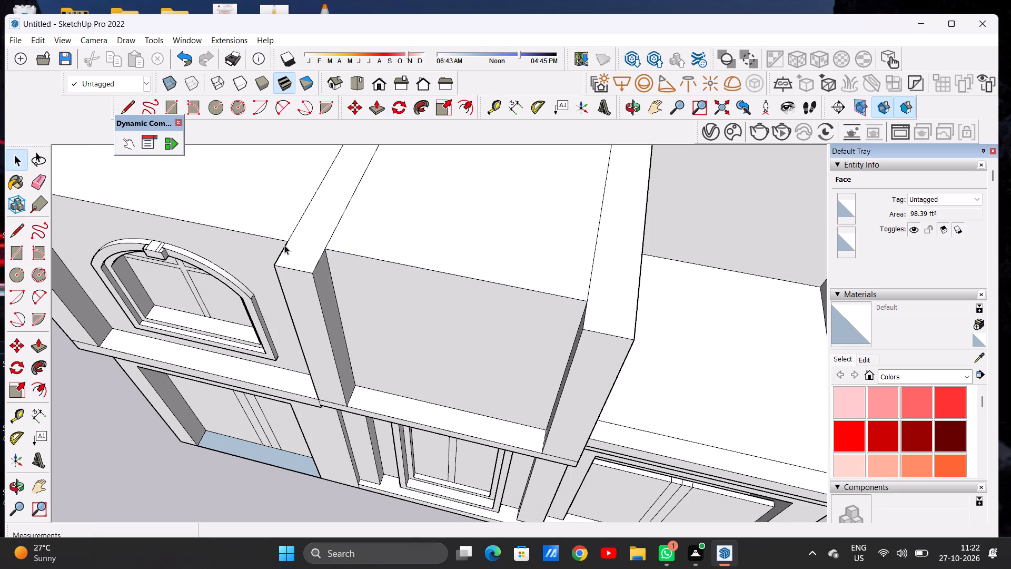
# Draw a rectangle about 6' 11 5/8" wide by 4' 8 5/16" high on the upper central bay's front wall.
pyautogui.scroll(-6, 276, 254)
pyautogui.scroll(2, 320, 251)
pyautogui.scroll(-11, 342, 239)
pyautogui.moveTo(352, 278); pyautogui.dragTo(407, 230, button='middle')
pyautogui.scroll(3, 389, 250)
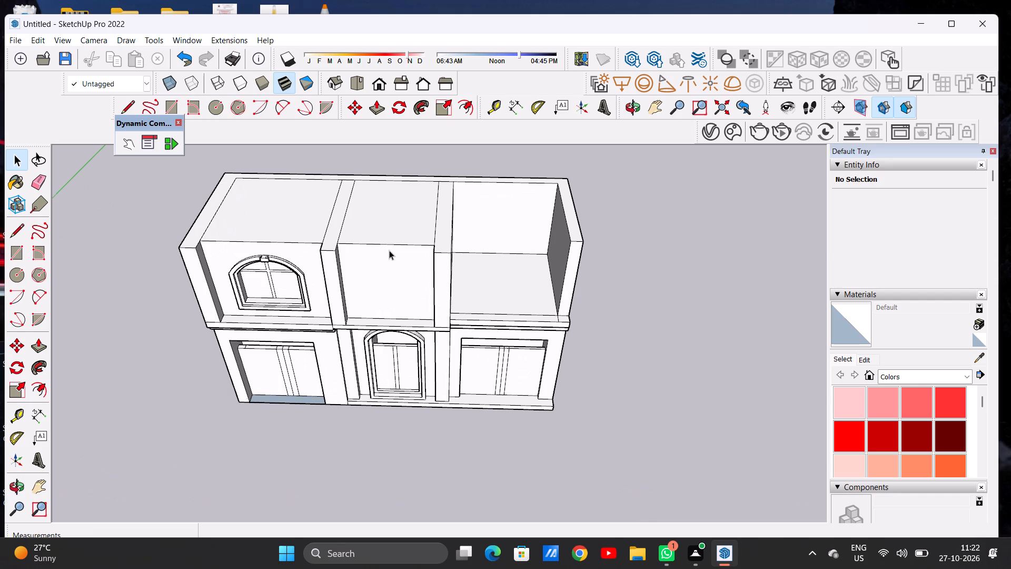
pyautogui.scroll(-14, 389, 249)
pyautogui.scroll(-17, 405, 254)
pyautogui.scroll(12, 383, 255)
pyautogui.moveTo(371, 288); pyautogui.dragTo(380, 201, button='middle')
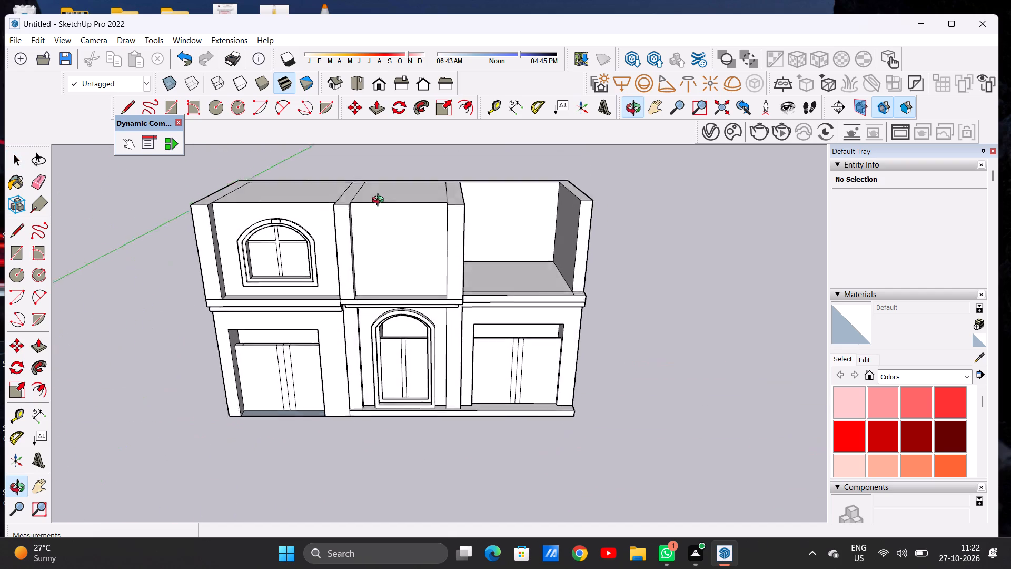
pyautogui.moveTo(380, 201); pyautogui.dragTo(388, 170, button='middle')
pyautogui.scroll(1, 382, 232)
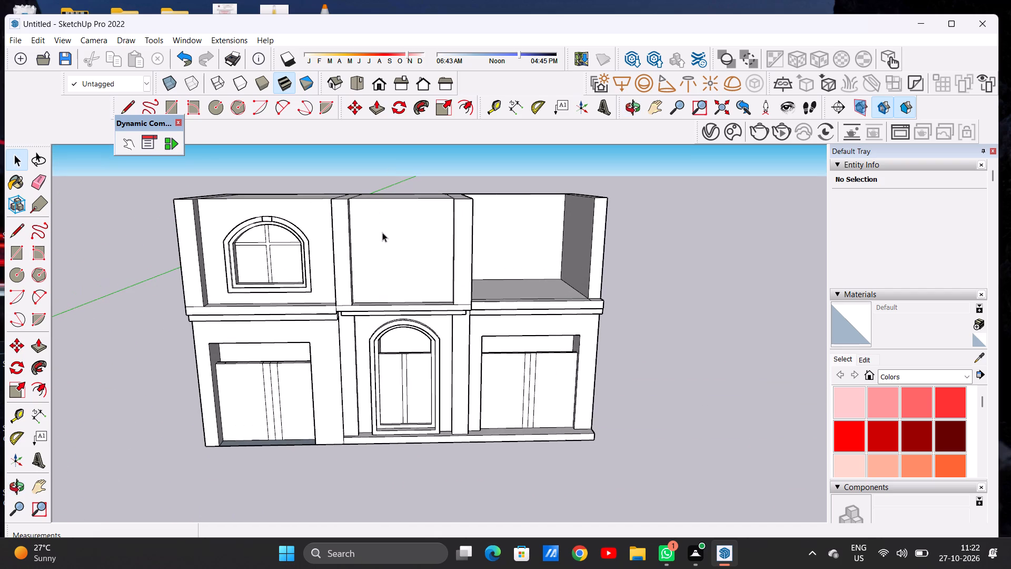
pyautogui.scroll(-4, 389, 246)
pyautogui.moveTo(381, 247); pyautogui.dragTo(388, 224, button='middle')
pyautogui.scroll(7, 400, 251)
pyautogui.moveTo(401, 256); pyautogui.dragTo(401, 247, button='middle')
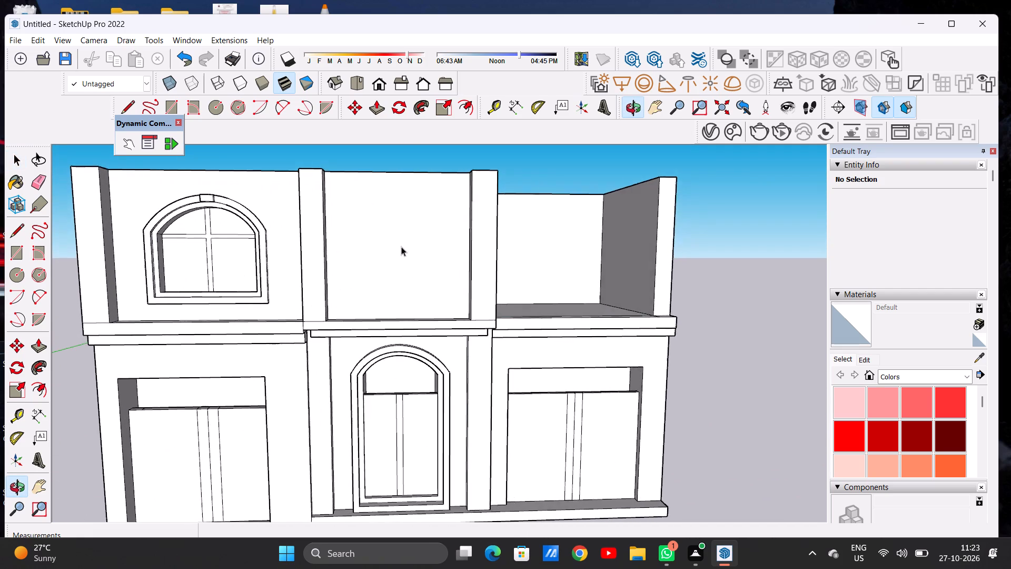
pyautogui.press('r')
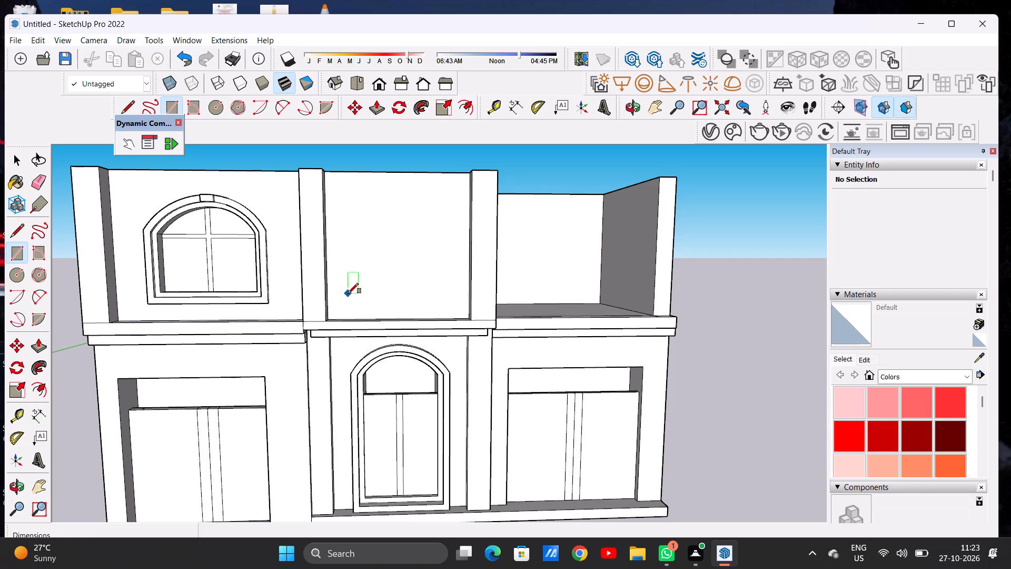
pyautogui.click(348, 293)
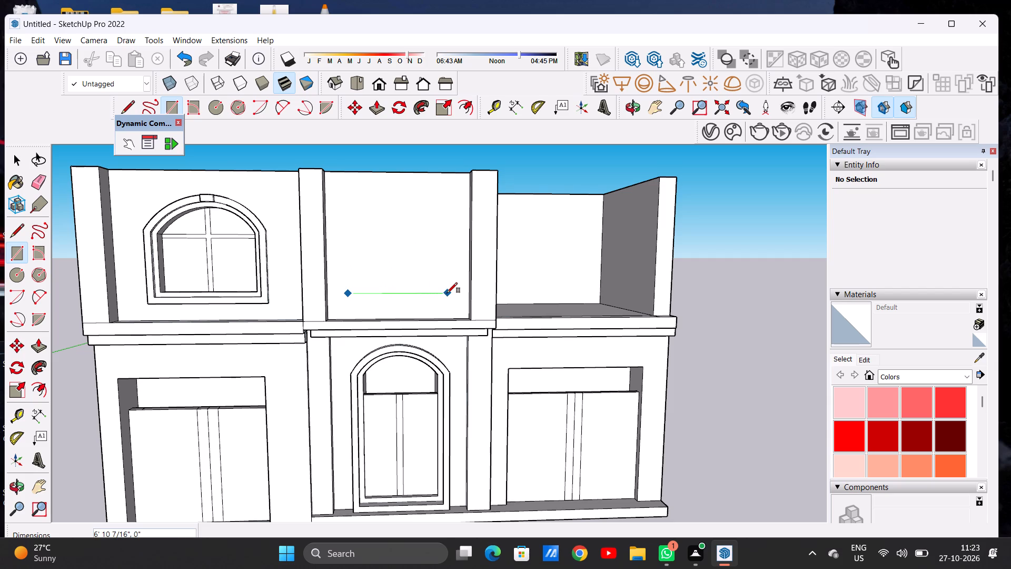
pyautogui.click(447, 293)
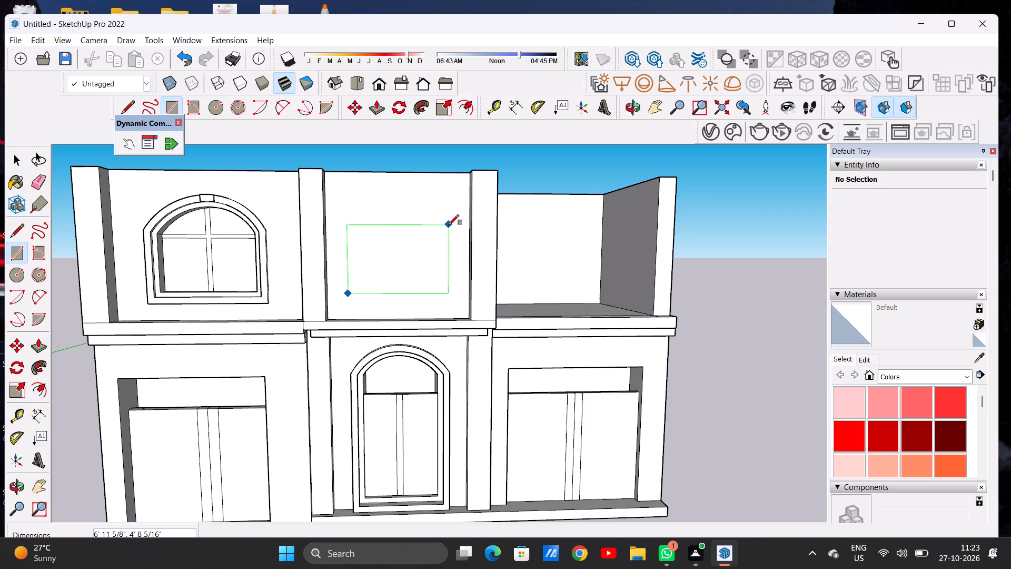
pyautogui.click(449, 225)
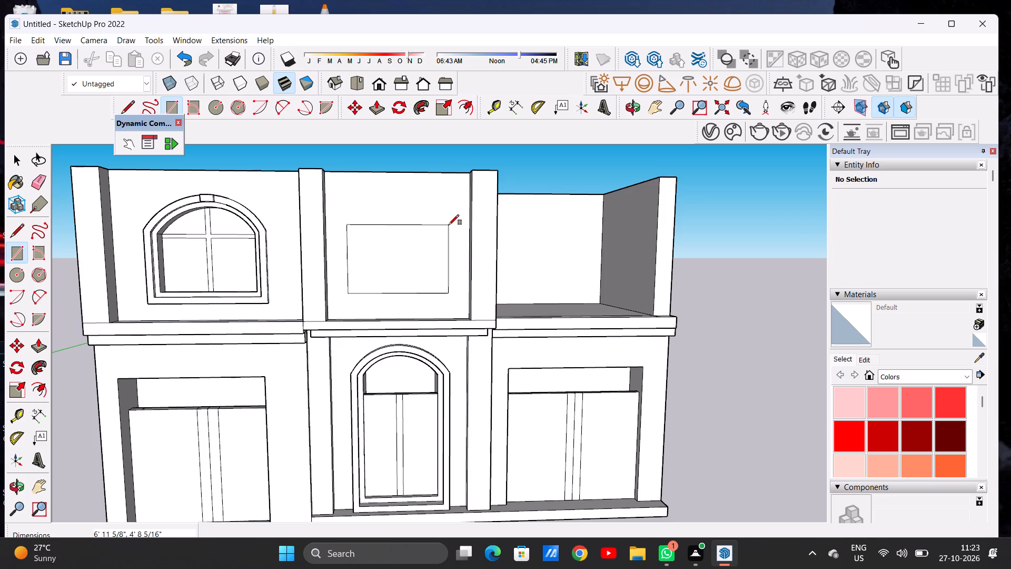
pyautogui.press('space')
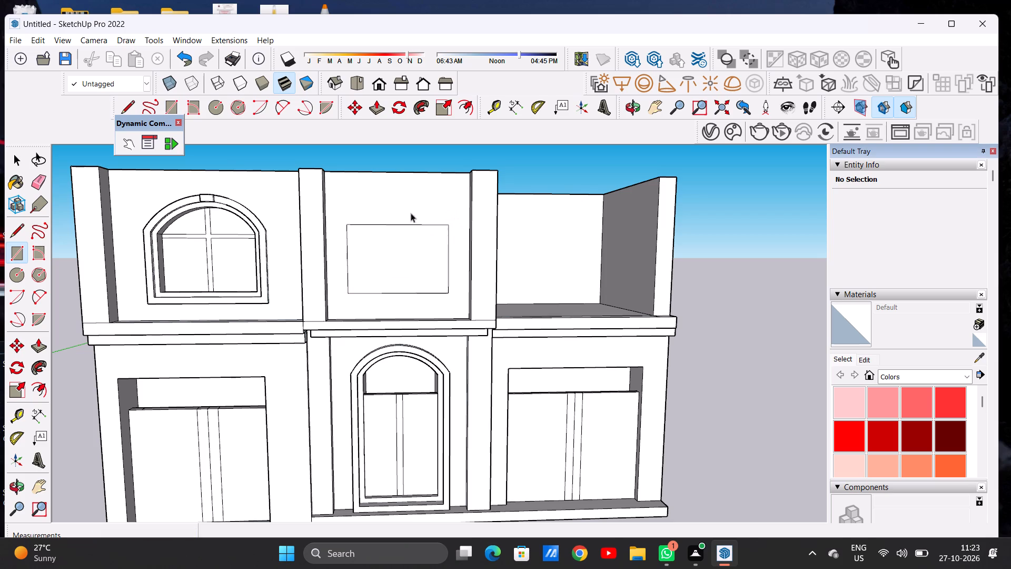
# Draw a second rectangle about 6' 11 5/8" by 1' 10 5/8" directly on top of the first, sharing its upper edge.
pyautogui.press('r')
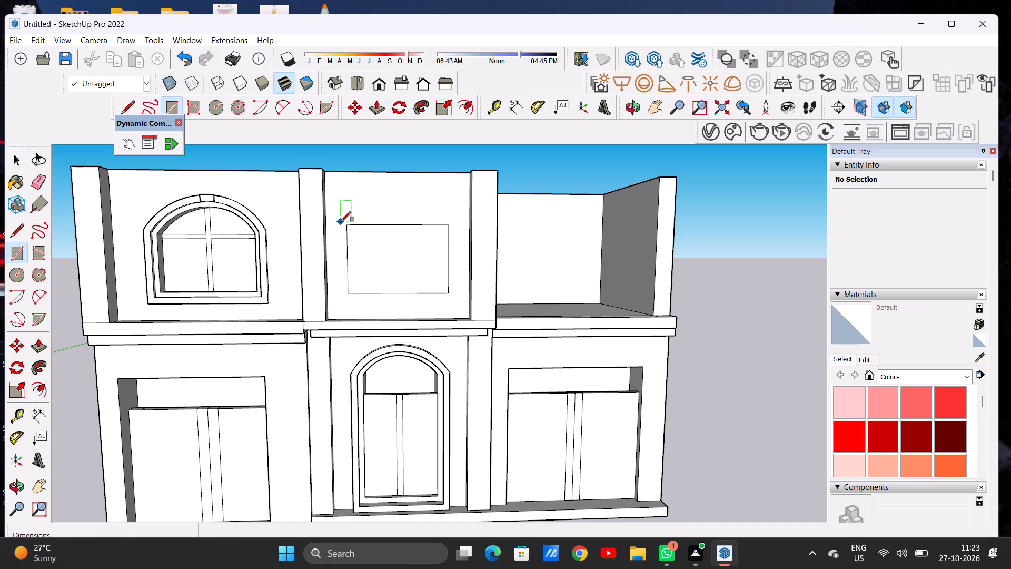
pyautogui.click(348, 222)
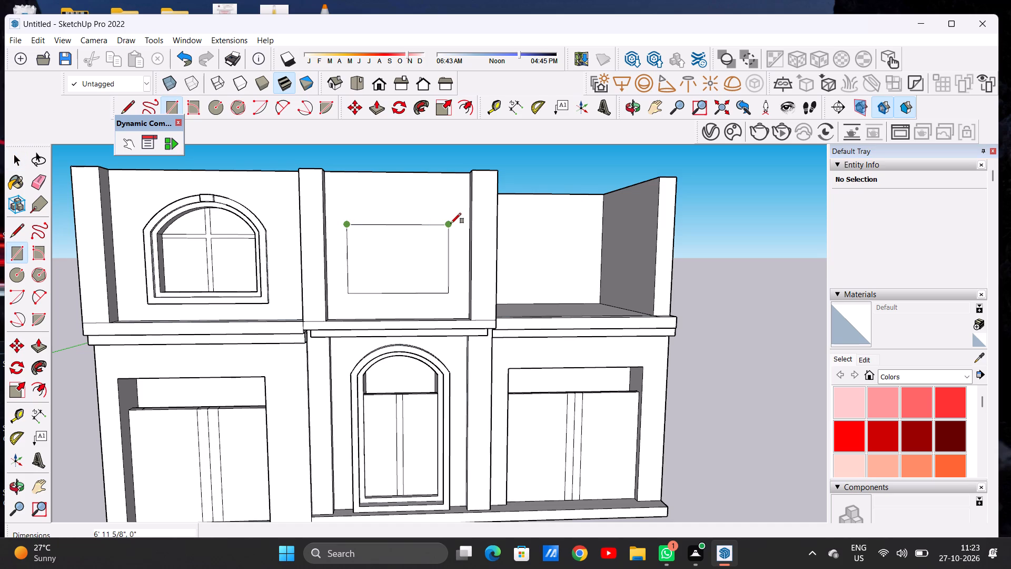
pyautogui.click(451, 223)
pyautogui.click(450, 197)
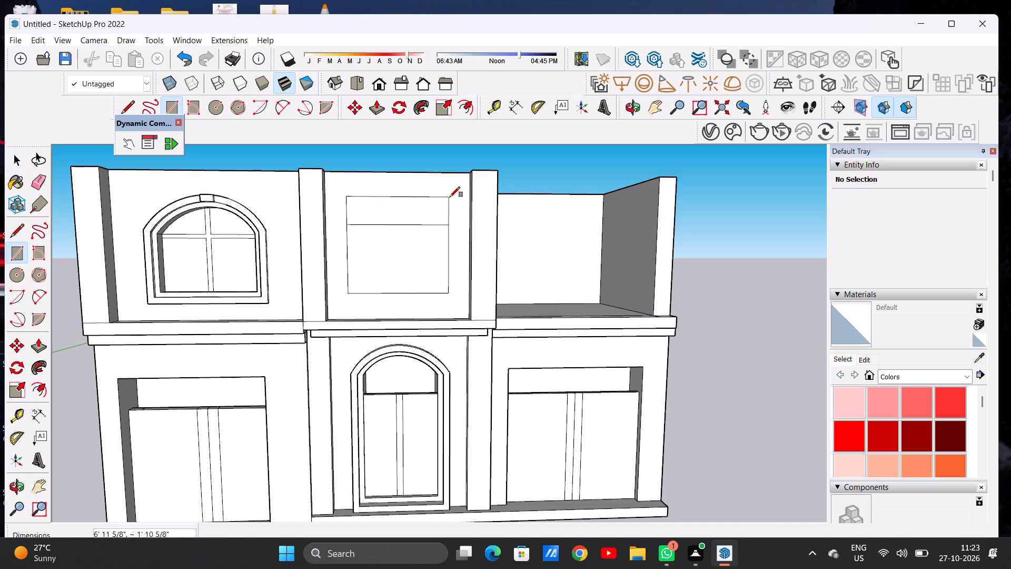
pyautogui.press('space')
# Draw two sloping lines from the ends of the window outline's horizontal divider up to the midpoint of its top edge.
pyautogui.scroll(-6, 343, 258)
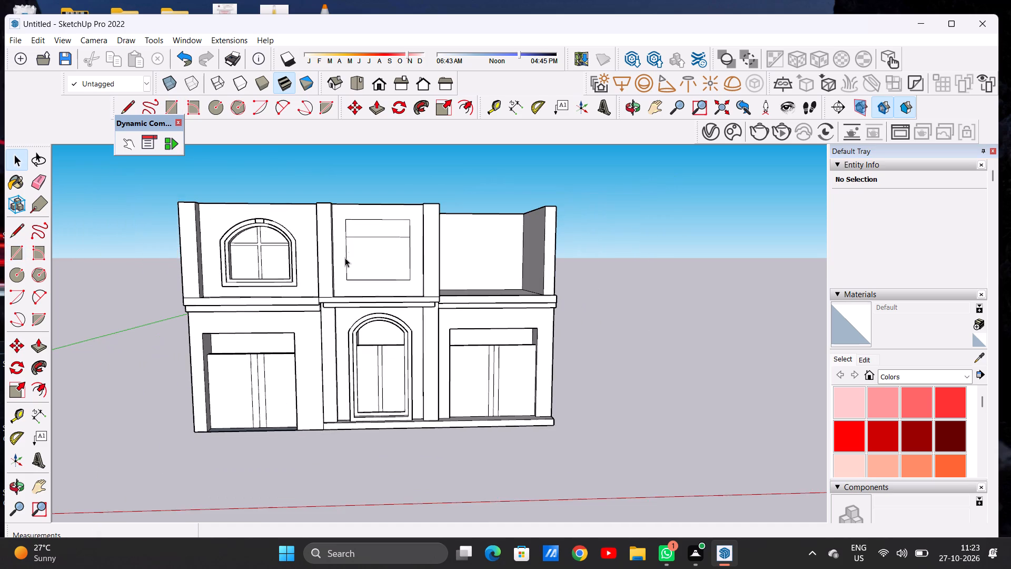
pyautogui.scroll(8, 368, 229)
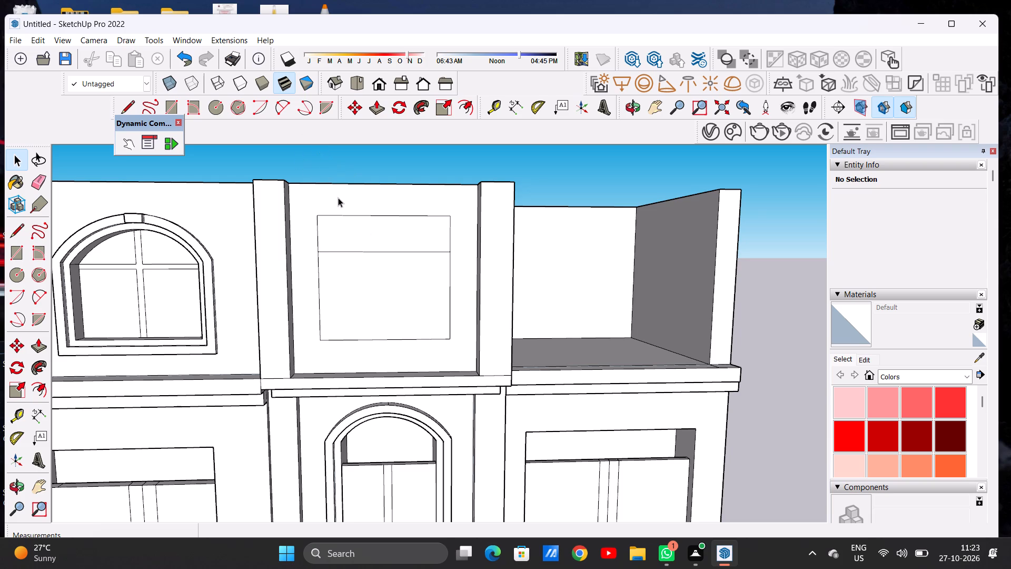
pyautogui.press('l')
pyautogui.scroll(5, 342, 201)
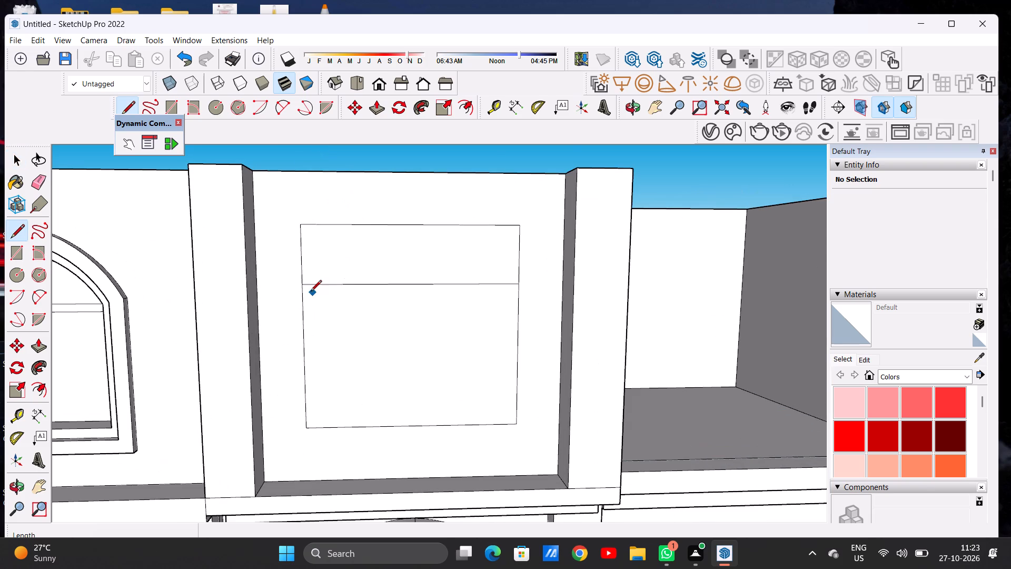
pyautogui.click(303, 284)
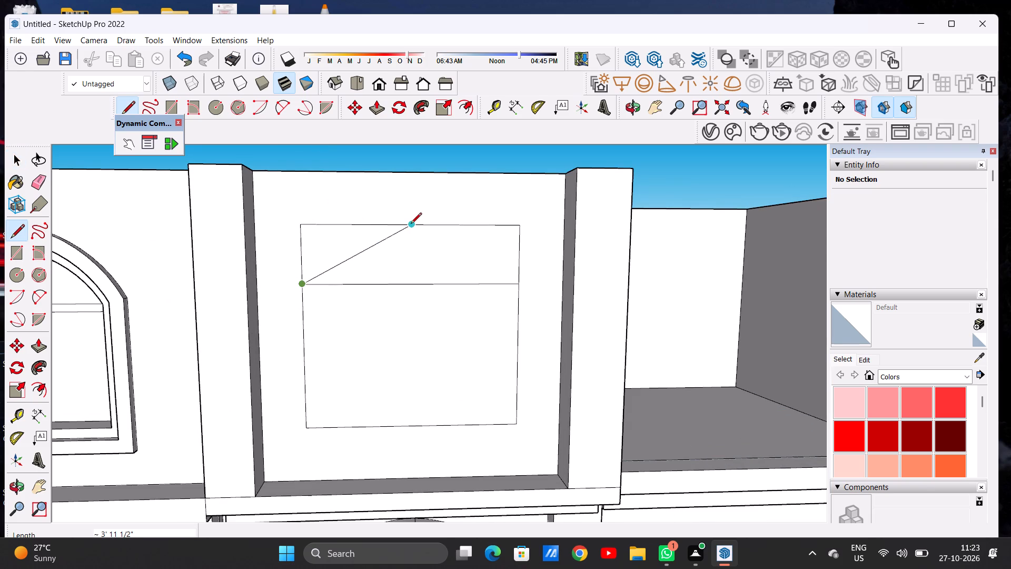
pyautogui.click(411, 224)
pyautogui.click(411, 225)
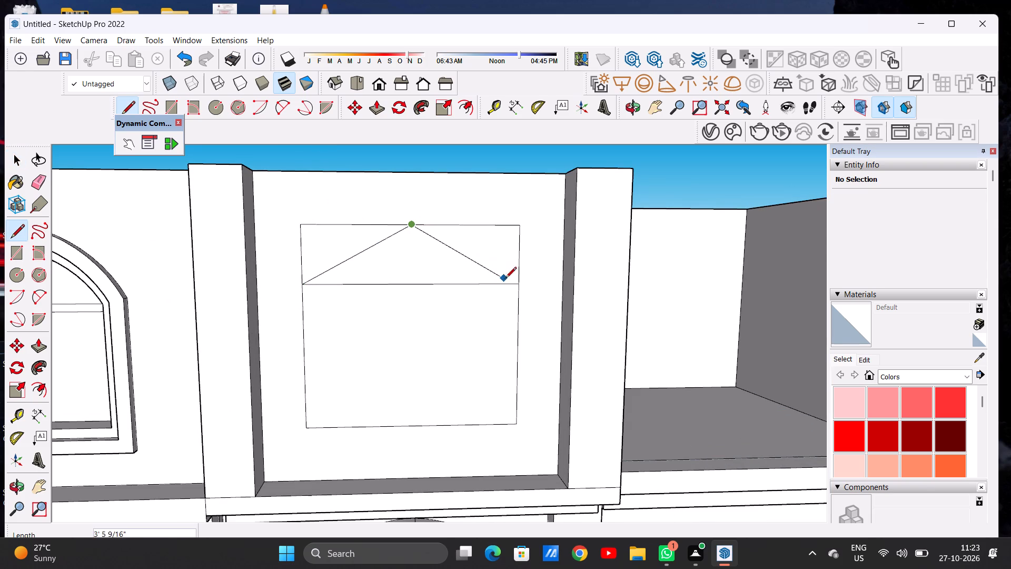
pyautogui.click(518, 284)
pyautogui.press('space')
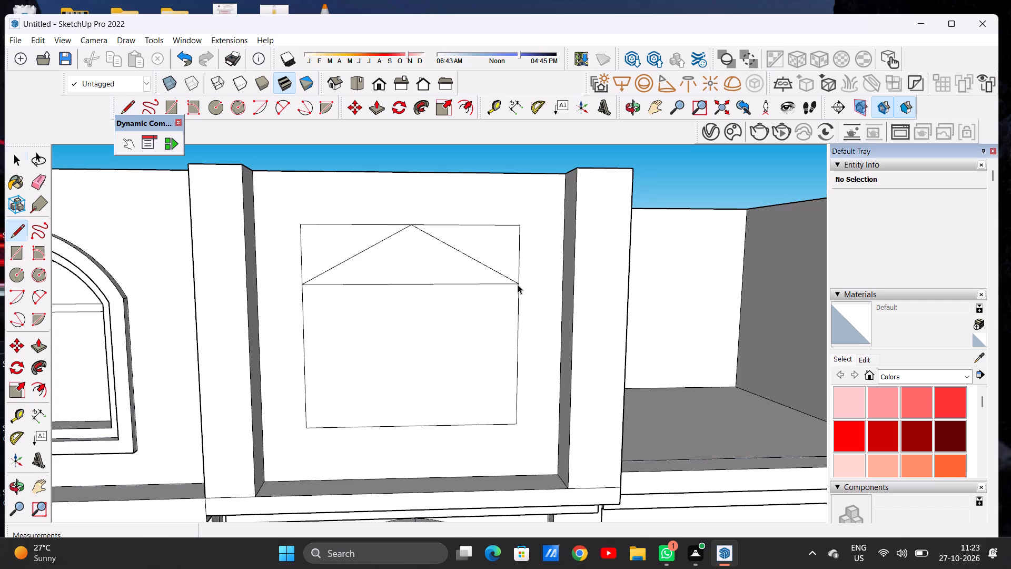
# Draw an arc over the left sloping line, from the divider's left end to the apex, bulging outward about 3 13/16".
pyautogui.click(279, 106)
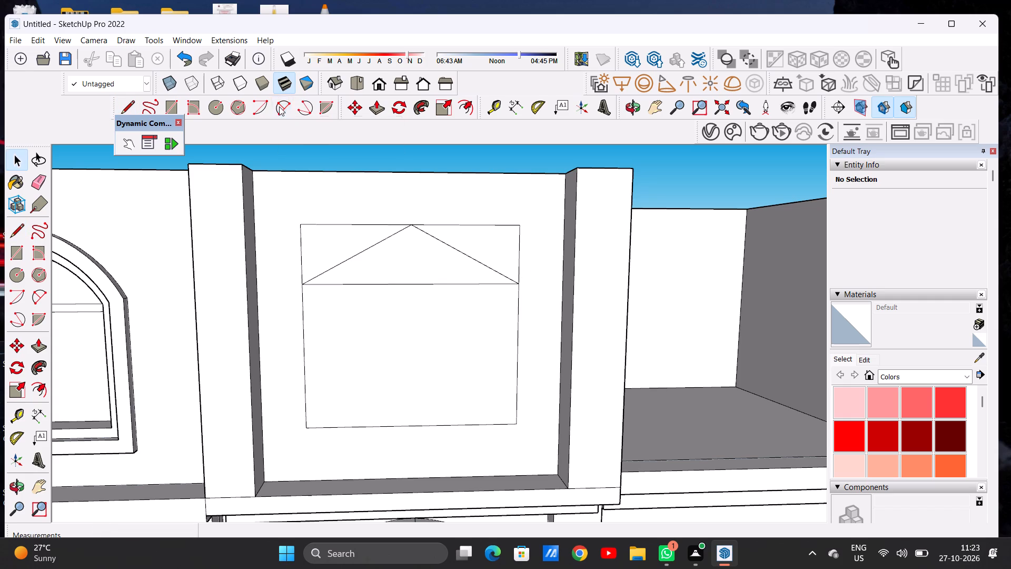
pyautogui.click(305, 286)
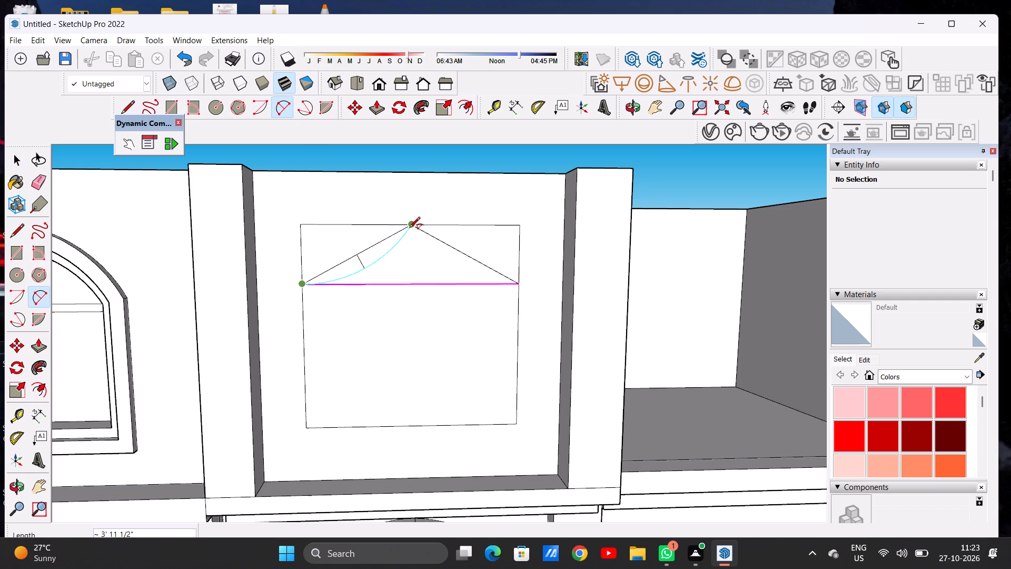
pyautogui.click(410, 228)
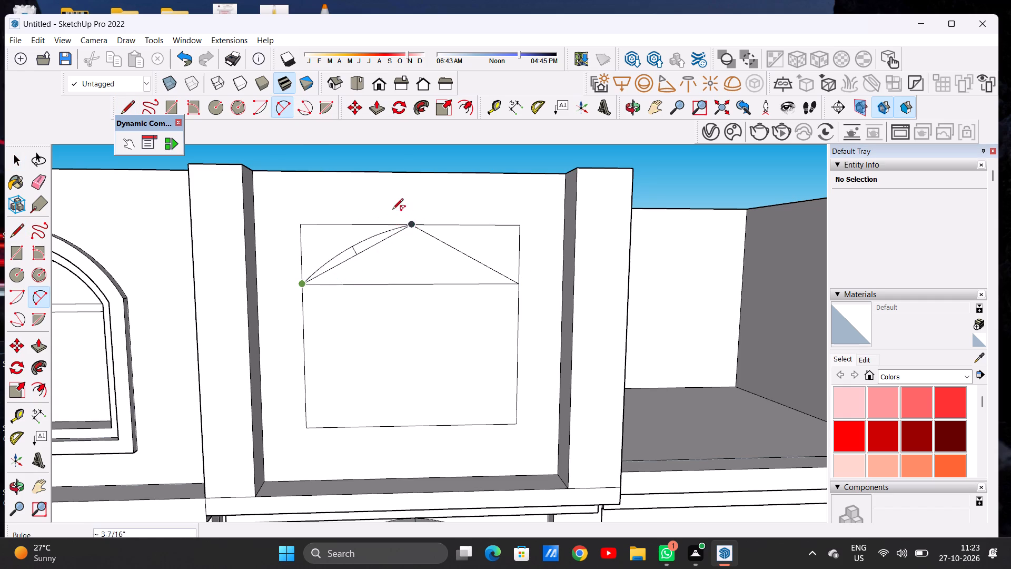
pyautogui.scroll(4, 392, 213)
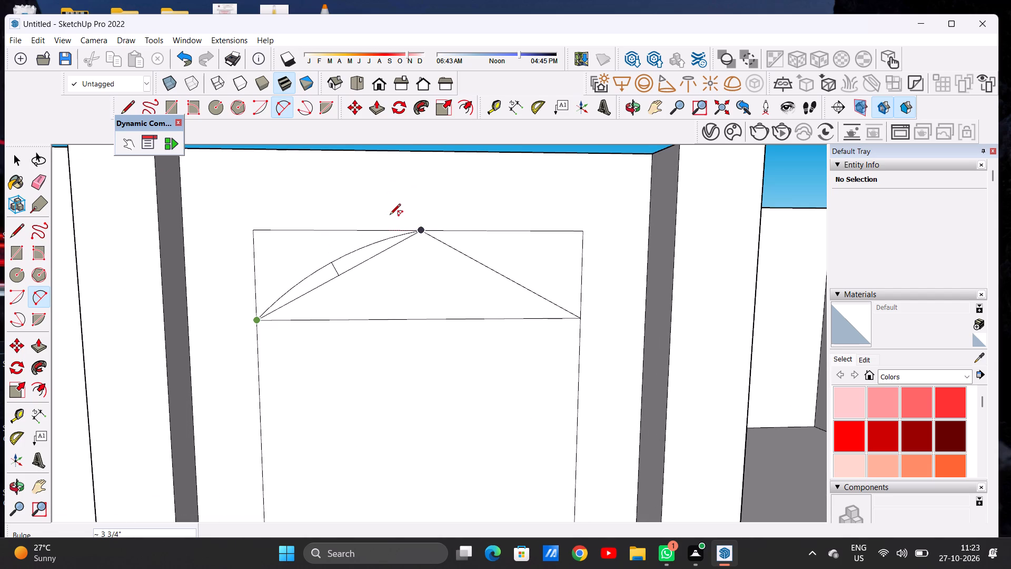
pyautogui.click(389, 215)
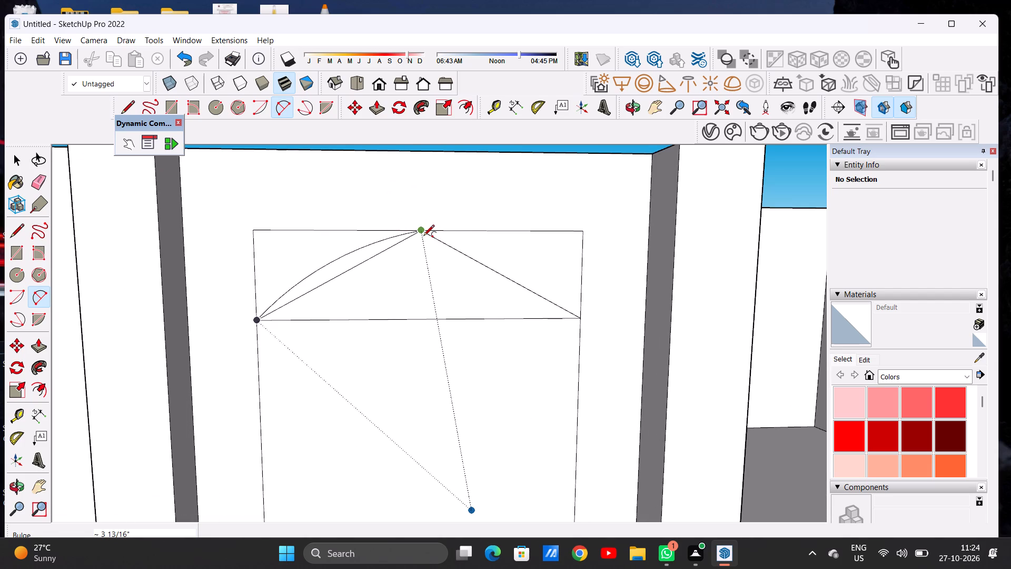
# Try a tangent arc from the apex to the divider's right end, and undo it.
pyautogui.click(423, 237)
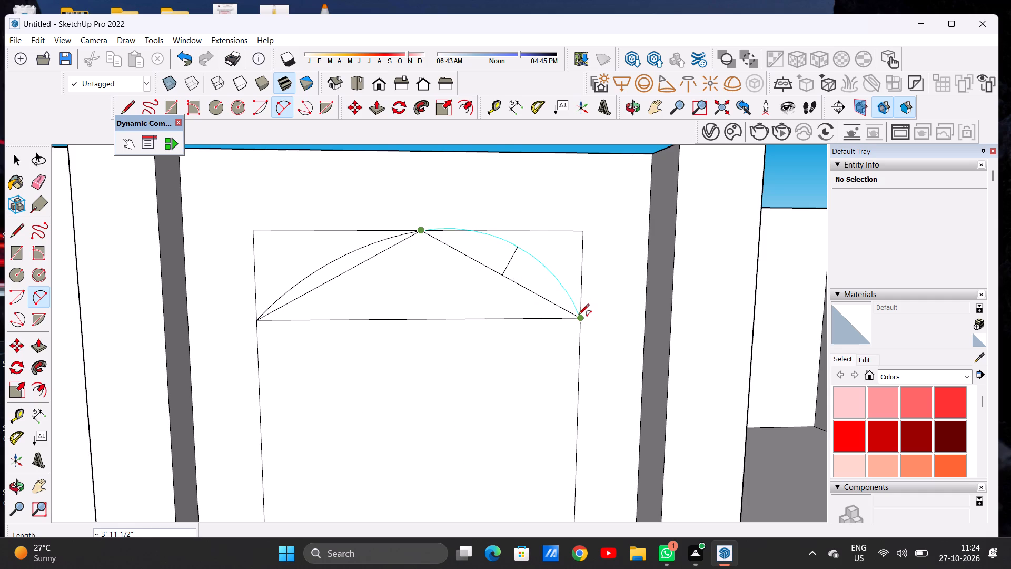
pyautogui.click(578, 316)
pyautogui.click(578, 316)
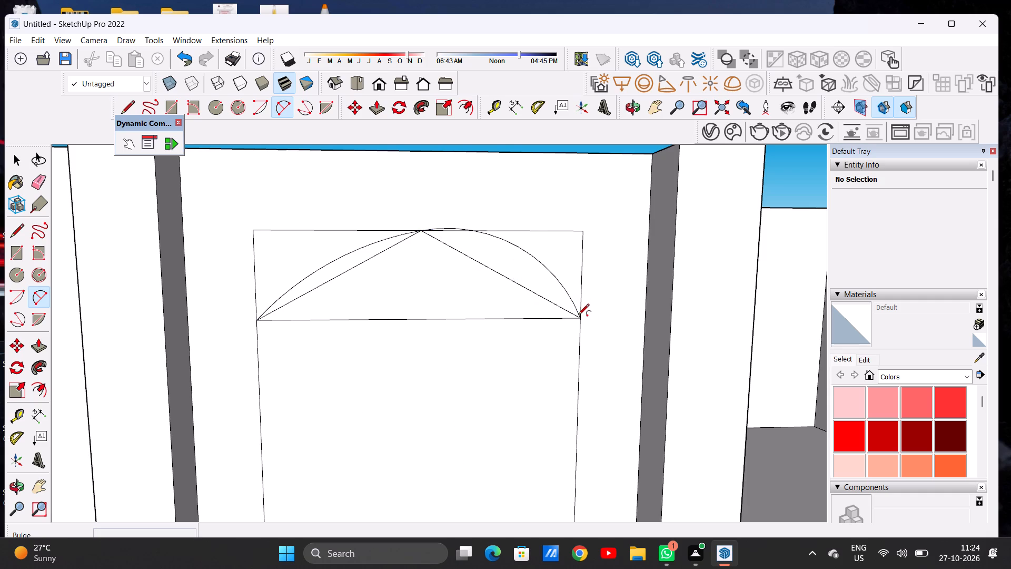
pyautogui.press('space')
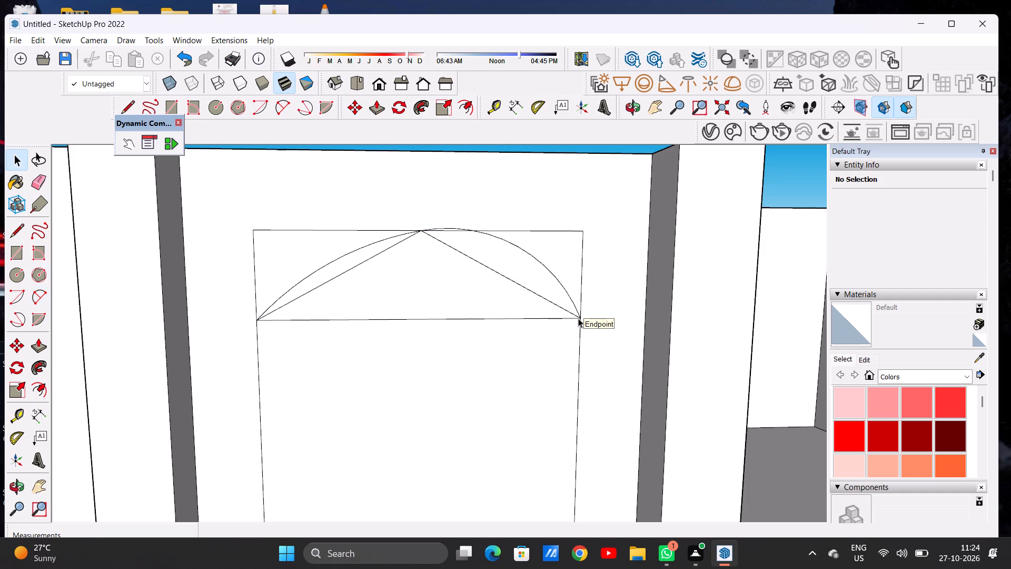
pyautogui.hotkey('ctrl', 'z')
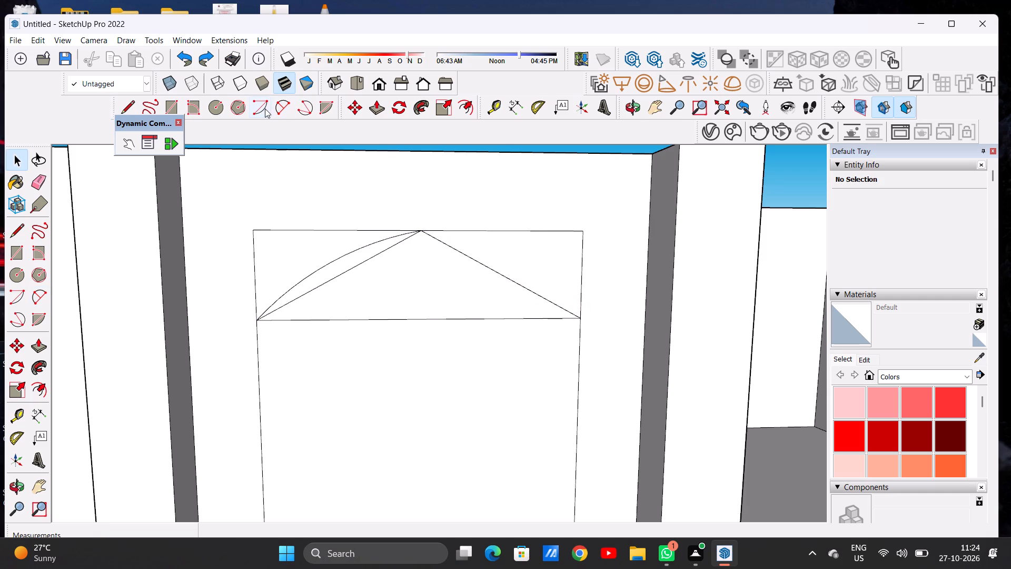
# Draw an arc from the apex to the divider's right end with a bulge of about 5", mirroring the left arc.
pyautogui.click(286, 107)
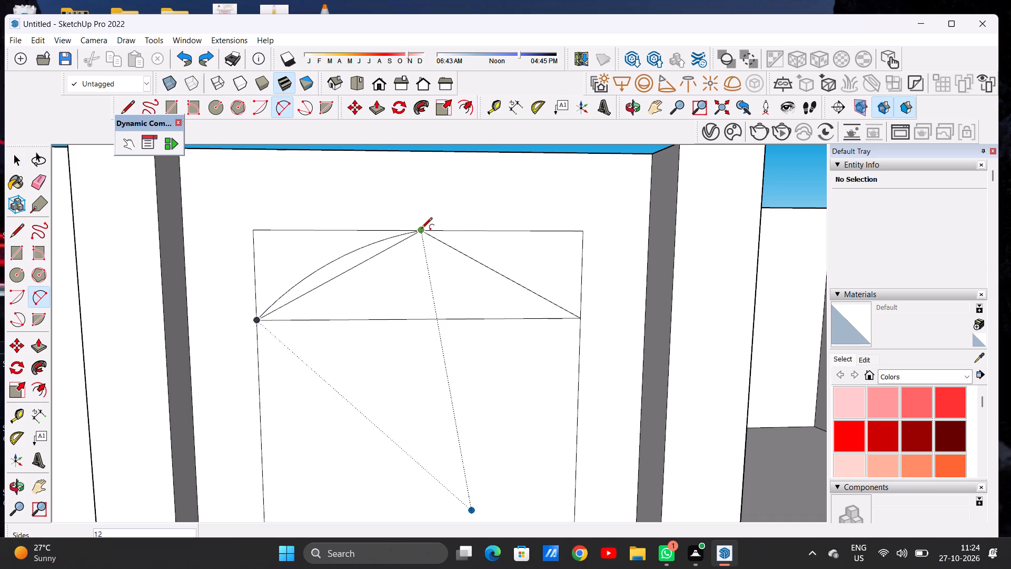
pyautogui.click(421, 229)
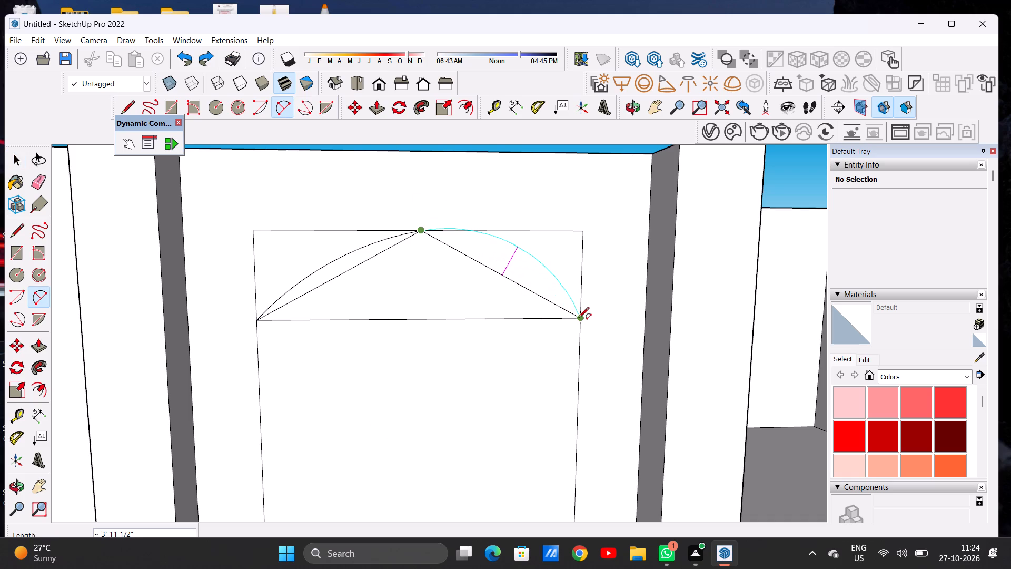
pyautogui.click(578, 319)
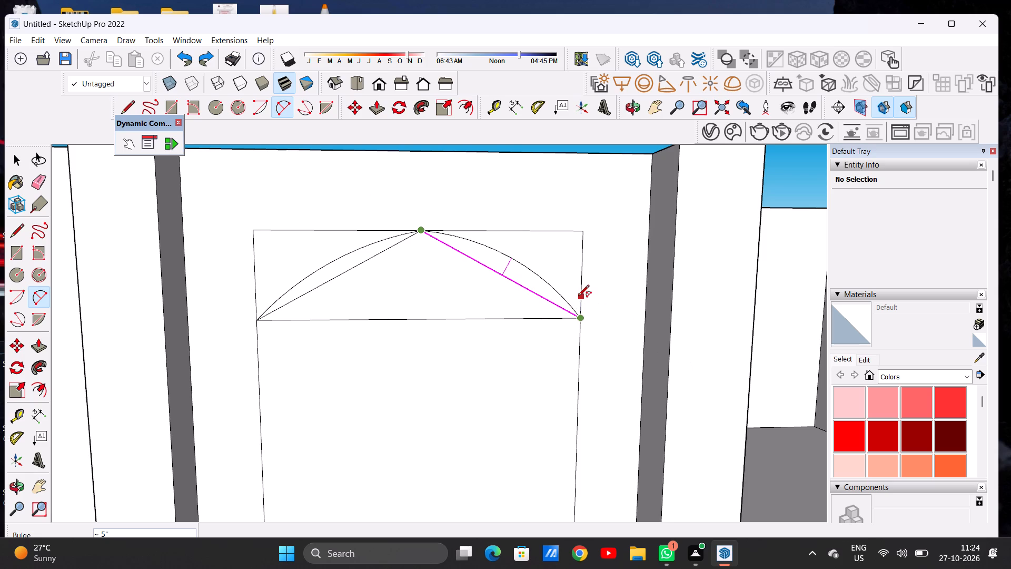
pyautogui.click(578, 297)
pyautogui.press('space')
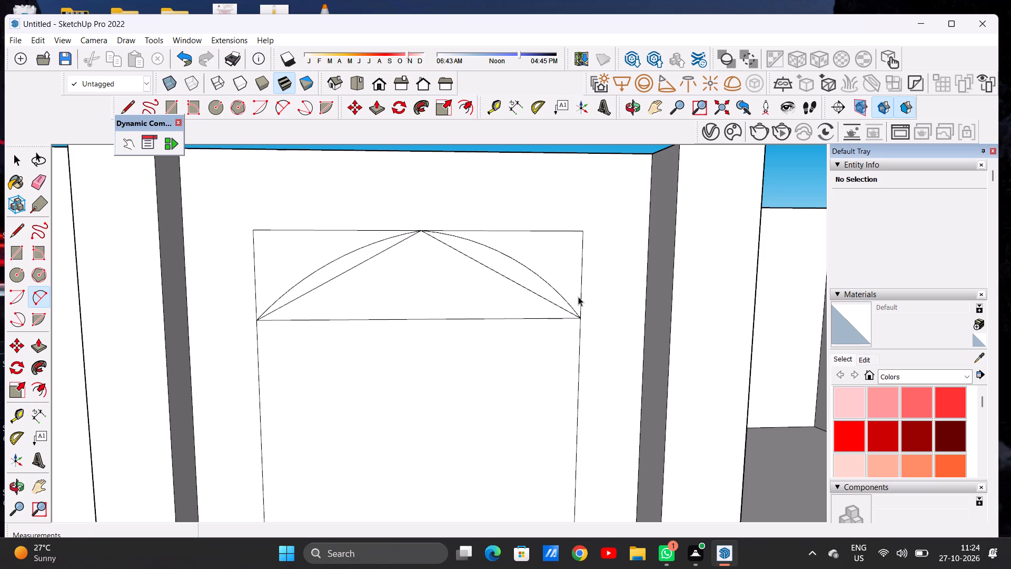
# Erase the two sloping lines under the arcs and the horizontal divider line.
pyautogui.write('E')
pyautogui.scroll(1, 489, 268)
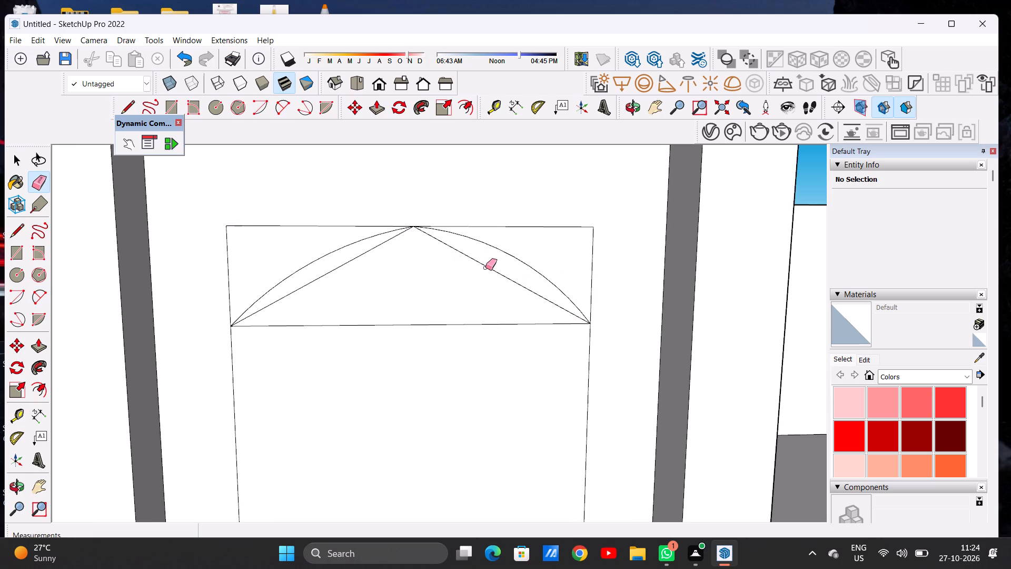
pyautogui.click(477, 261)
pyautogui.click(377, 246)
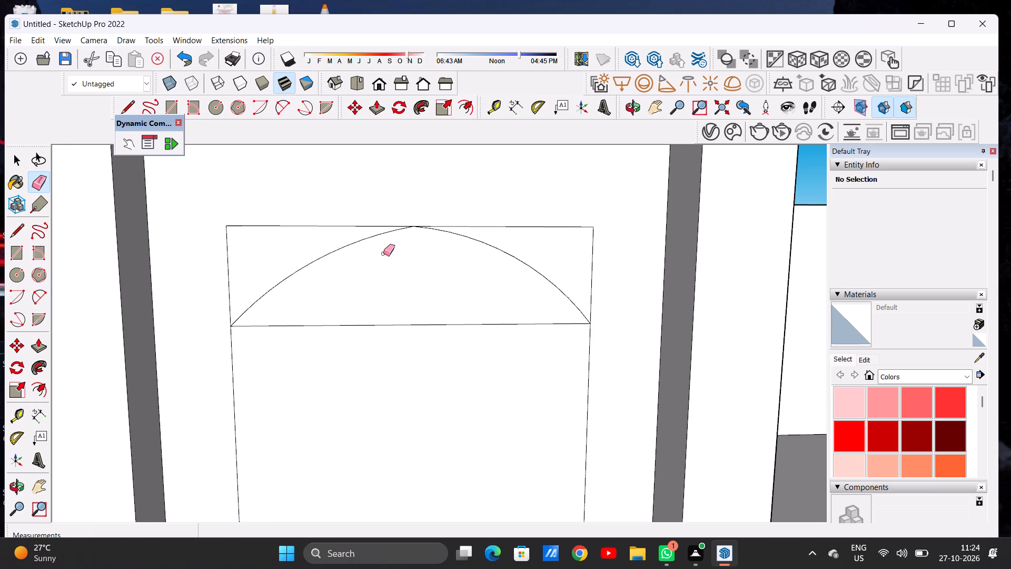
pyautogui.moveTo(435, 302); pyautogui.dragTo(445, 336)
# Erase the rectangle's top edge and the upper side edges outside the arcs, leaving a pointed-arch window outline.
pyautogui.scroll(-7, 370, 284)
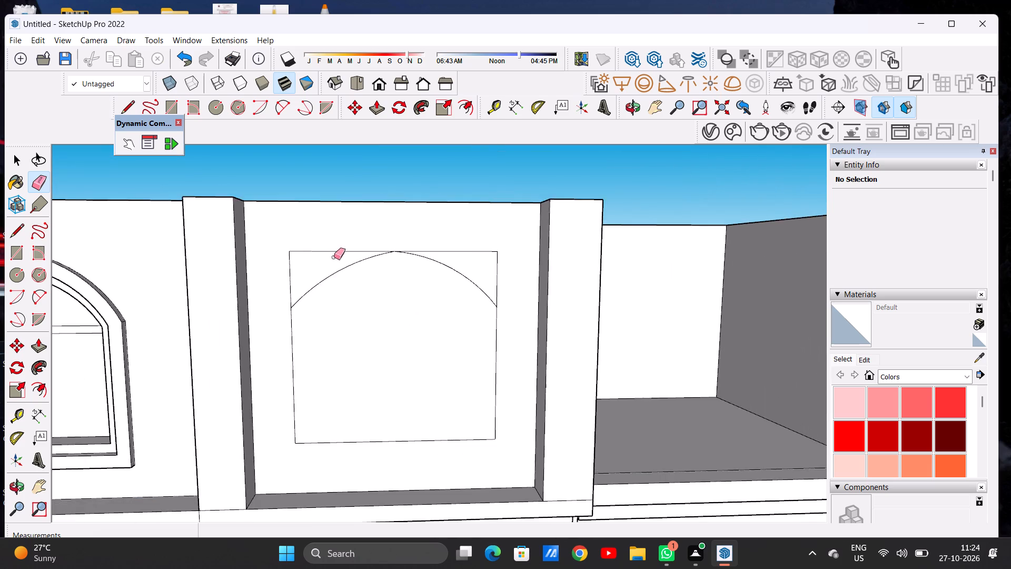
pyautogui.scroll(5, 334, 257)
pyautogui.moveTo(321, 249); pyautogui.dragTo(313, 257)
pyautogui.click(259, 249)
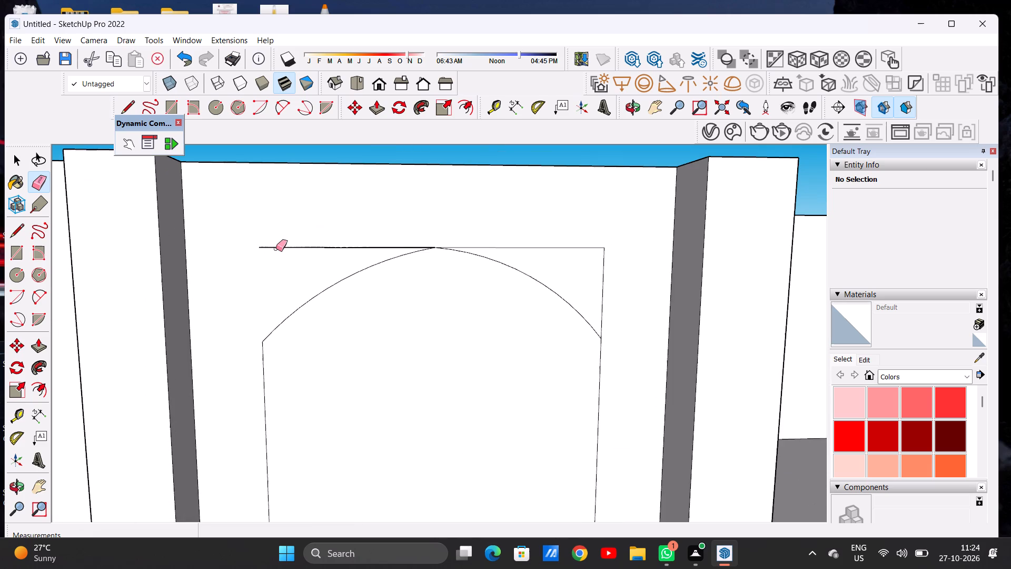
pyautogui.moveTo(316, 243); pyautogui.dragTo(304, 252)
pyautogui.moveTo(546, 244); pyautogui.dragTo(559, 252)
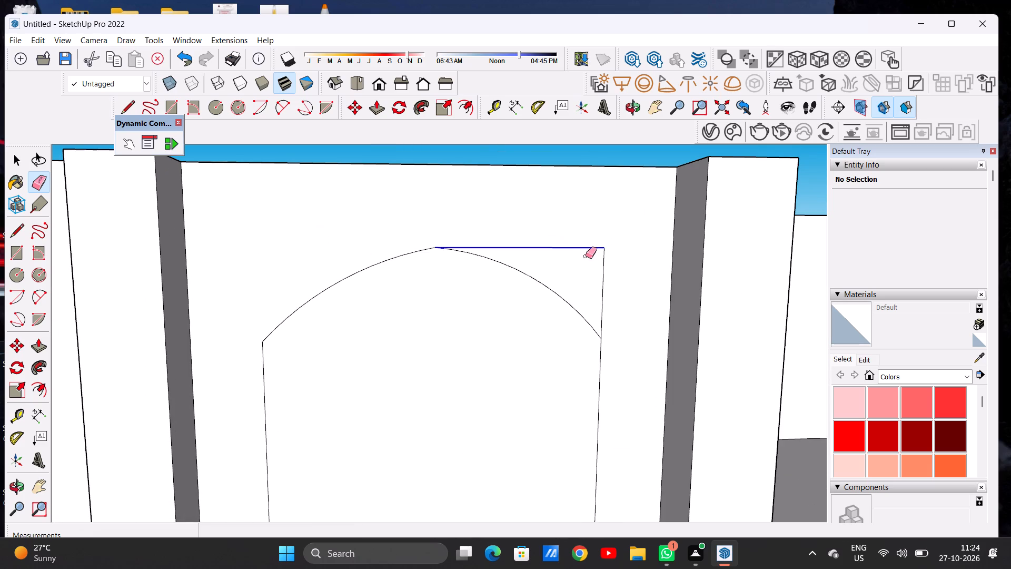
pyautogui.moveTo(597, 259); pyautogui.dragTo(607, 272)
pyautogui.scroll(-12, 419, 258)
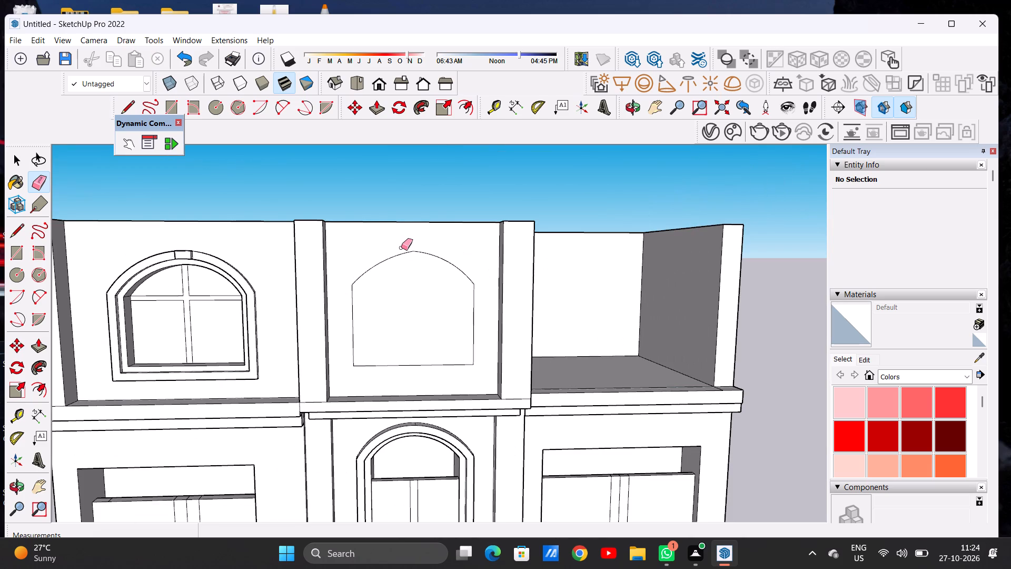
pyautogui.press('space')
# Create two nested frame outlines by offsetting the arched window face inward about 3 11/16", and the resulting inner face about 4 13/16".
pyautogui.scroll(3, 404, 310)
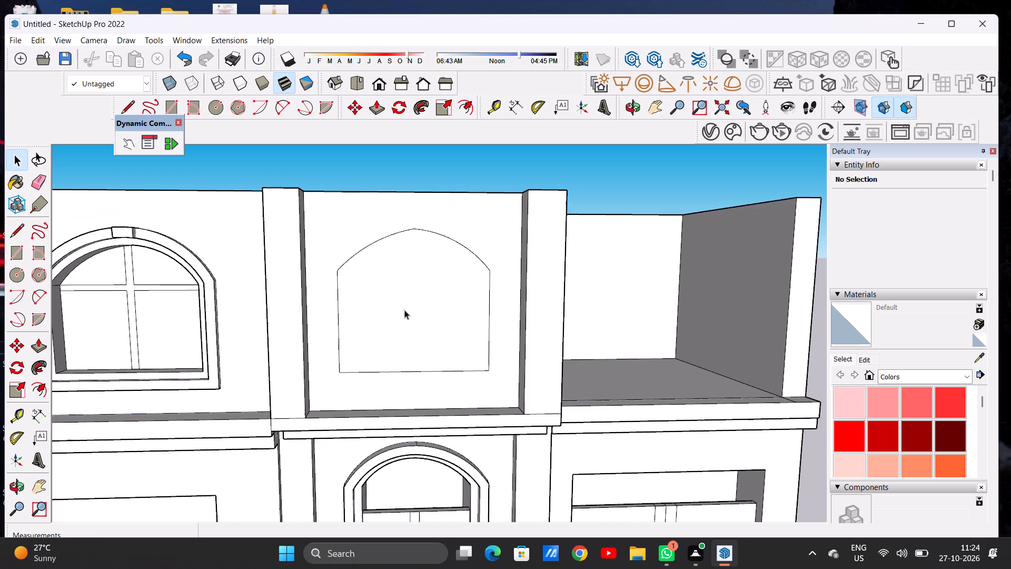
pyautogui.write('OF')
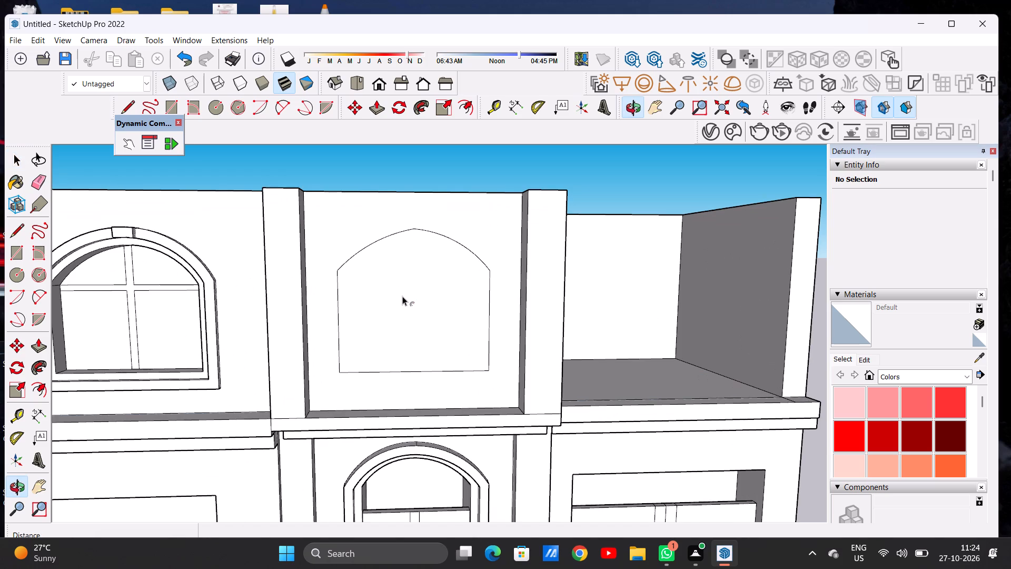
pyautogui.click(394, 240)
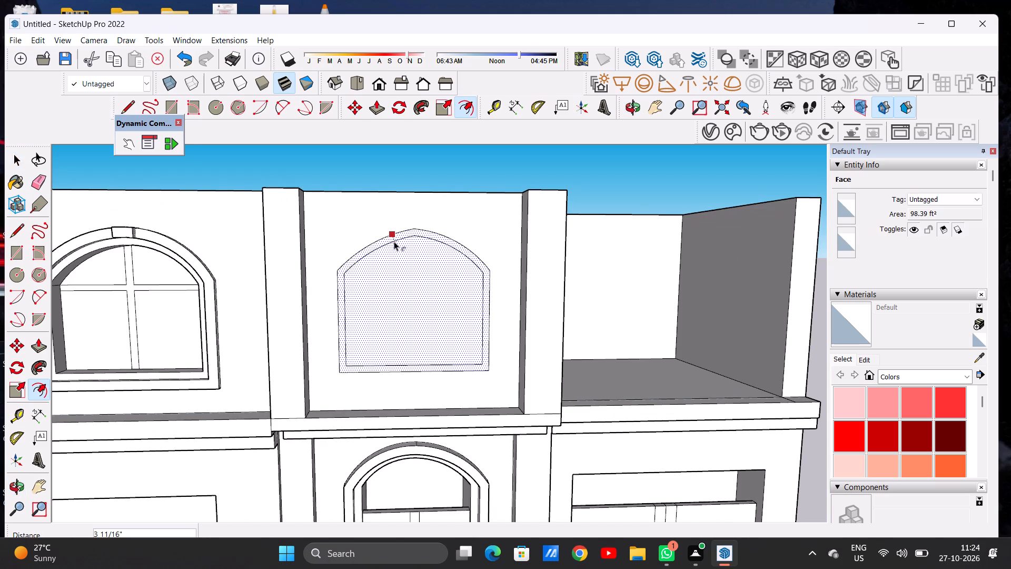
pyautogui.click(394, 241)
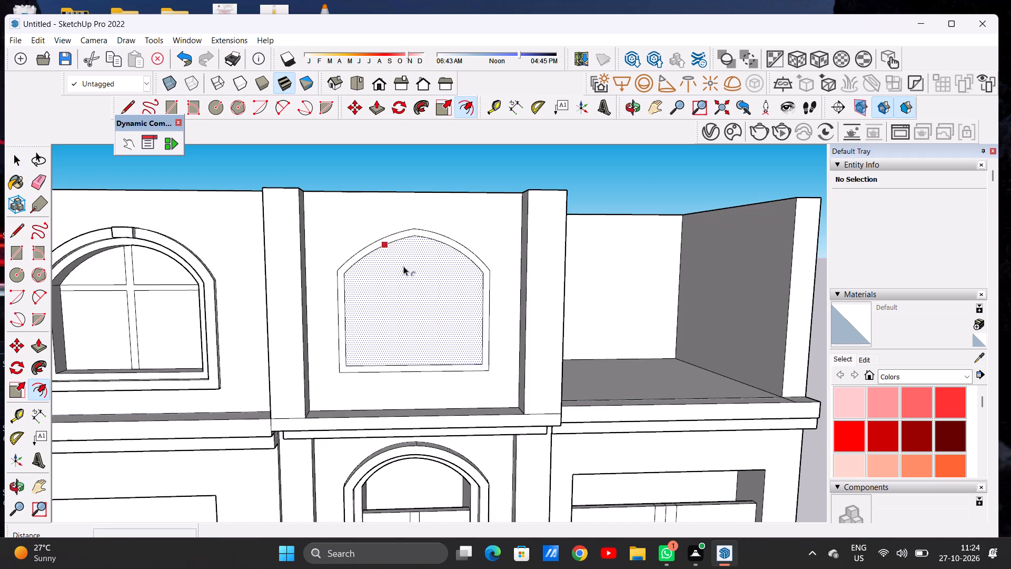
pyautogui.click(404, 261)
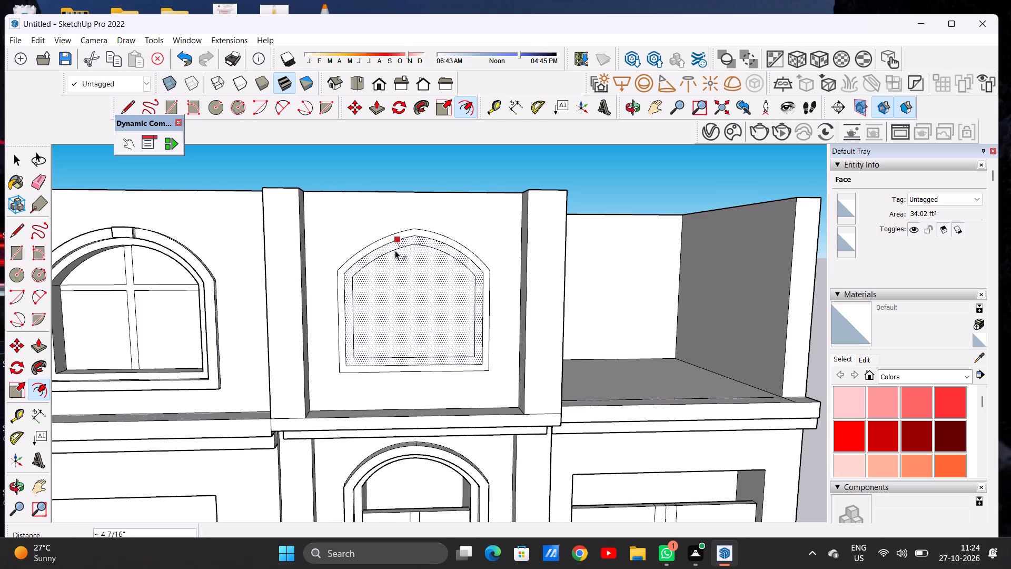
pyautogui.click(395, 250)
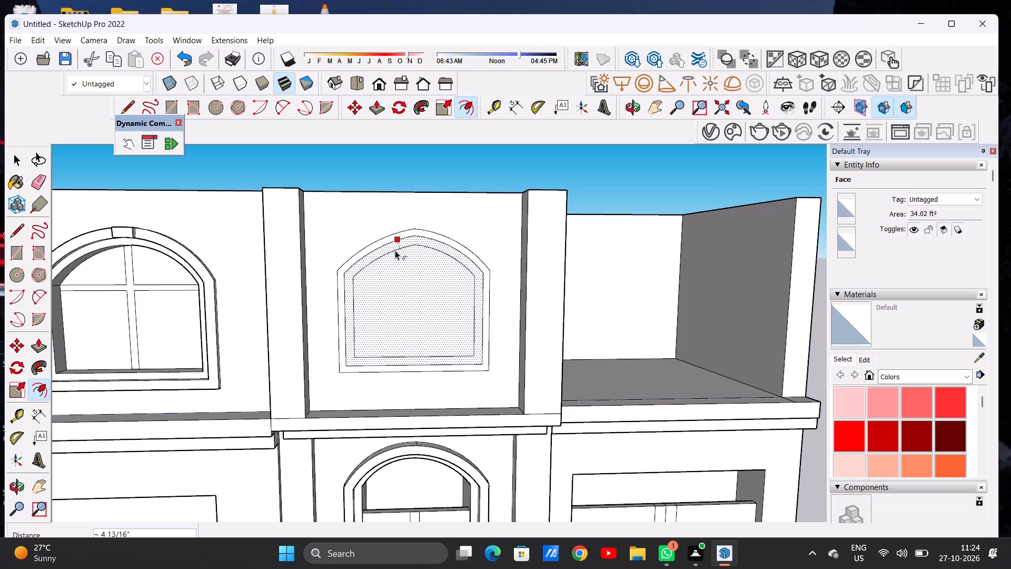
pyautogui.press('space')
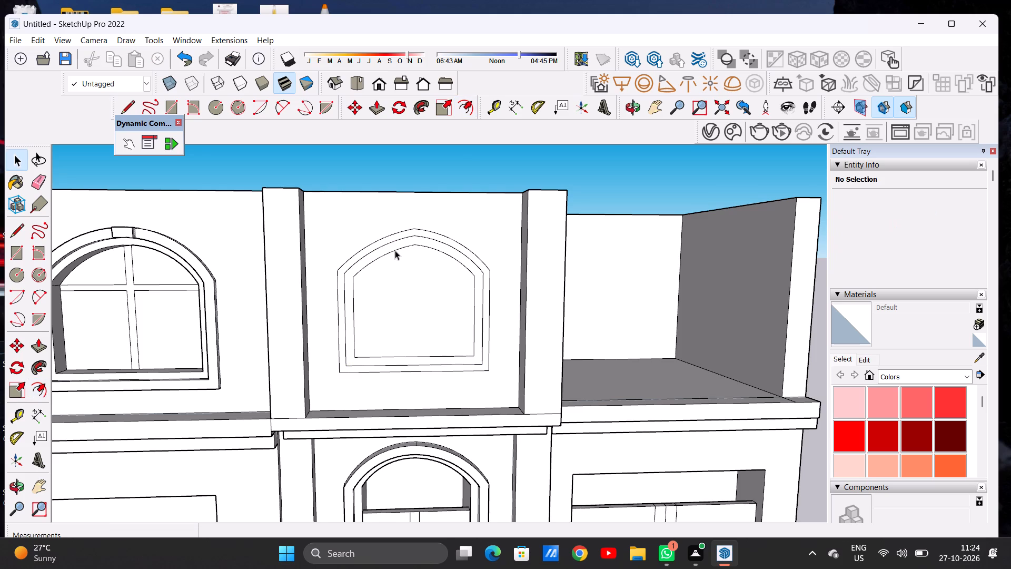
# Draw two vertical lines, about 8 3/4" and 8 5/8" long, across both frame bands on either side of the apex to outline the keystone.
pyautogui.scroll(5, 408, 242)
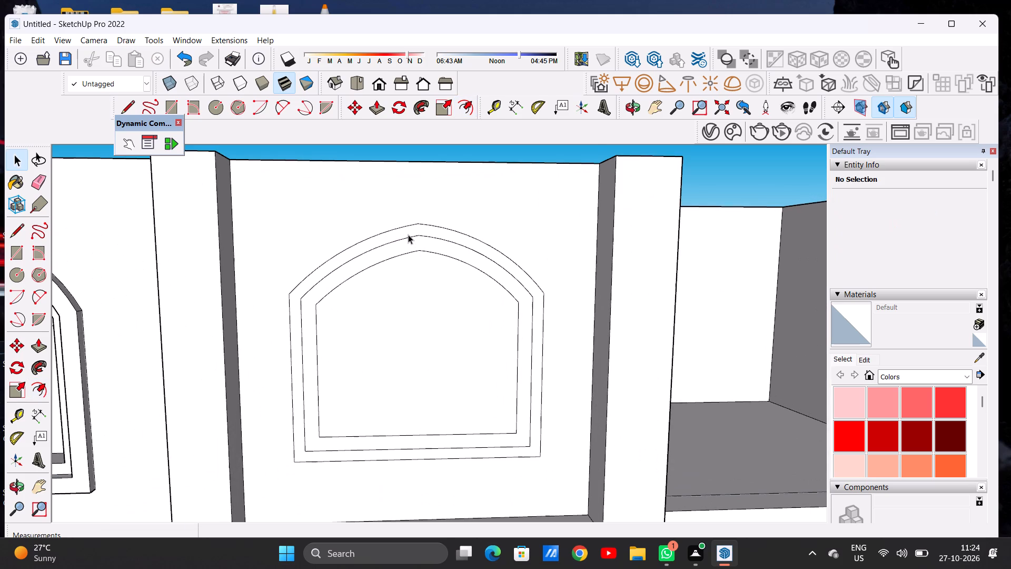
pyautogui.press('l')
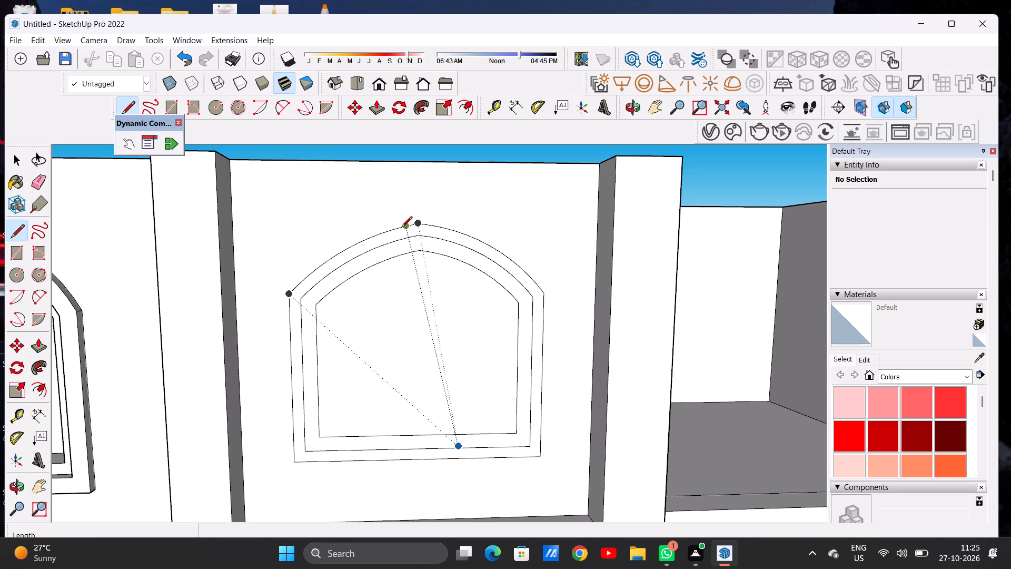
pyautogui.scroll(3, 402, 231)
pyautogui.click(404, 229)
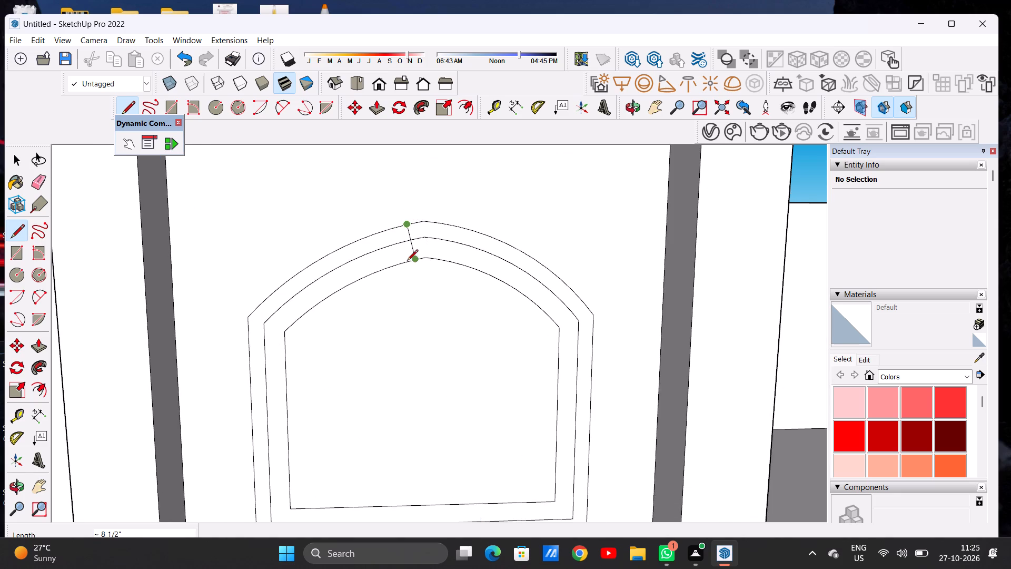
pyautogui.scroll(5, 412, 259)
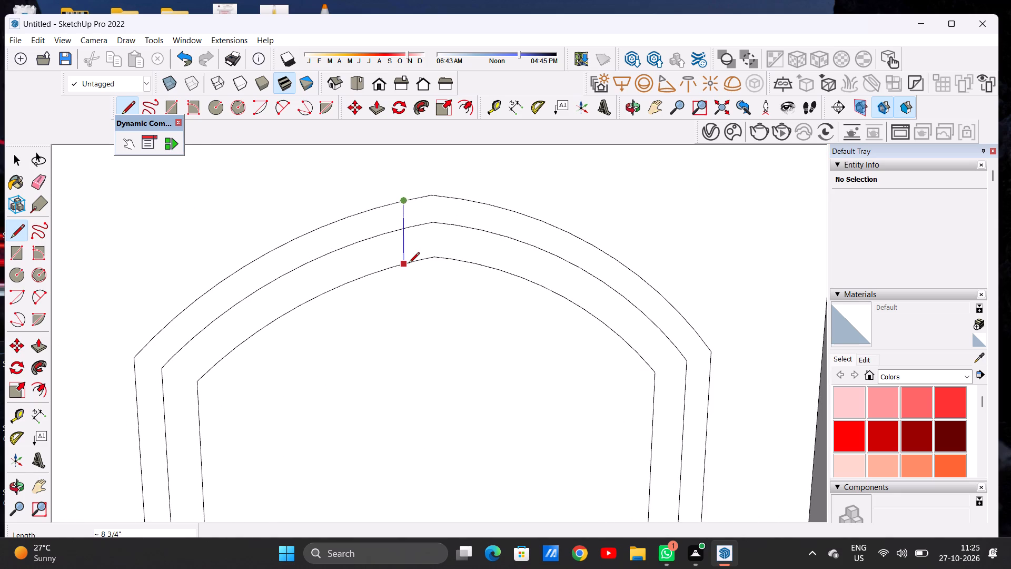
pyautogui.click(409, 264)
pyautogui.click(462, 201)
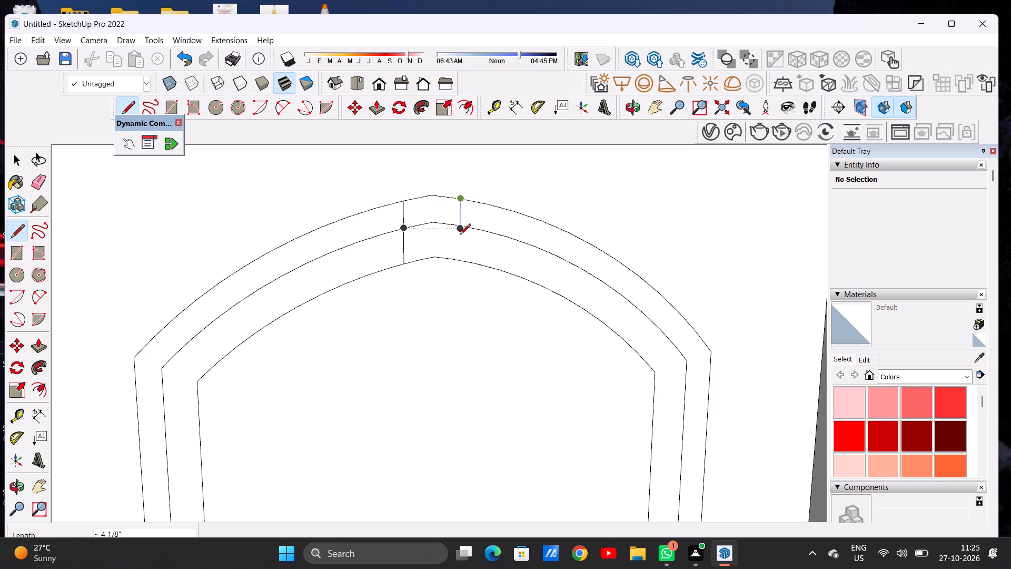
pyautogui.click(460, 257)
pyautogui.press('space')
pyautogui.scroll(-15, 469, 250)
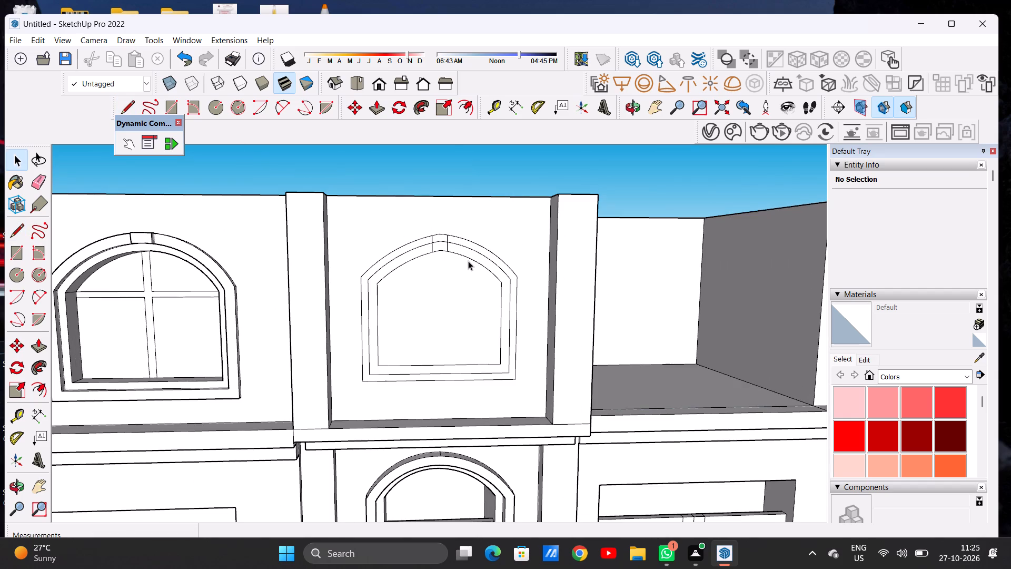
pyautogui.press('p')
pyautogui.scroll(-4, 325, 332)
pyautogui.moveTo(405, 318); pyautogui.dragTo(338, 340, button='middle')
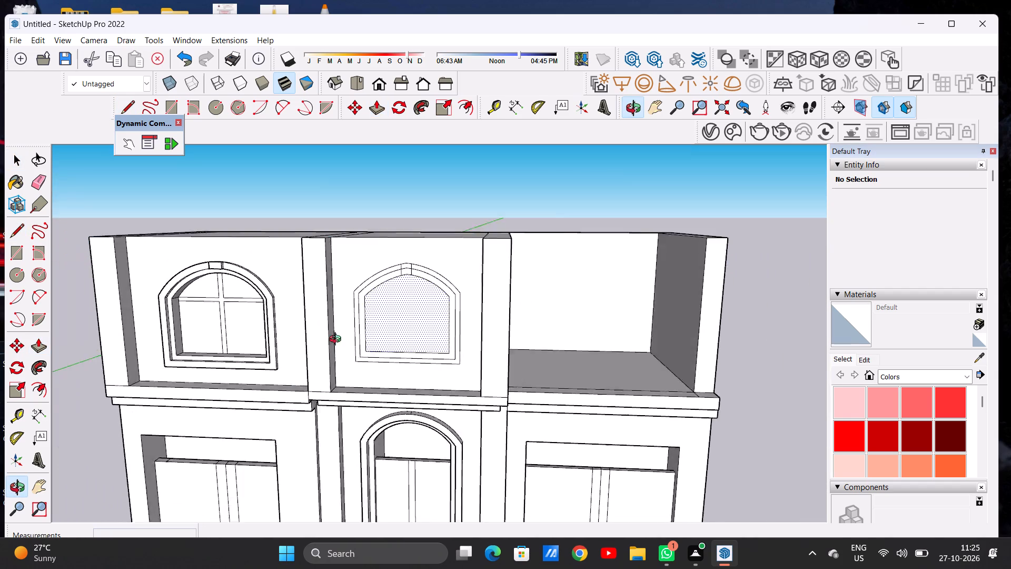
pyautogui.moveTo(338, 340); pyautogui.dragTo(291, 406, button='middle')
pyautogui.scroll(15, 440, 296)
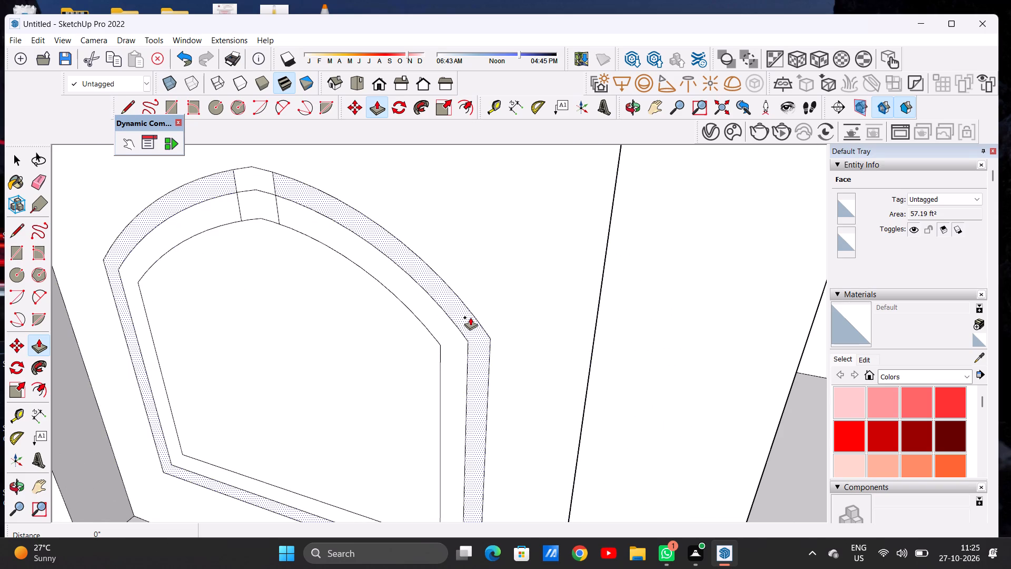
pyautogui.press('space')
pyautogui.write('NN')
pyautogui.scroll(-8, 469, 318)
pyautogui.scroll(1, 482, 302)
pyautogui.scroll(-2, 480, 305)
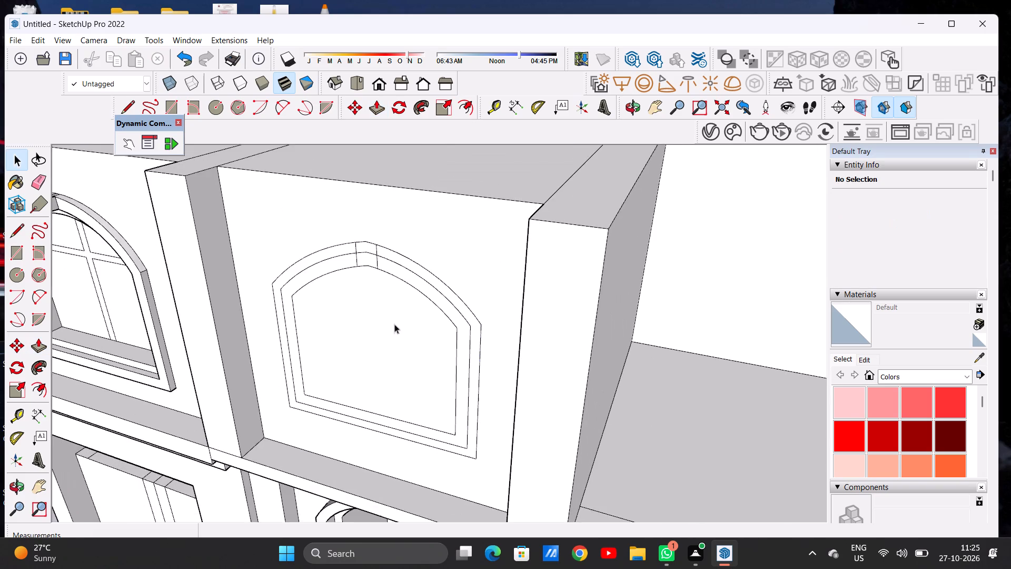
# Push the innermost pointed-arch window face about 1' 2 3/16" into the wall.
pyautogui.moveTo(353, 340); pyautogui.dragTo(415, 297, button='middle')
pyautogui.press('p')
pyautogui.scroll(5, 401, 329)
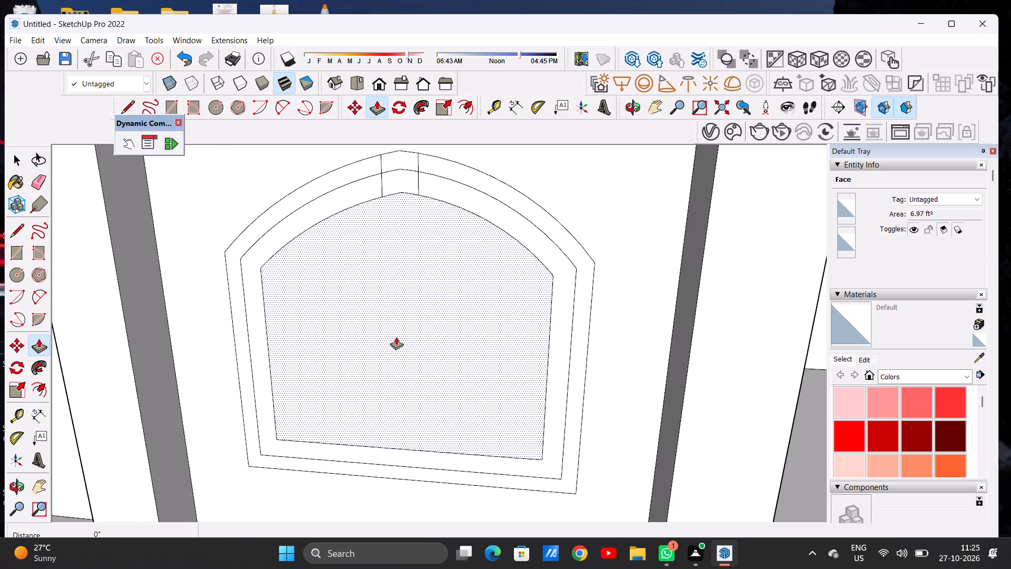
pyautogui.click(396, 337)
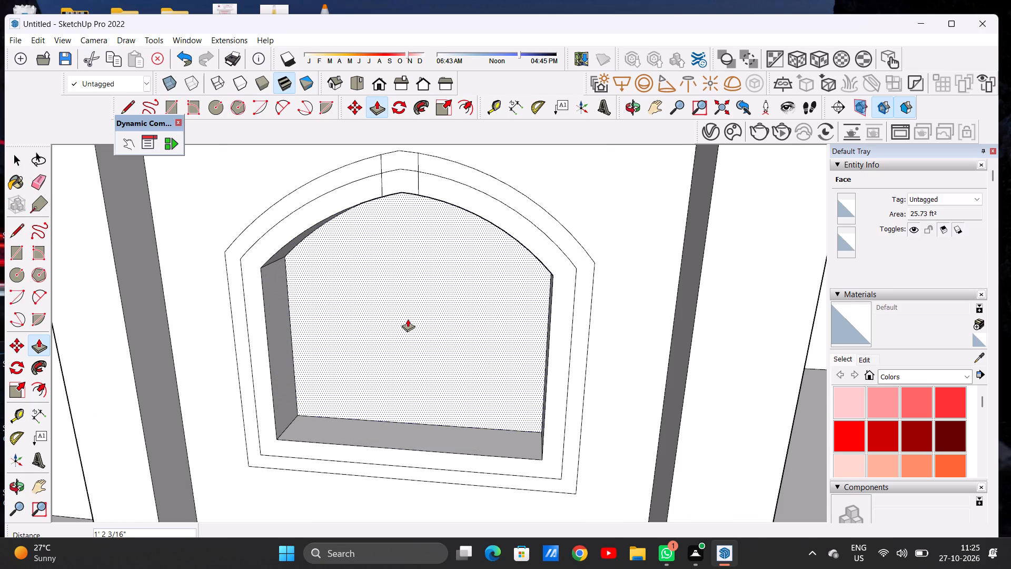
pyautogui.click(408, 319)
pyautogui.press('space')
# Pull the outer frame band of the pointed-arch window outward about 6 11/16", leaving the keystone area out.
pyautogui.scroll(-5, 407, 312)
pyautogui.moveTo(397, 344); pyautogui.dragTo(331, 330, button='middle')
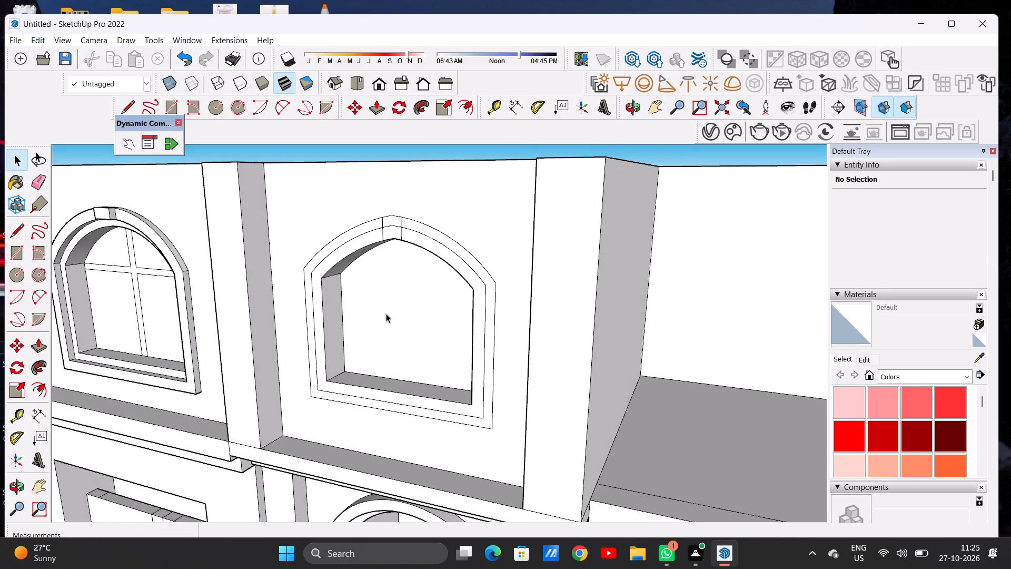
pyautogui.scroll(4, 462, 279)
pyautogui.press('p')
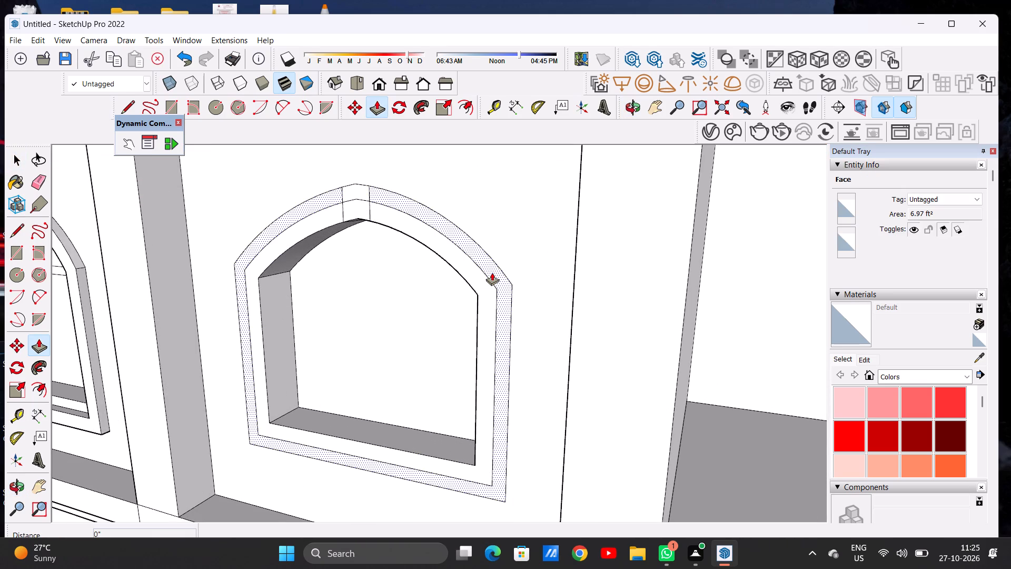
pyautogui.click(492, 272)
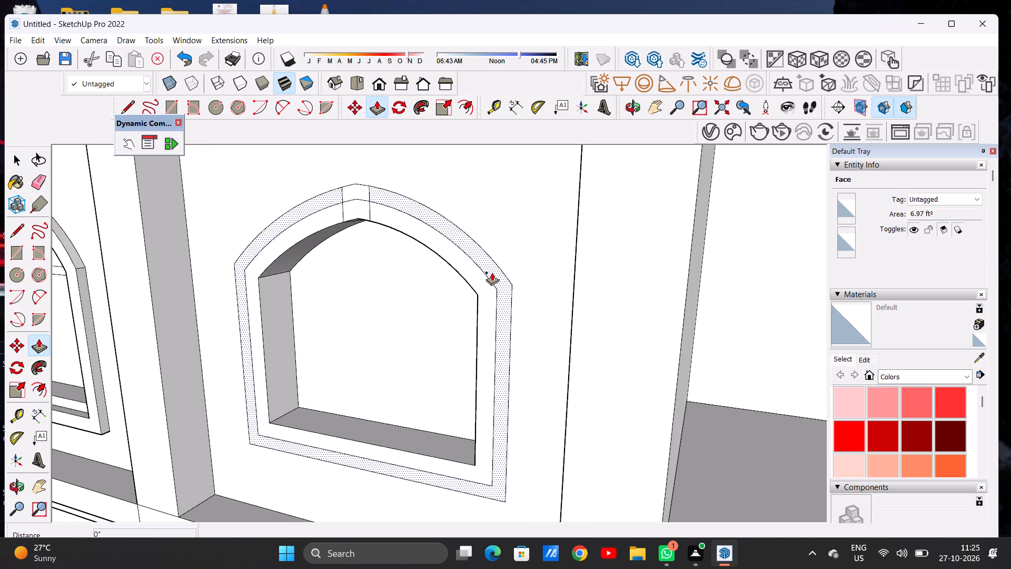
pyautogui.click(484, 281)
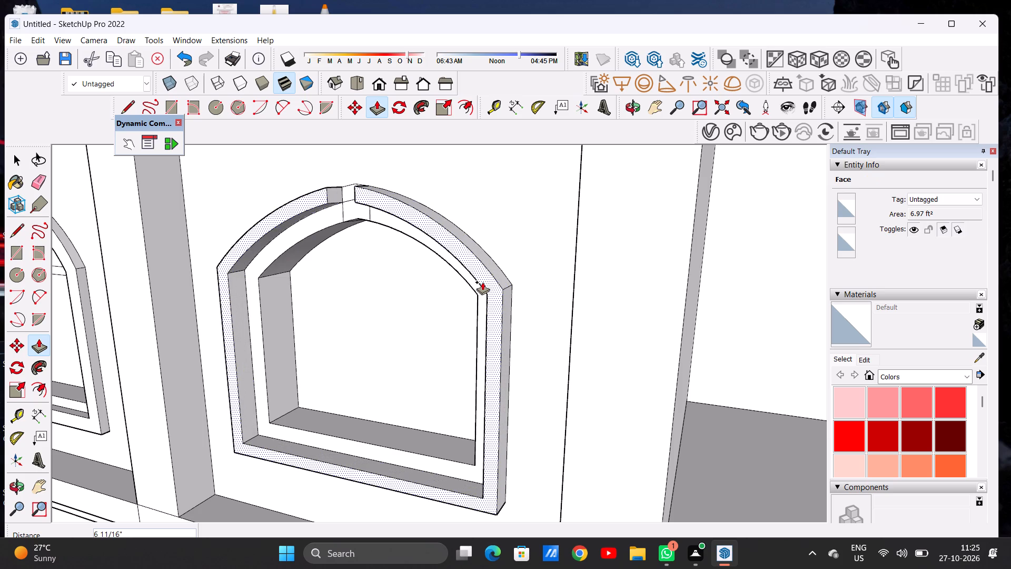
pyautogui.press('space')
# Pull out the upper keystone face about 8 5/8" and the lower keystone face about 8 11/16" at the arch apex.
pyautogui.scroll(-4, 488, 277)
pyautogui.scroll(1, 495, 273)
pyautogui.scroll(-1, 501, 272)
pyautogui.moveTo(361, 296); pyautogui.dragTo(467, 282, button='middle')
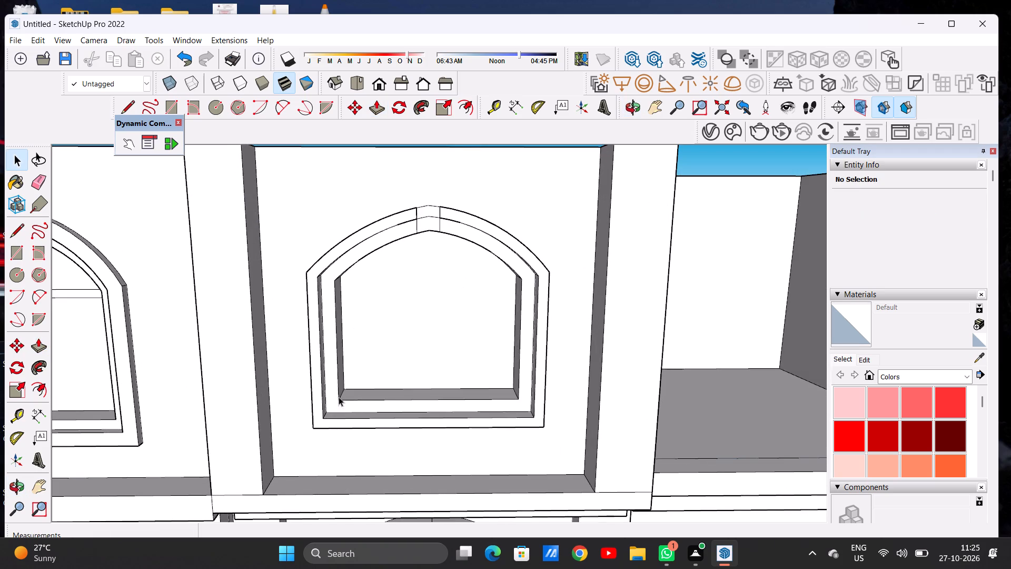
pyautogui.scroll(-6, 339, 374)
pyautogui.moveTo(383, 317); pyautogui.dragTo(319, 336, button='middle')
pyautogui.scroll(18, 391, 275)
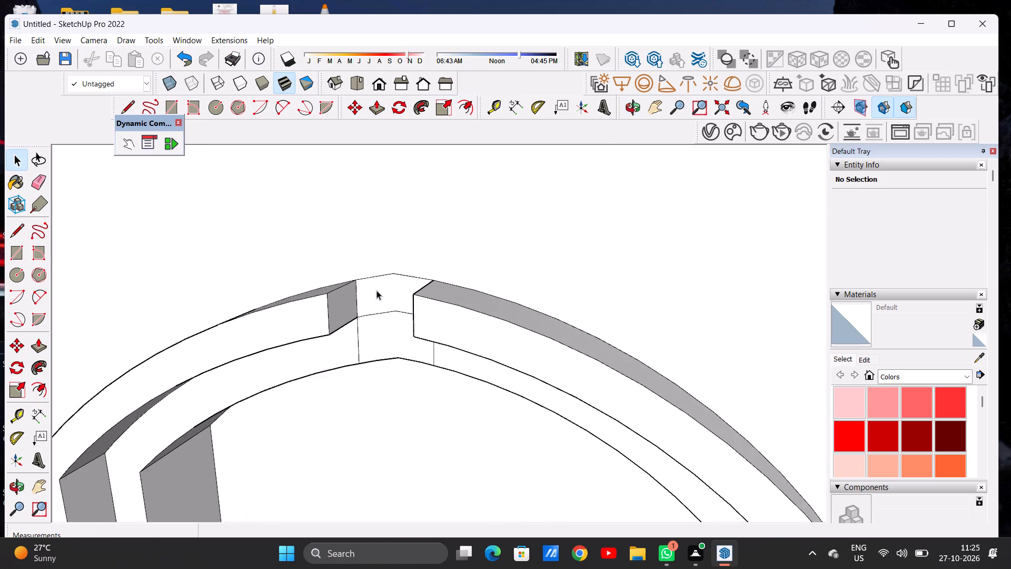
pyautogui.scroll(3, 376, 290)
pyautogui.press('p')
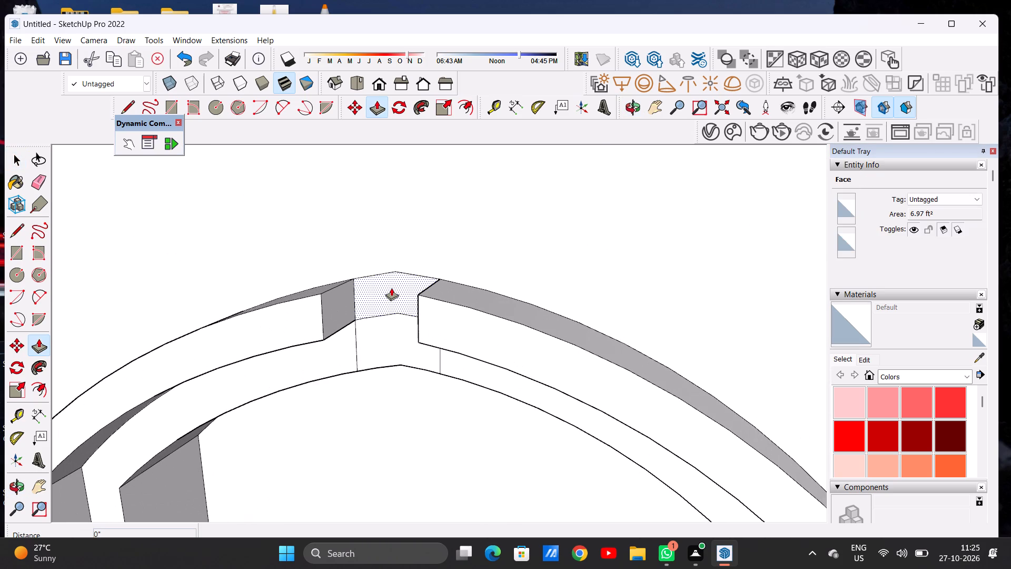
pyautogui.click(391, 288)
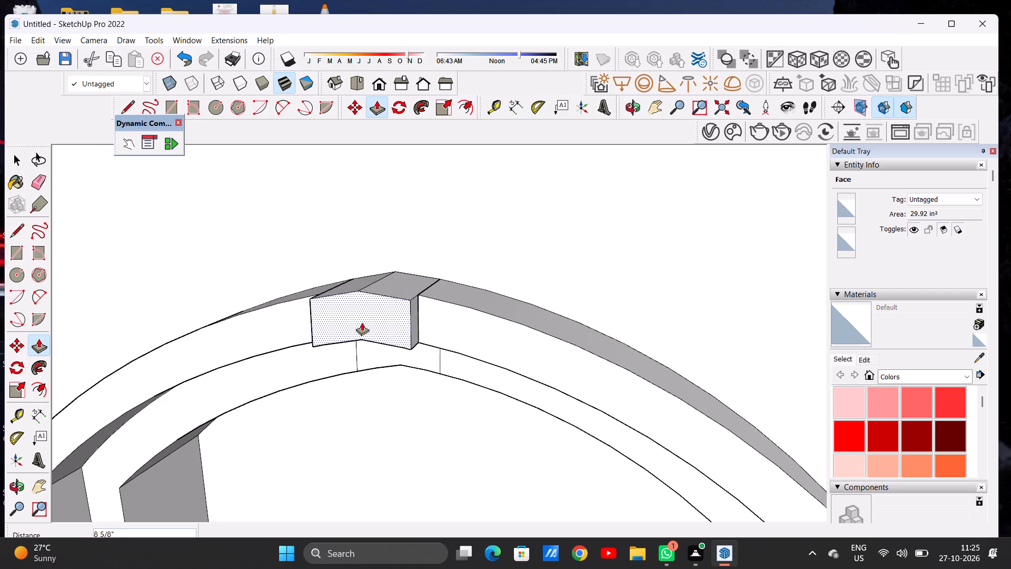
pyautogui.click(362, 322)
pyautogui.click(417, 355)
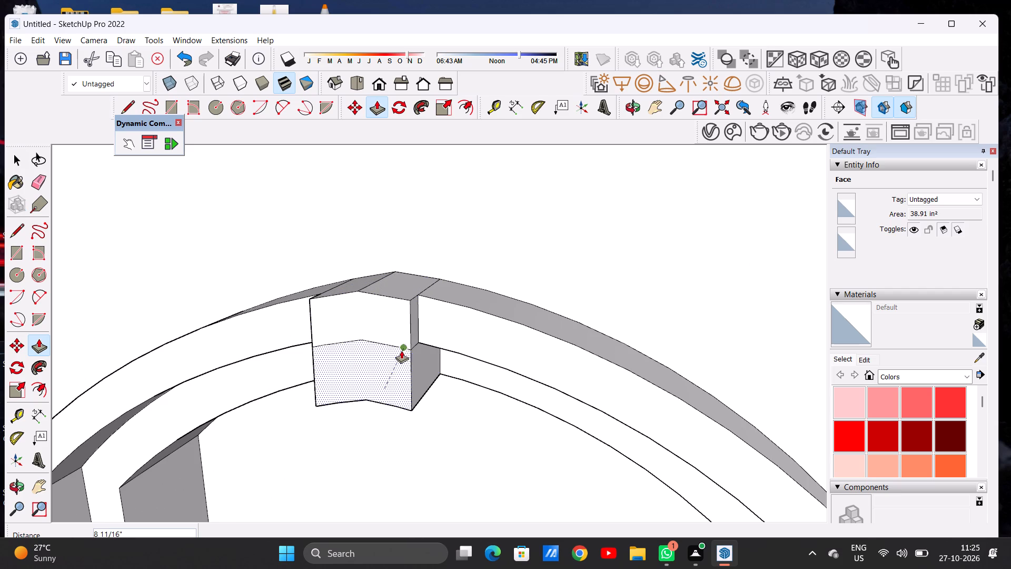
pyautogui.click(405, 351)
pyautogui.press('space')
# Examine the central window's frame and keystone together with the rest of the building front.
pyautogui.scroll(-2, 428, 326)
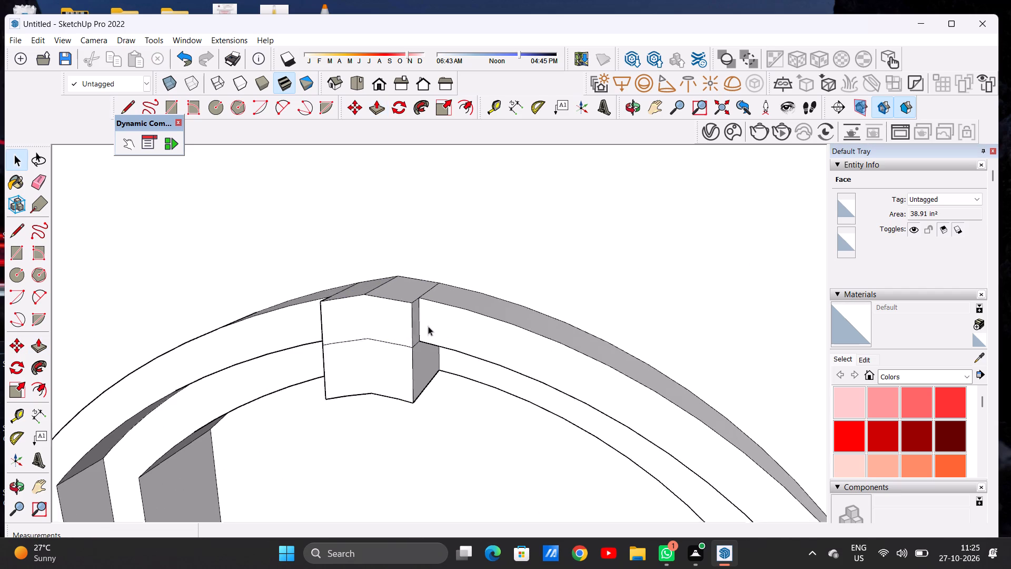
pyautogui.scroll(-11, 428, 326)
pyautogui.moveTo(360, 365); pyautogui.dragTo(424, 333, button='middle')
pyautogui.scroll(-13, 404, 311)
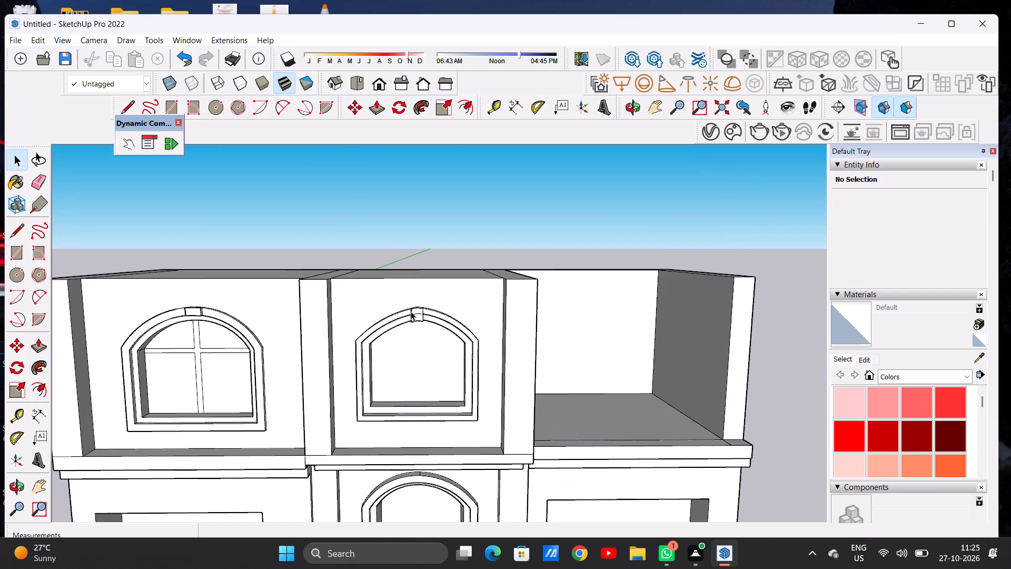
pyautogui.scroll(-4, 419, 315)
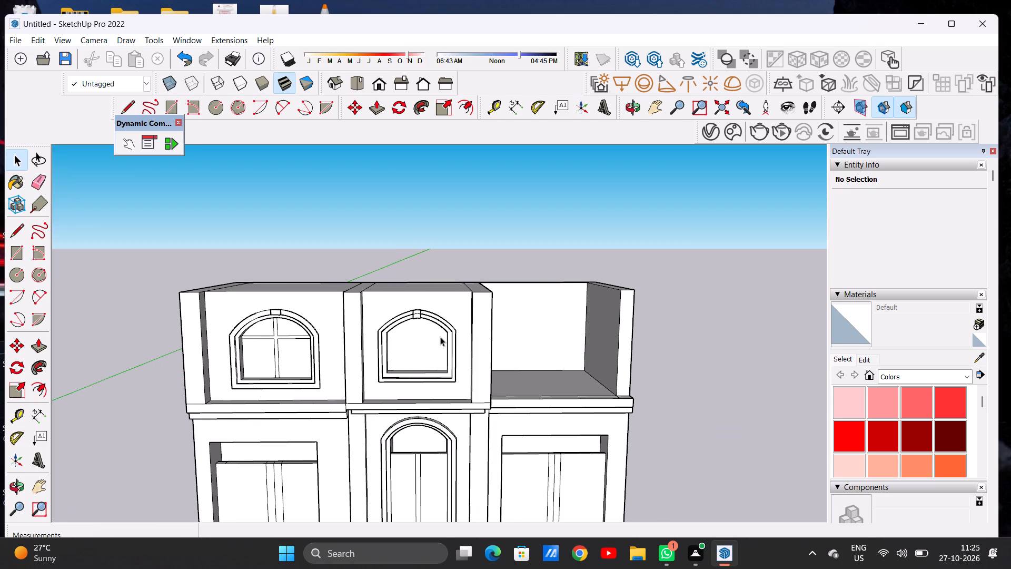
pyautogui.scroll(7, 440, 336)
pyautogui.moveTo(404, 320); pyautogui.dragTo(429, 301, button='middle')
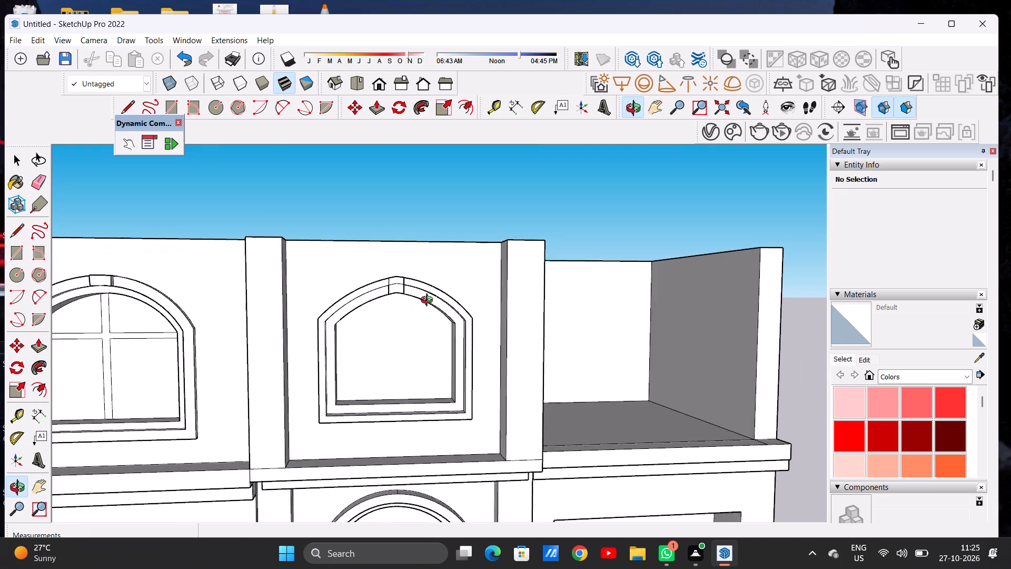
pyautogui.moveTo(429, 301); pyautogui.dragTo(399, 302, button='middle')
pyautogui.scroll(-5, 392, 300)
# Draw two vertical lines, about 5' 1 3/8" and 5' 1 9/16" long, from beneath the keystone to the sill on the recessed pane as a central mullion.
pyautogui.scroll(7, 394, 330)
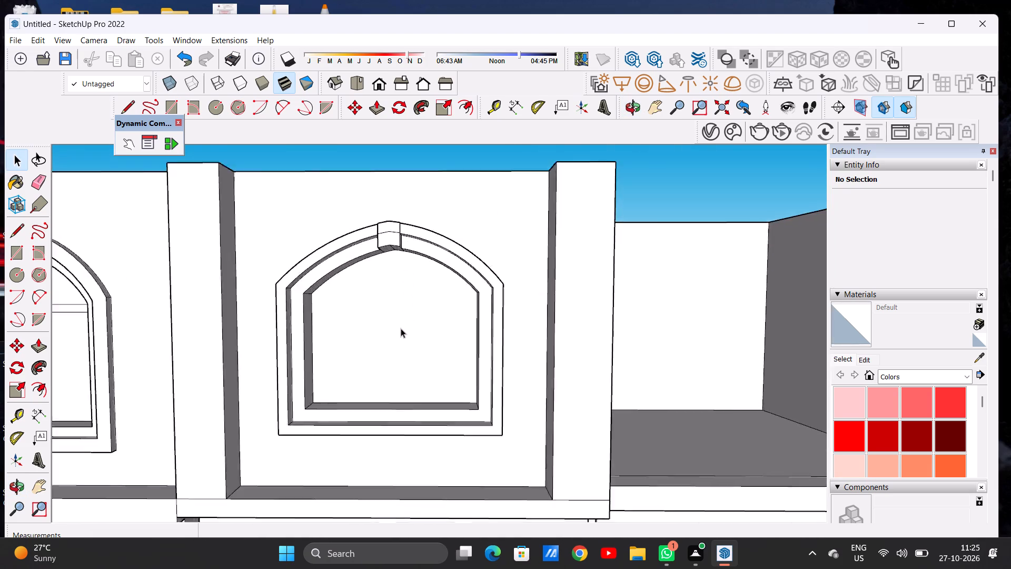
pyautogui.scroll(11, 401, 328)
pyautogui.scroll(-7, 401, 328)
pyautogui.moveTo(402, 328); pyautogui.dragTo(403, 328, button='middle')
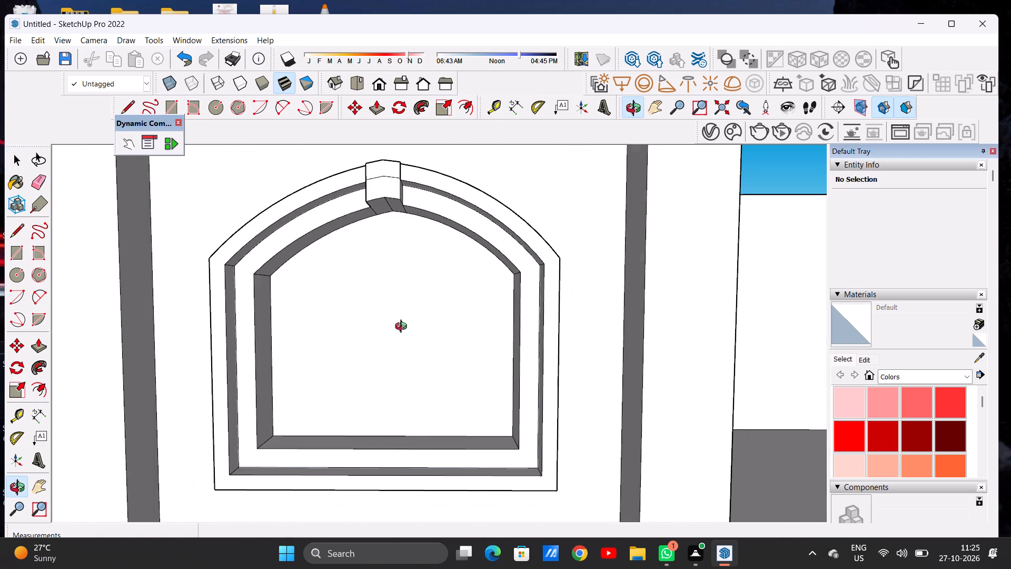
pyautogui.moveTo(403, 328); pyautogui.dragTo(415, 315, button='middle')
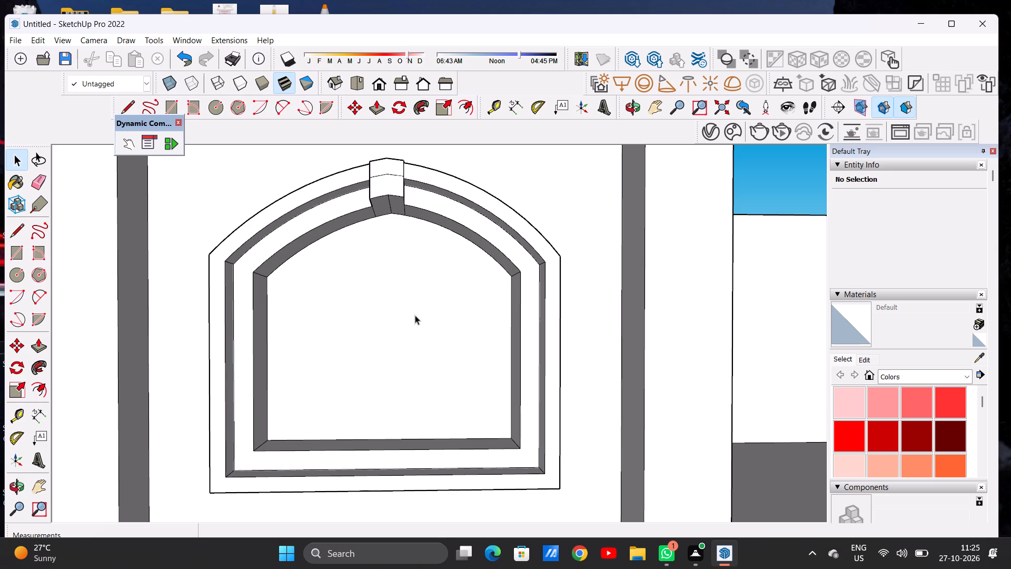
pyautogui.press('l')
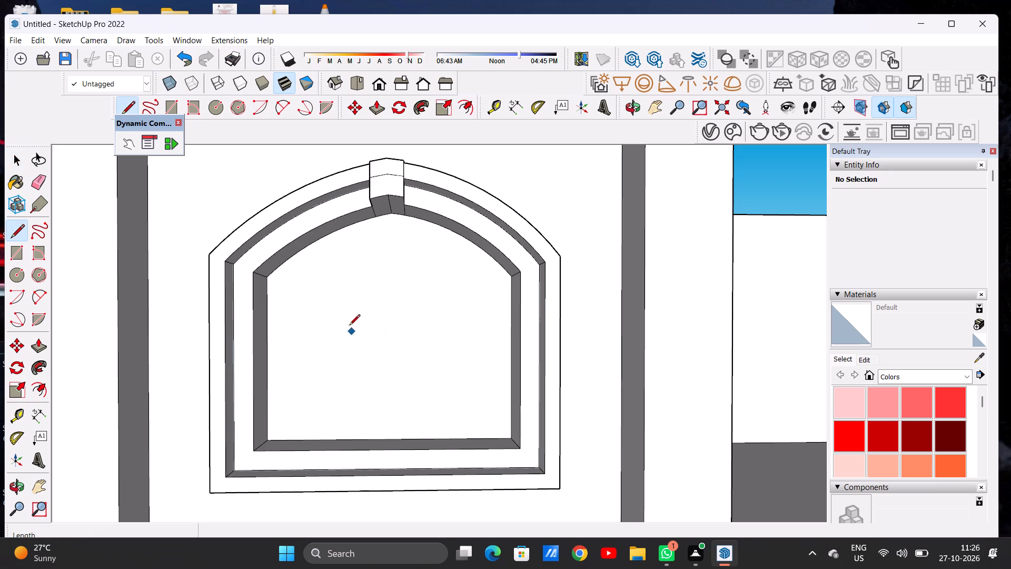
pyautogui.click(381, 218)
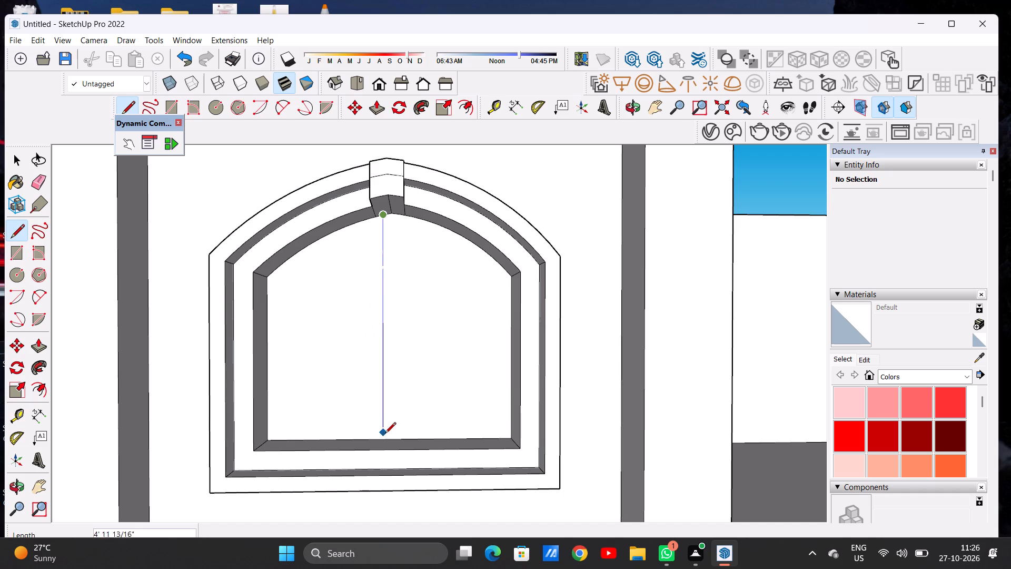
pyautogui.click(380, 438)
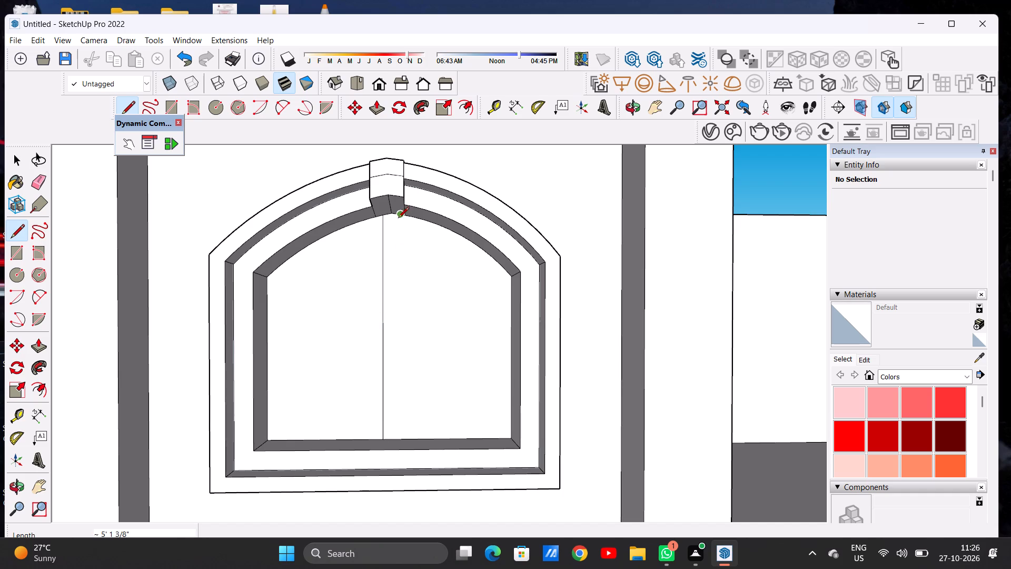
pyautogui.scroll(5, 398, 222)
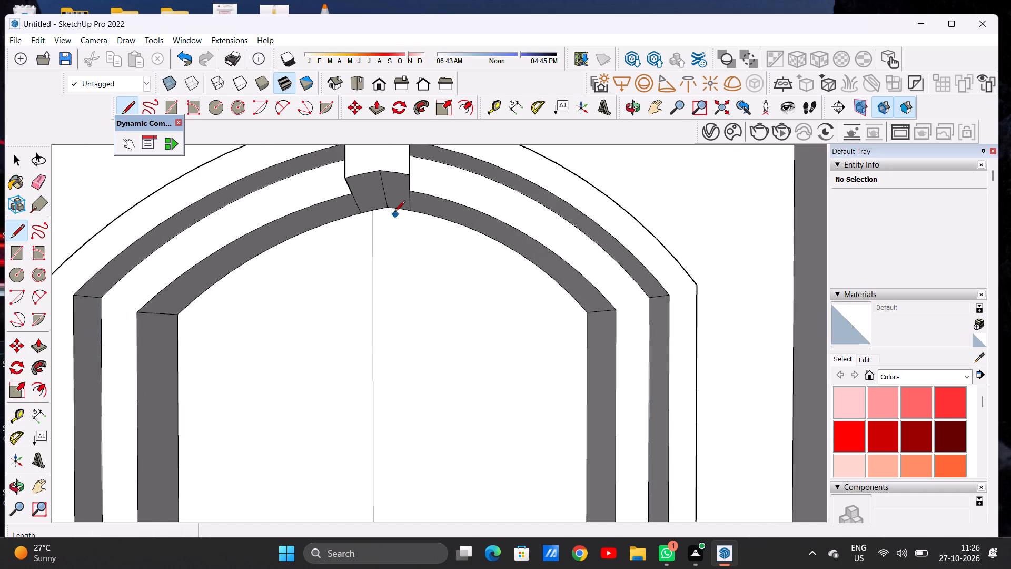
pyautogui.click(398, 209)
pyautogui.scroll(-4, 395, 262)
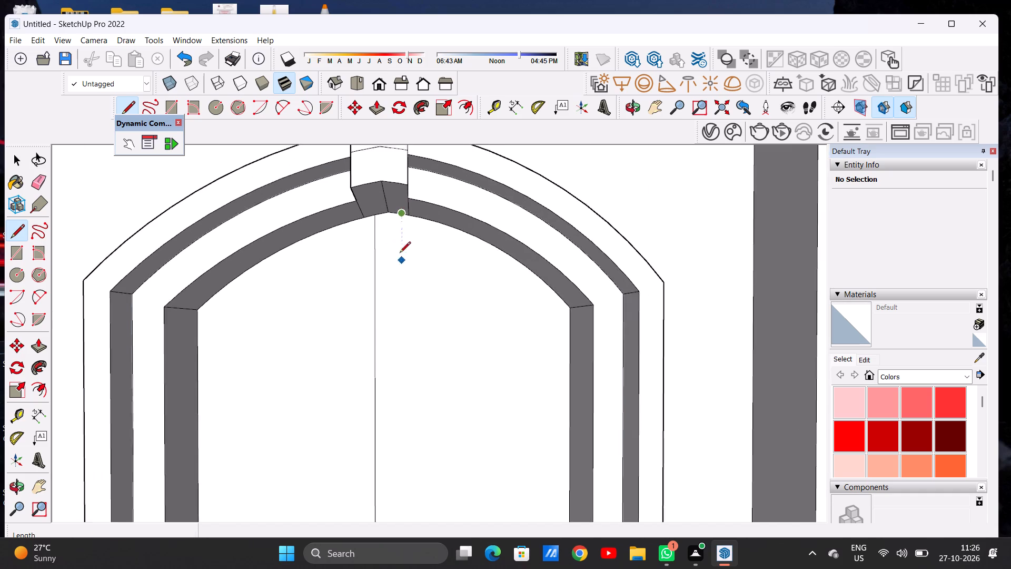
pyautogui.scroll(-9, 400, 253)
pyautogui.scroll(-1, 405, 305)
pyautogui.scroll(4, 405, 306)
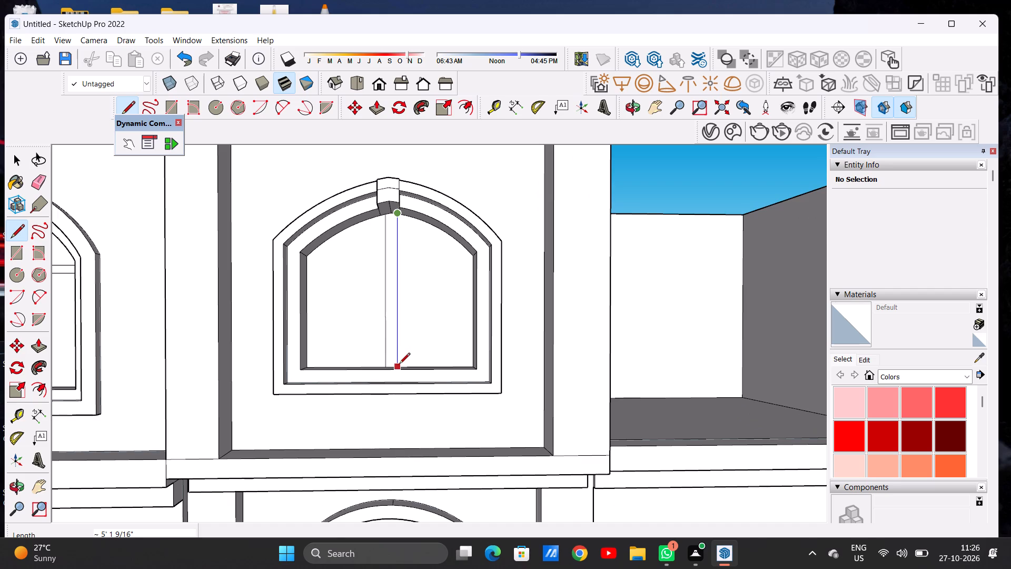
pyautogui.click(399, 365)
pyautogui.press('space')
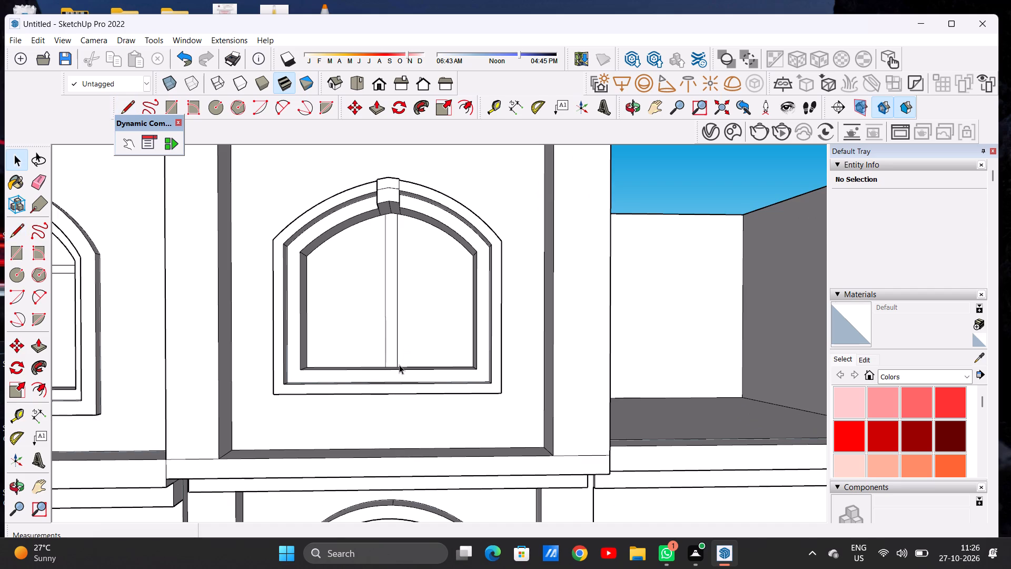
# Move the second vertical mullion line about 1 1/16" closer to the first one on the pointed-arch window's pane.
pyautogui.scroll(-8, 374, 286)
pyautogui.scroll(11, 390, 310)
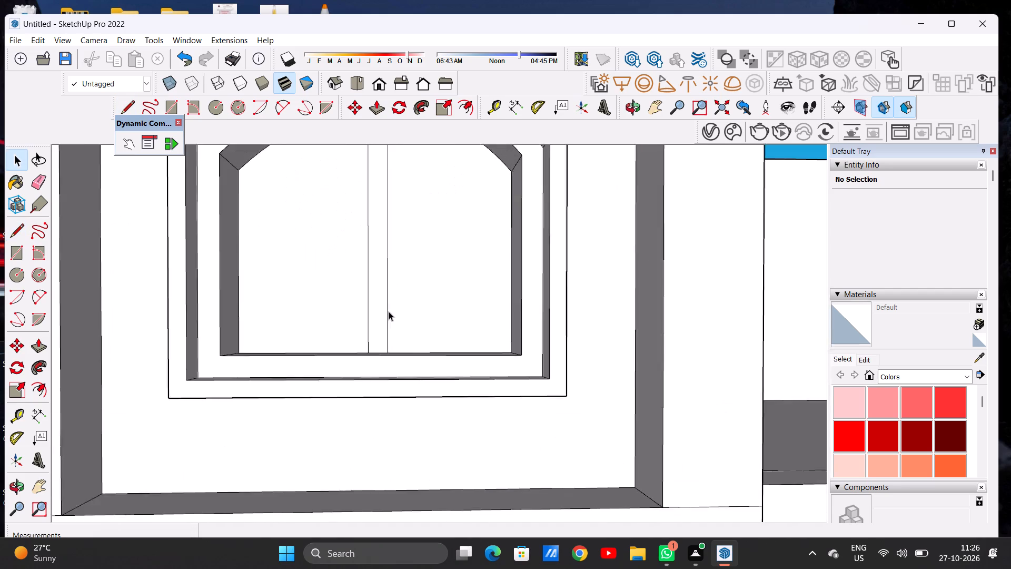
pyautogui.scroll(4, 389, 311)
pyautogui.click(388, 337)
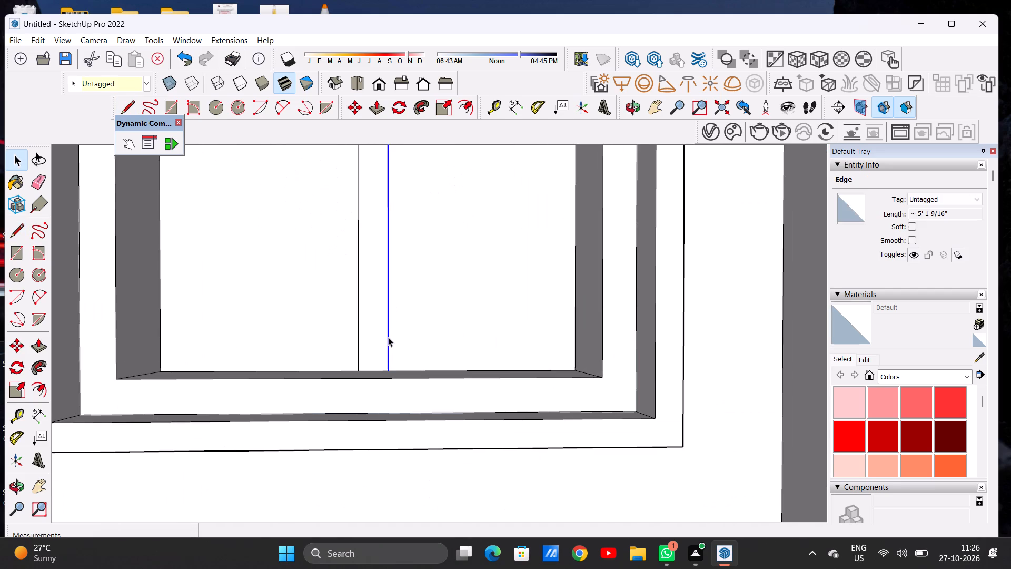
pyautogui.press('m')
pyautogui.scroll(6, 369, 368)
pyautogui.moveTo(407, 375); pyautogui.dragTo(407, 405, button='middle')
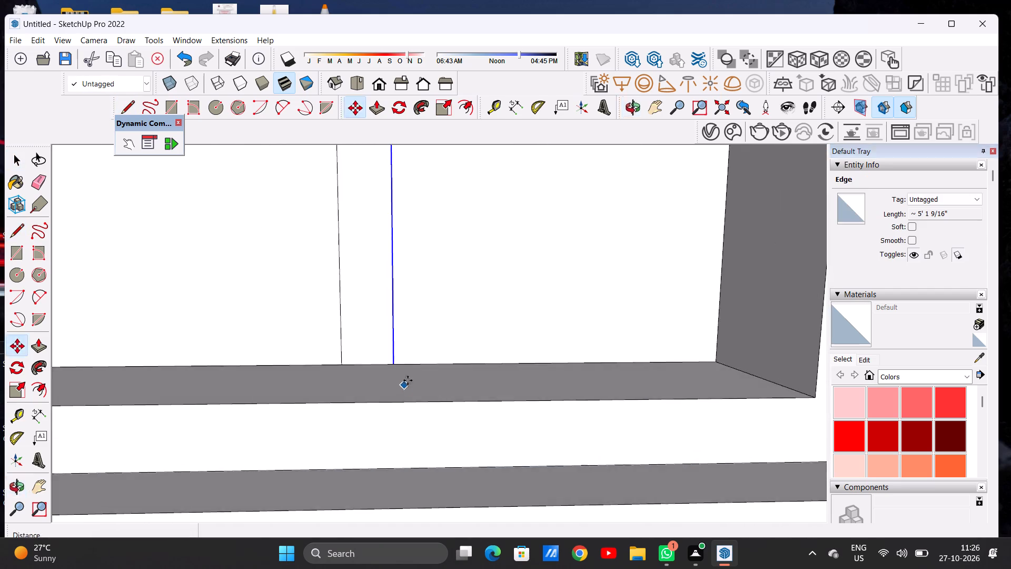
pyautogui.scroll(2, 406, 380)
pyautogui.scroll(-1, 405, 380)
pyautogui.scroll(2, 405, 380)
pyautogui.click(392, 366)
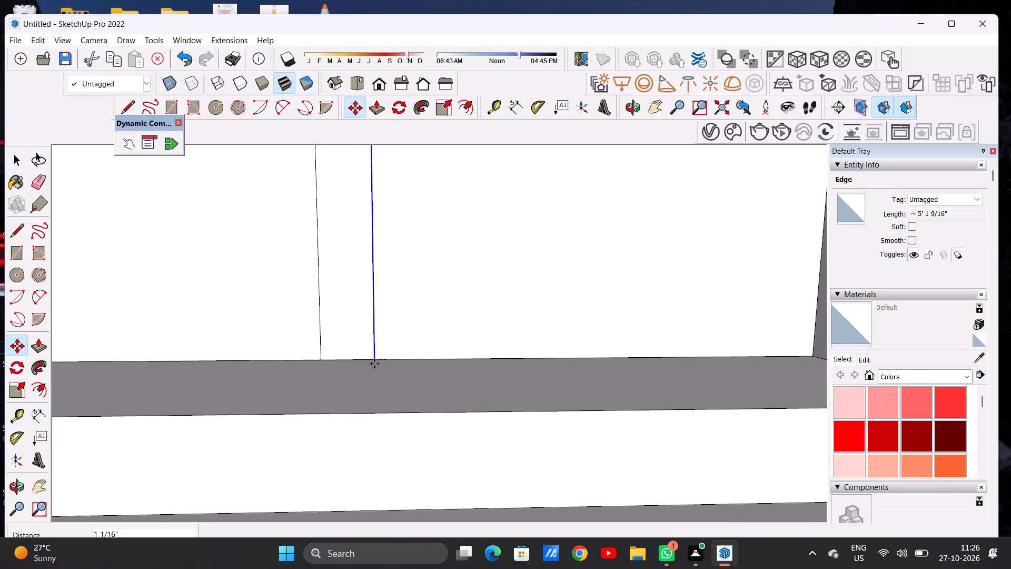
pyautogui.click(374, 364)
pyautogui.press('space')
pyautogui.scroll(-10, 380, 317)
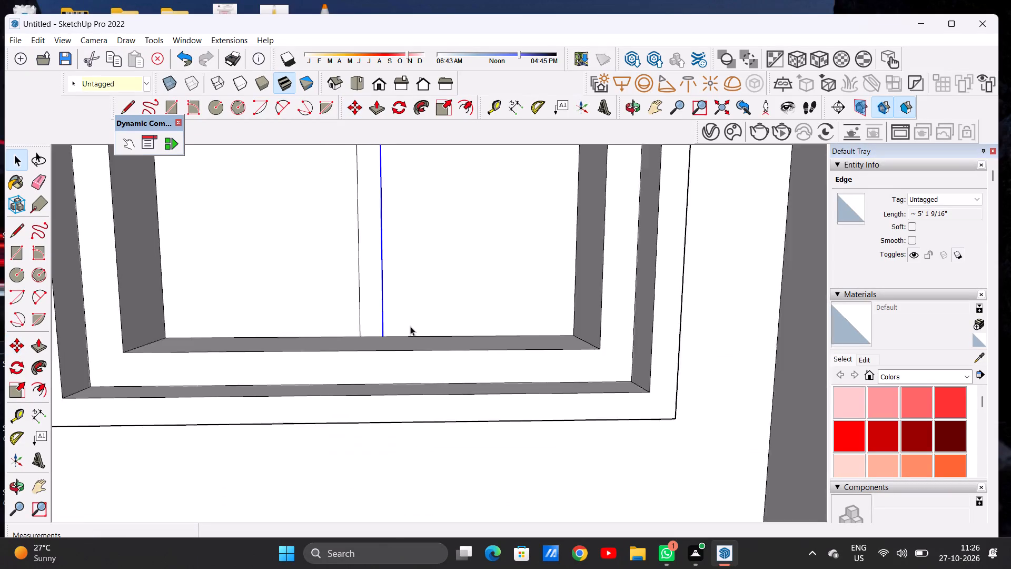
pyautogui.scroll(-16, 410, 326)
pyautogui.click(526, 177)
# Draw two horizontal lines, each about 5' 6 11/16" long, across the pane at and just below the arch's spring level as a crossbar.
pyautogui.scroll(2, 409, 280)
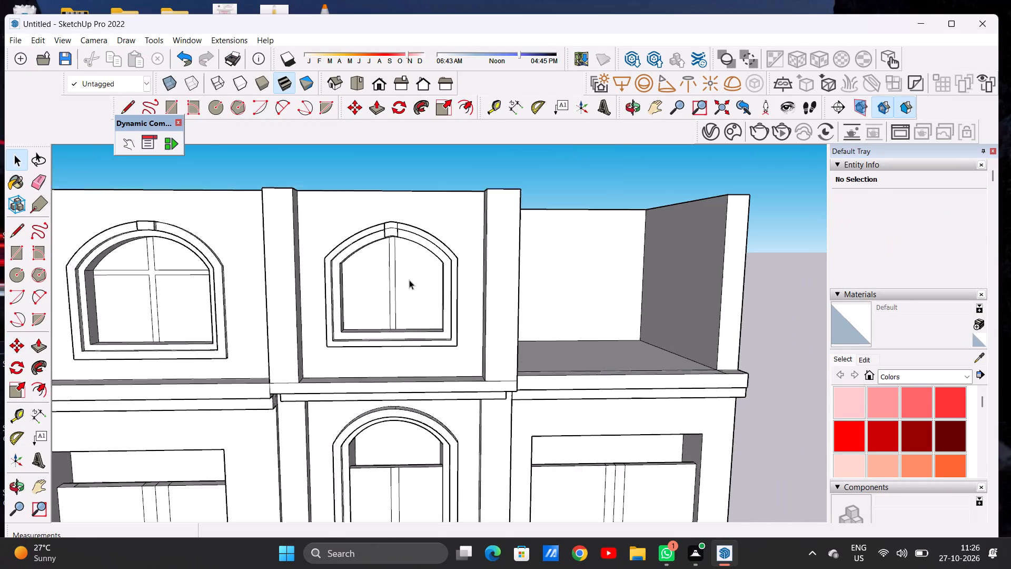
pyautogui.scroll(-1, 409, 280)
pyautogui.scroll(4, 409, 280)
pyautogui.press('l')
pyautogui.scroll(2, 390, 264)
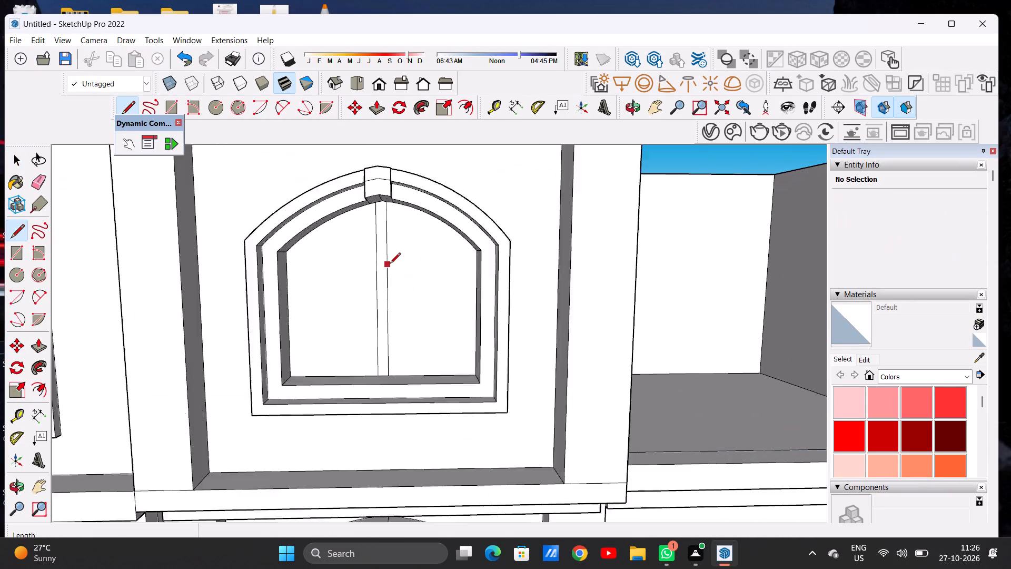
pyautogui.scroll(4, 390, 264)
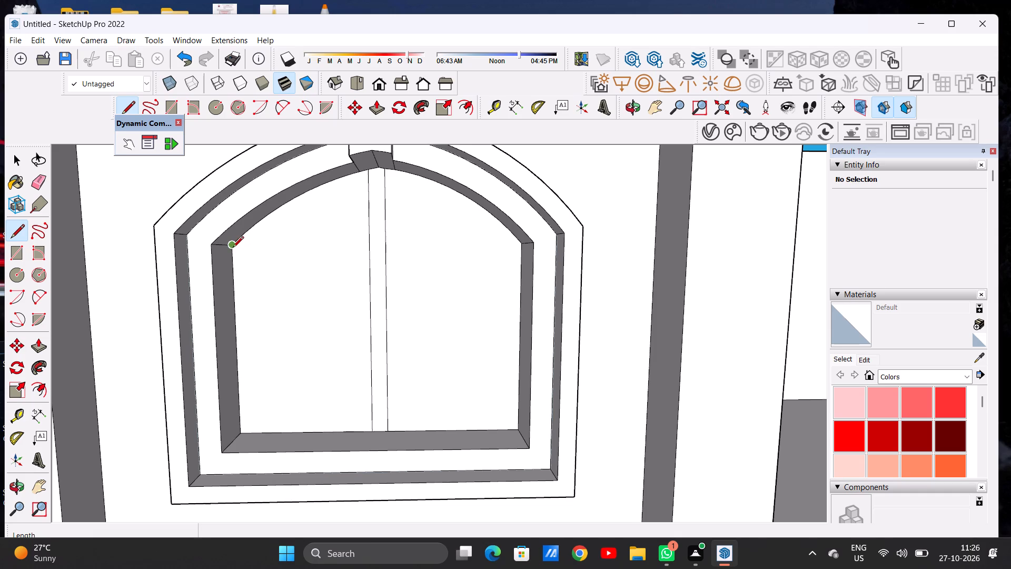
pyautogui.click(233, 249)
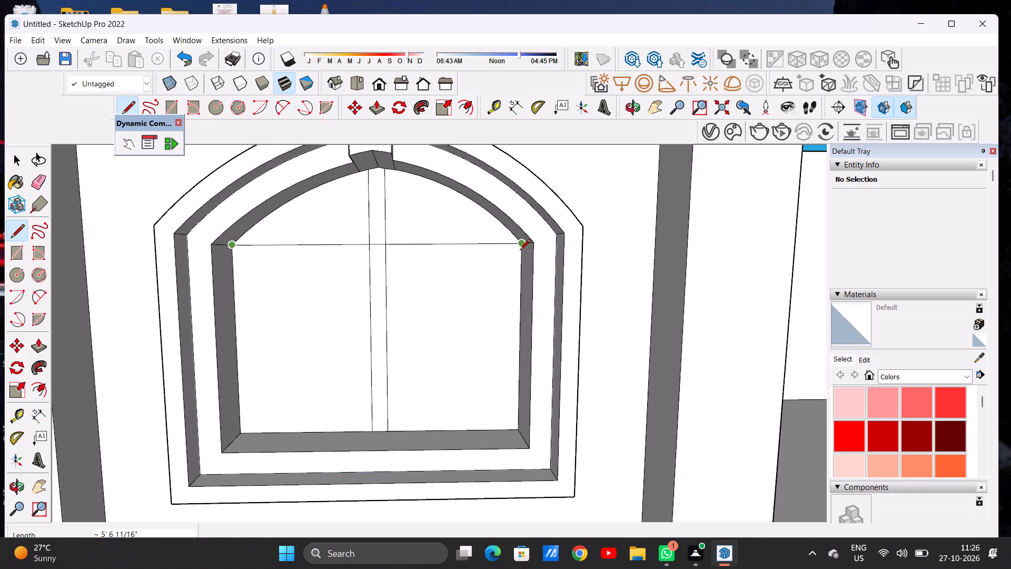
pyautogui.click(521, 252)
pyautogui.scroll(4, 288, 277)
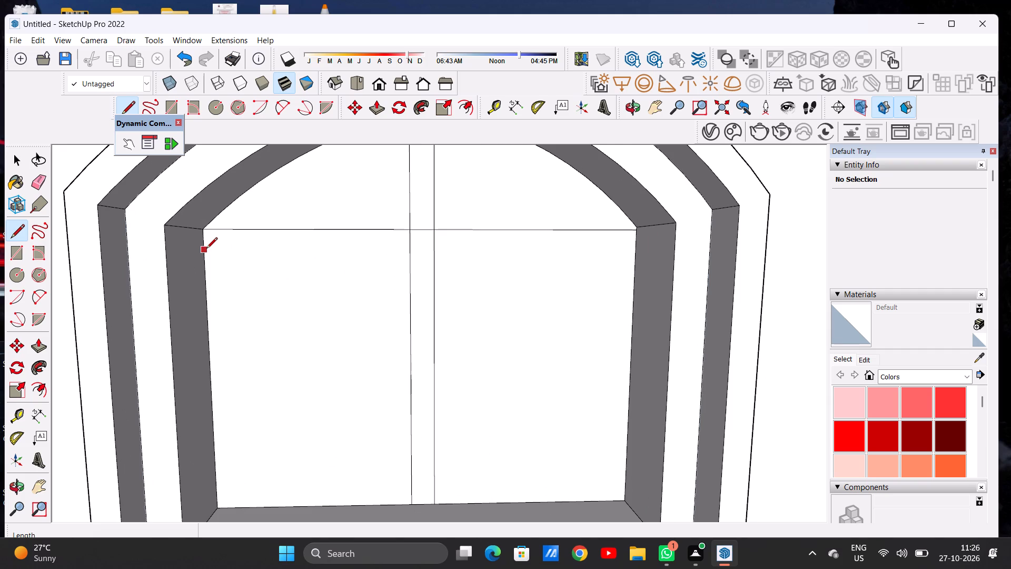
pyautogui.click(206, 249)
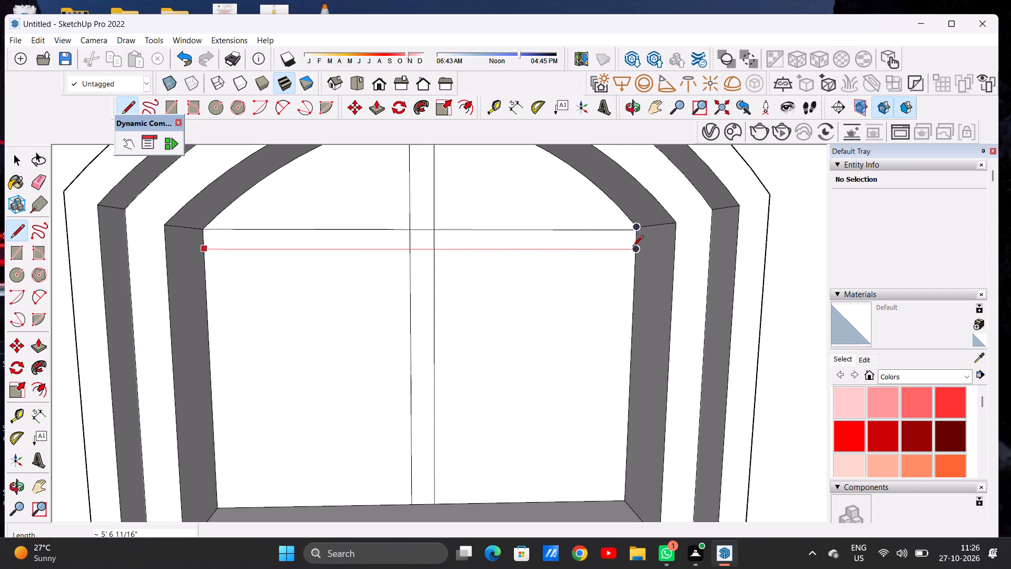
pyautogui.click(632, 247)
pyautogui.press('space')
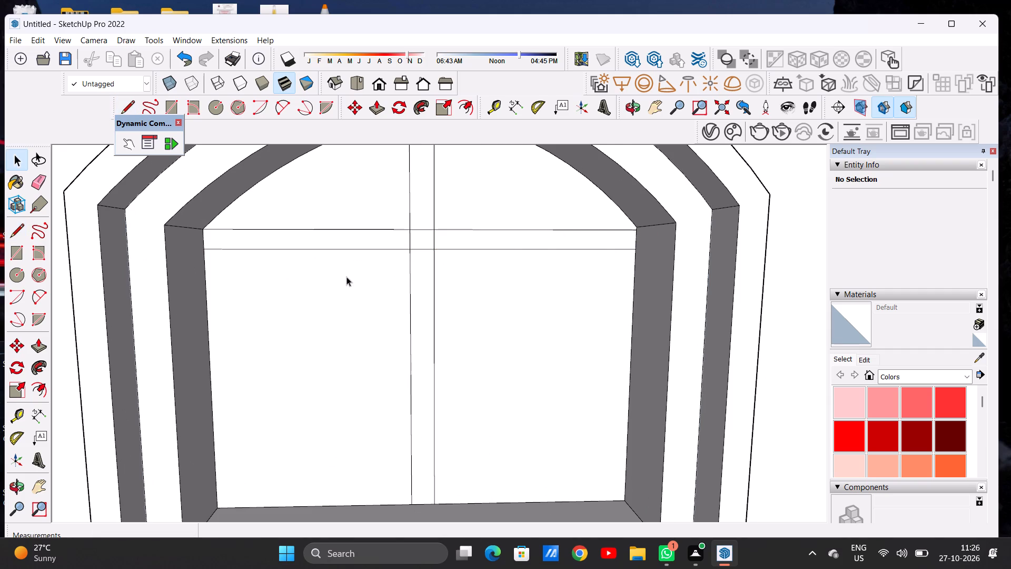
# Erase the four line segments inside the crossing of the vertical mullion and the horizontal crossbar.
pyautogui.write('E')
pyautogui.scroll(-12, 348, 276)
pyautogui.scroll(3, 388, 263)
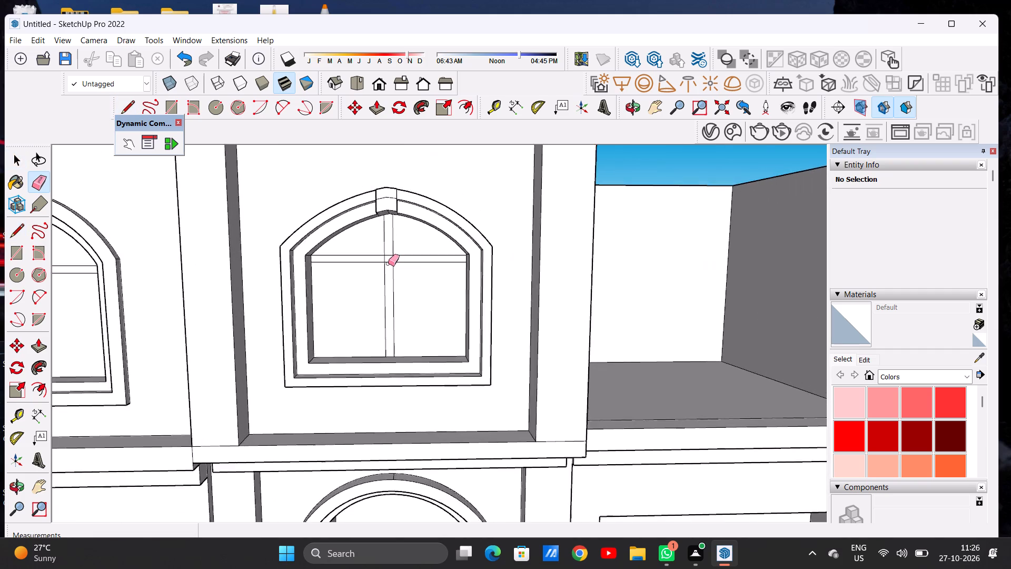
pyautogui.scroll(14, 388, 263)
pyautogui.moveTo(385, 218); pyautogui.dragTo(389, 226)
pyautogui.moveTo(396, 247); pyautogui.dragTo(395, 260)
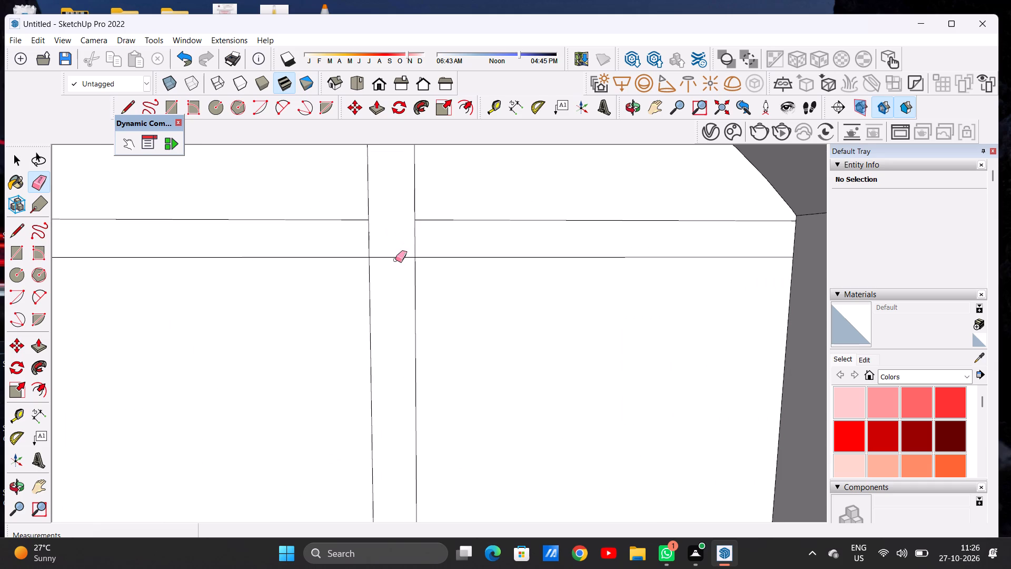
pyautogui.moveTo(395, 260); pyautogui.dragTo(396, 266)
pyautogui.click(373, 242)
pyautogui.moveTo(372, 239); pyautogui.dragTo(359, 242)
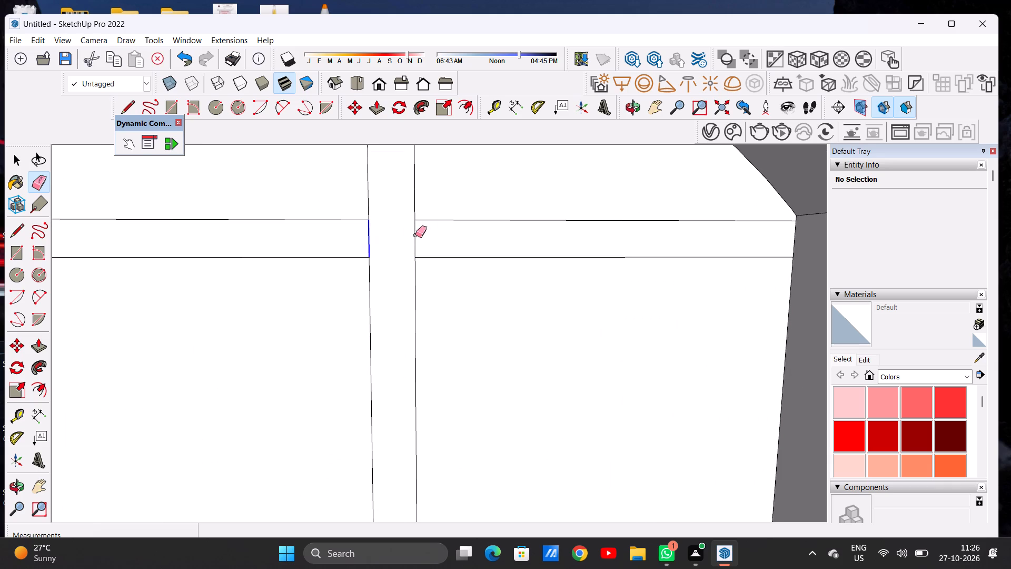
pyautogui.moveTo(421, 233); pyautogui.dragTo(413, 238)
pyautogui.press('space')
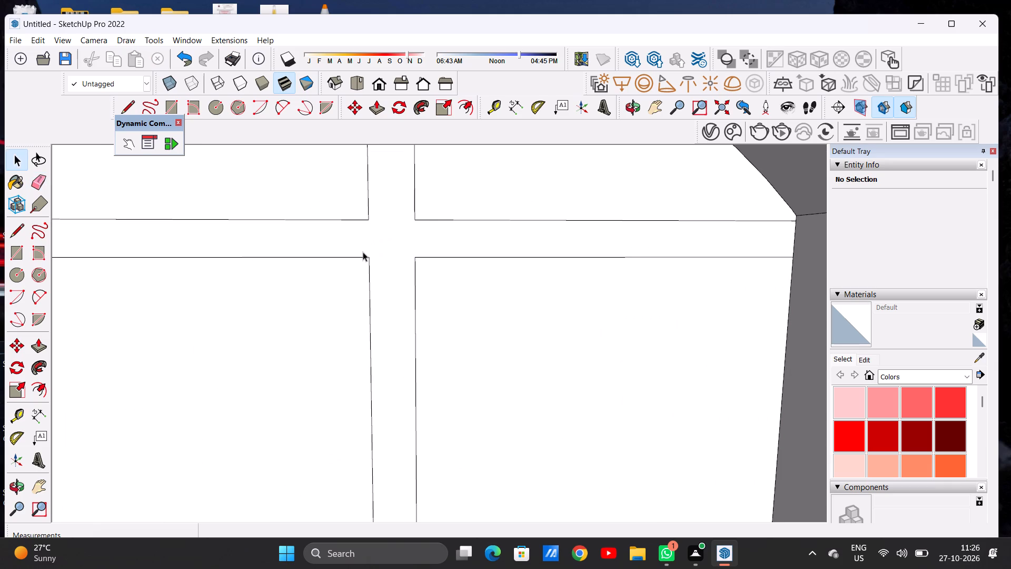
# Examine the whole building front and the open upper bay beside the pointed-arch window from several angles.
pyautogui.scroll(-20, 348, 250)
pyautogui.scroll(-13, 348, 250)
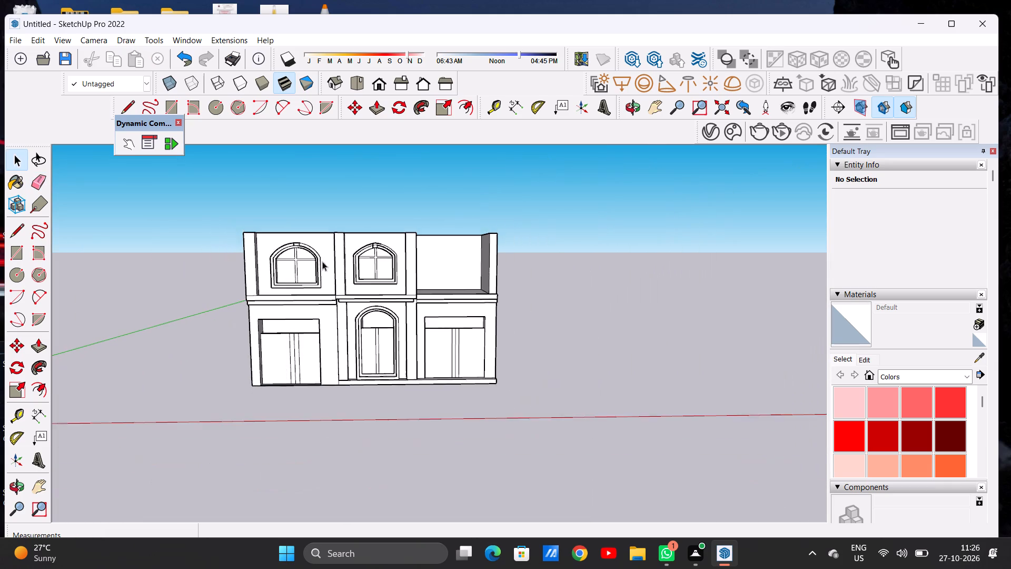
pyautogui.scroll(-6, 322, 261)
pyautogui.scroll(7, 376, 263)
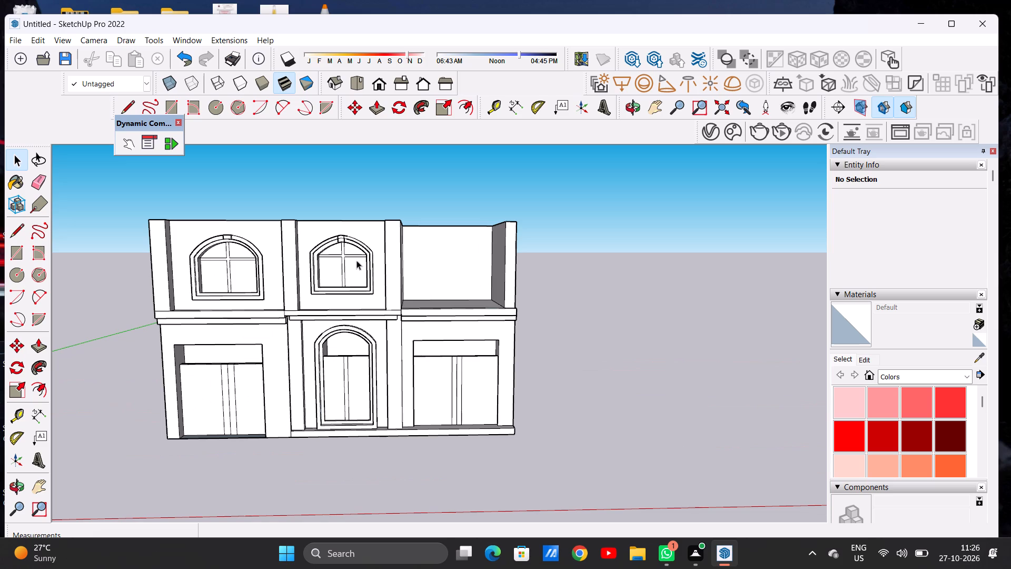
pyautogui.scroll(-3, 363, 262)
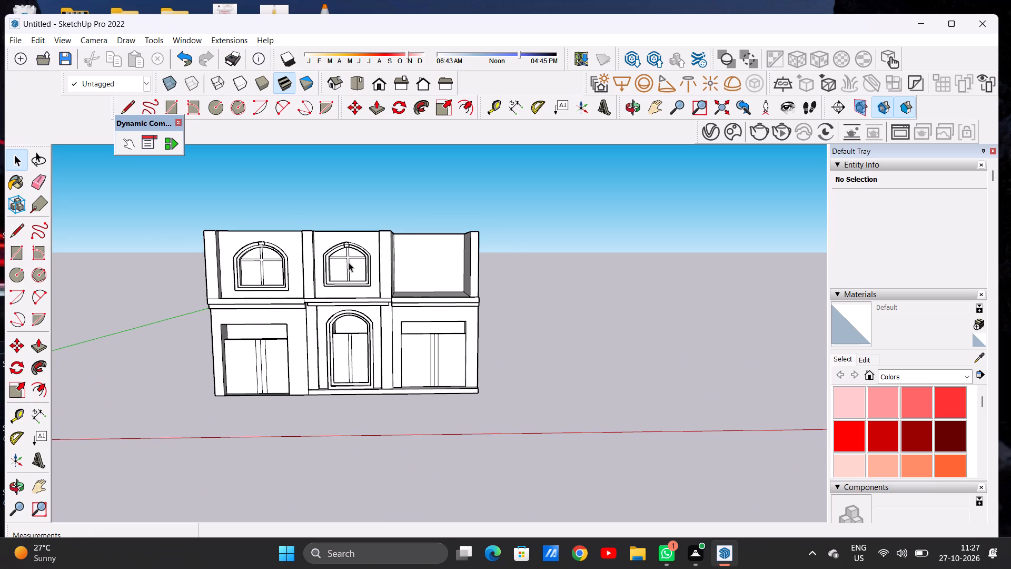
pyautogui.scroll(-3, 354, 269)
pyautogui.scroll(8, 389, 269)
pyautogui.moveTo(420, 255); pyautogui.dragTo(416, 331, button='middle')
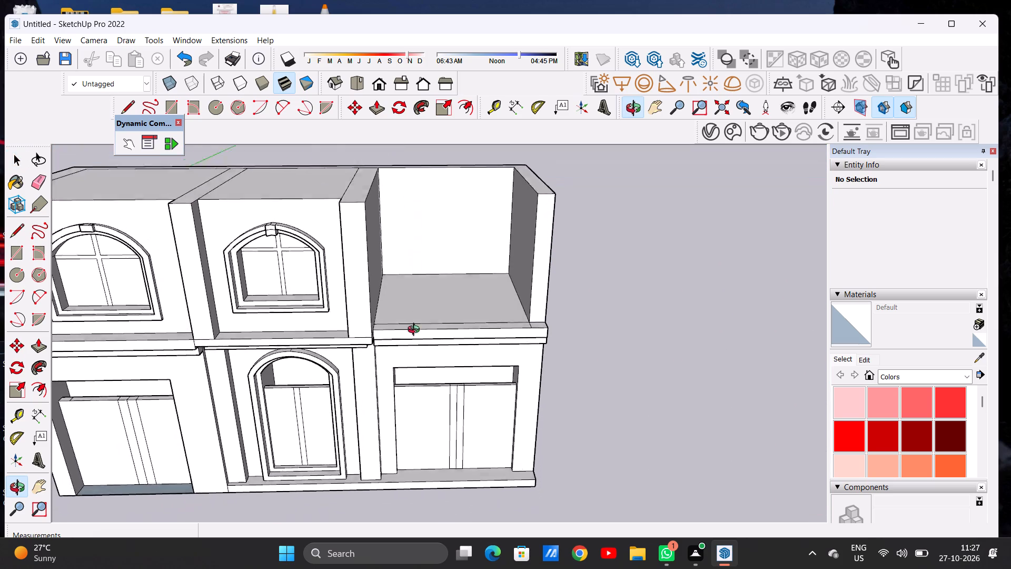
pyautogui.moveTo(416, 331); pyautogui.dragTo(409, 346, button='middle')
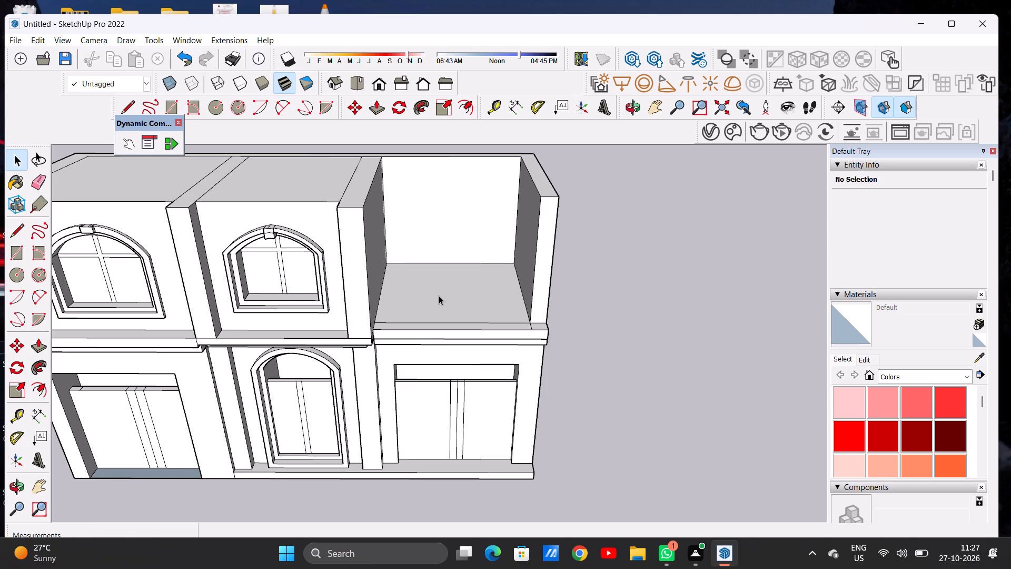
pyautogui.scroll(-3, 460, 281)
pyautogui.moveTo(235, 287); pyautogui.dragTo(212, 282, button='middle')
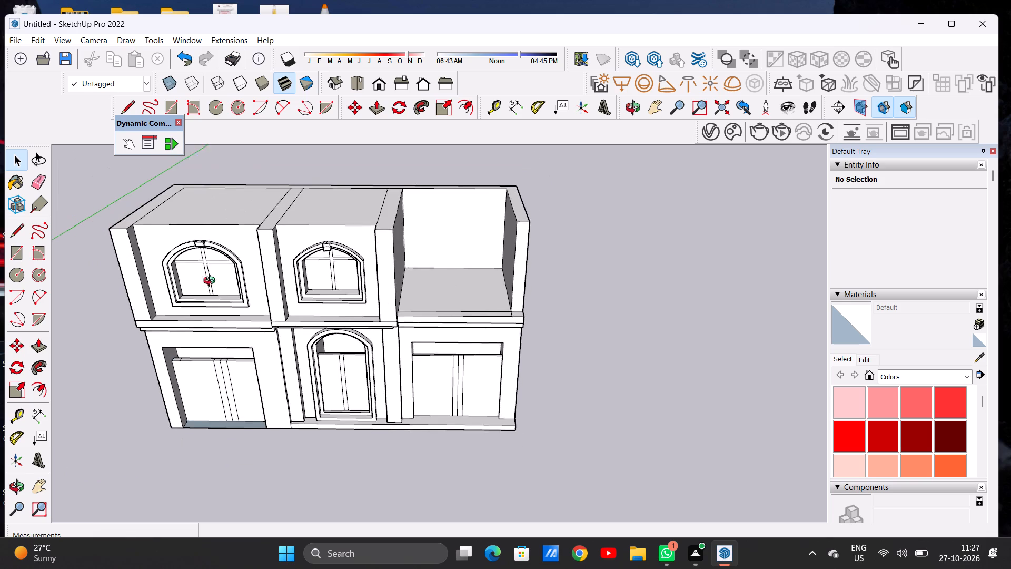
pyautogui.moveTo(212, 282); pyautogui.dragTo(253, 226, button='middle')
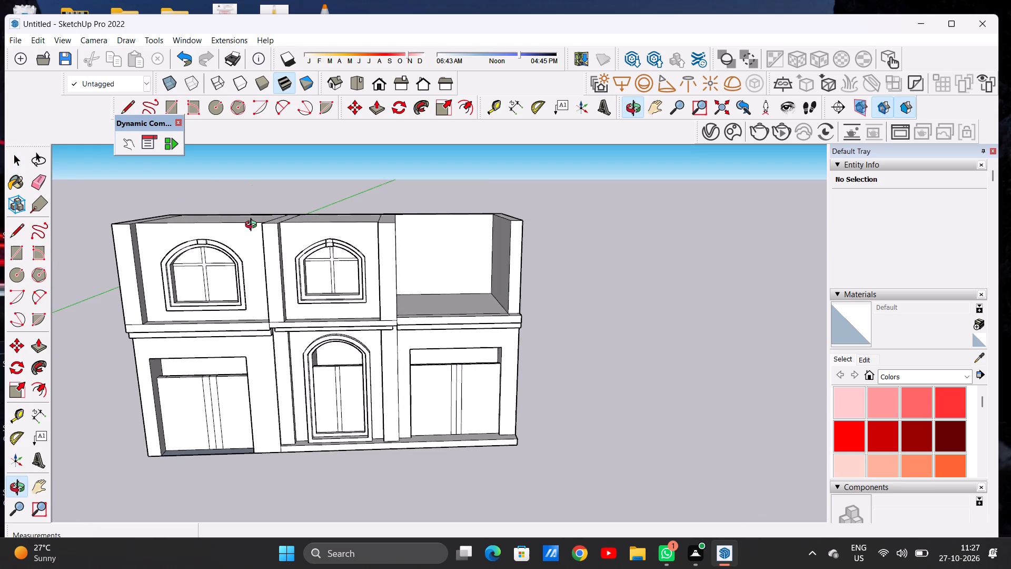
pyautogui.moveTo(253, 226); pyautogui.dragTo(256, 214, button='middle')
pyautogui.scroll(-3, 272, 263)
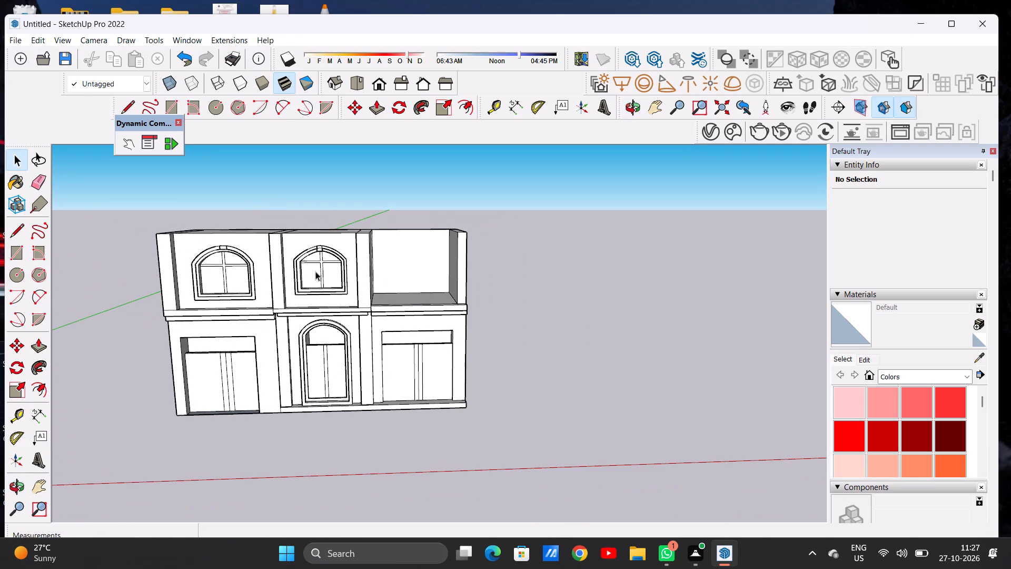
pyautogui.scroll(5, 394, 289)
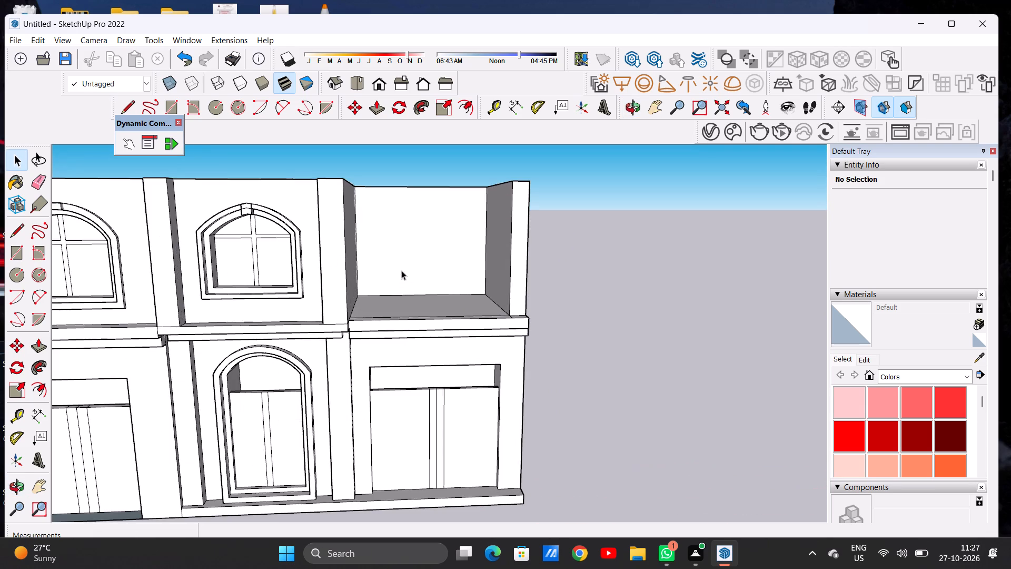
pyautogui.moveTo(401, 270); pyautogui.dragTo(379, 360, button='middle')
pyautogui.scroll(6, 431, 282)
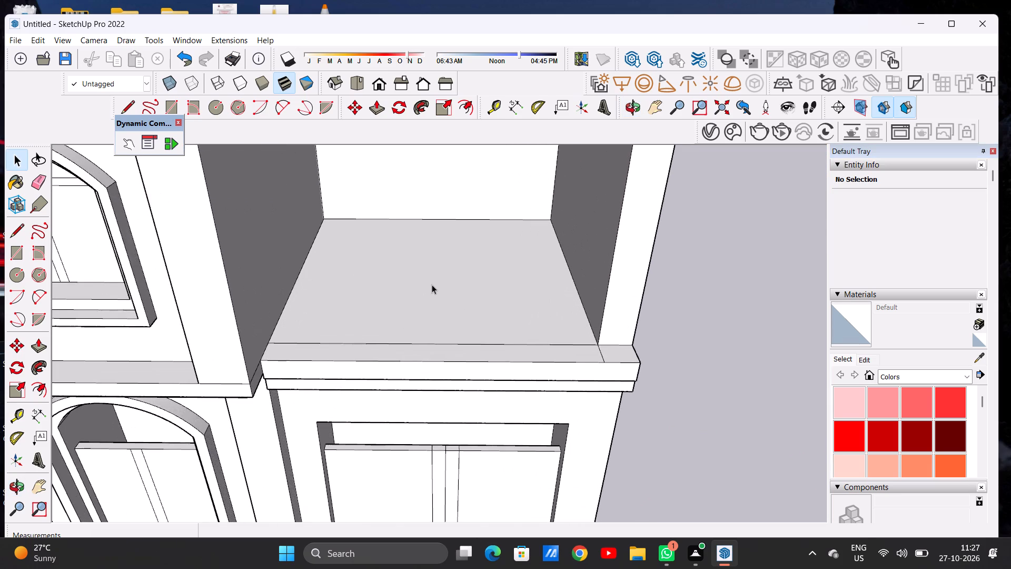
pyautogui.scroll(-4, 433, 287)
pyautogui.press('l')
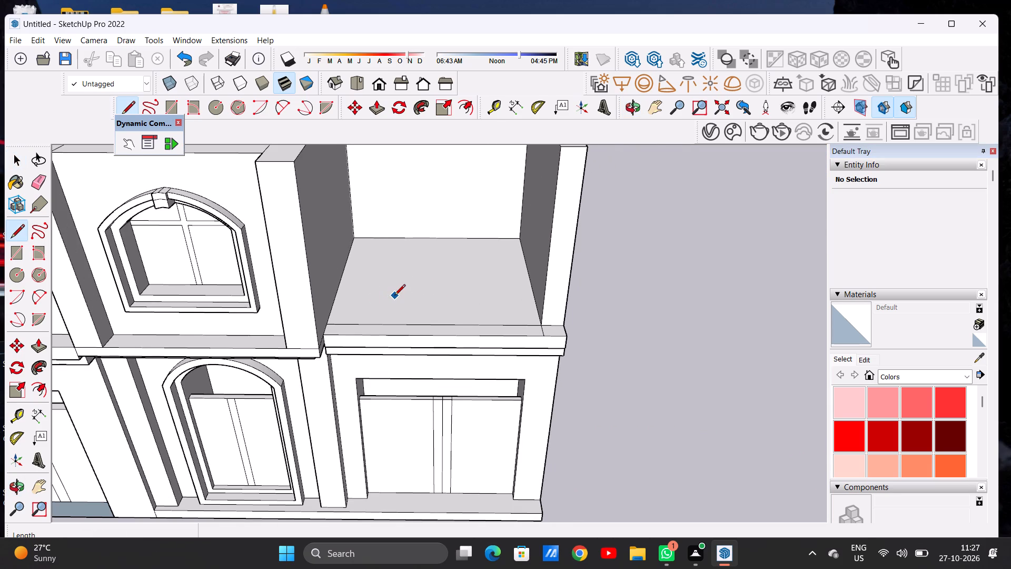
pyautogui.press('space')
pyautogui.scroll(-5, 394, 320)
pyautogui.moveTo(400, 370); pyautogui.dragTo(172, 311, button='middle')
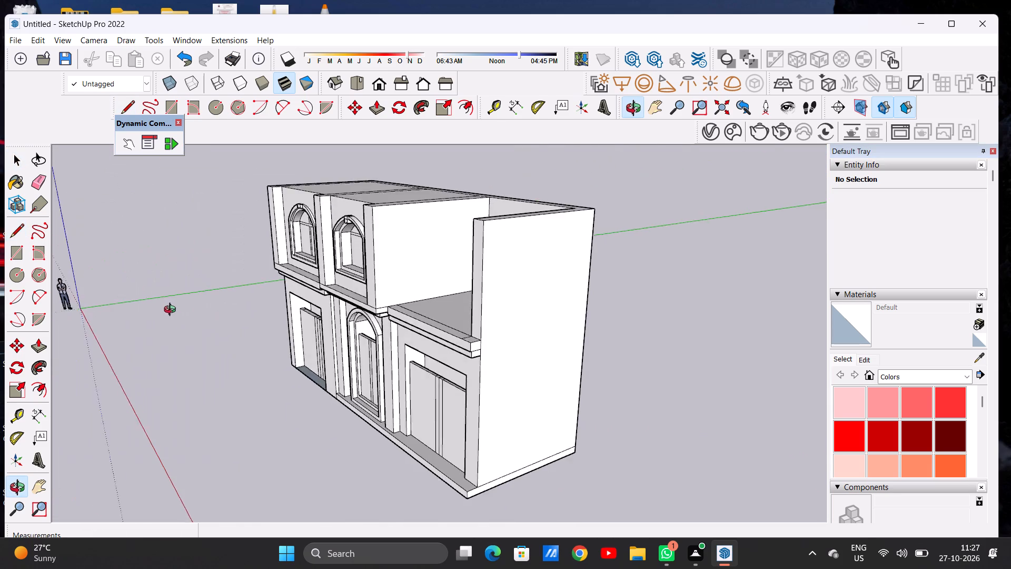
pyautogui.moveTo(172, 311); pyautogui.dragTo(409, 341, button='middle')
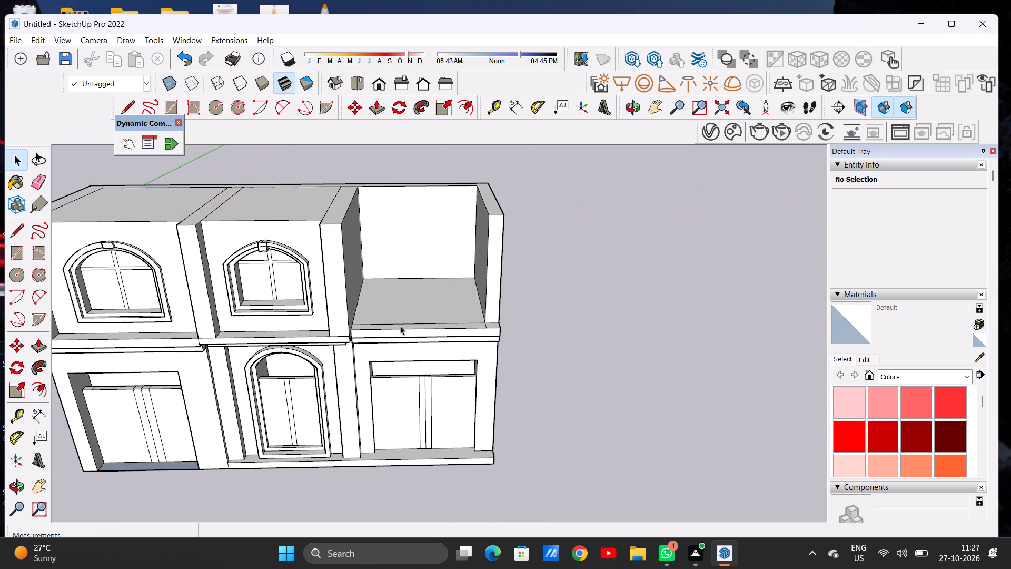
# Pull the floor of the open upper bay up to the top of the adjoining side walls.
pyautogui.press('p')
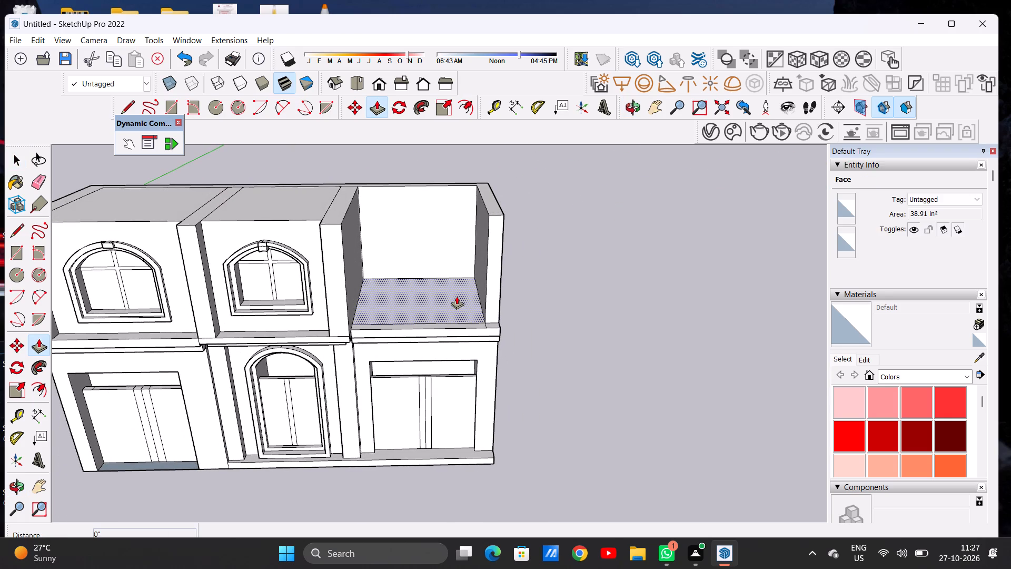
pyautogui.click(457, 296)
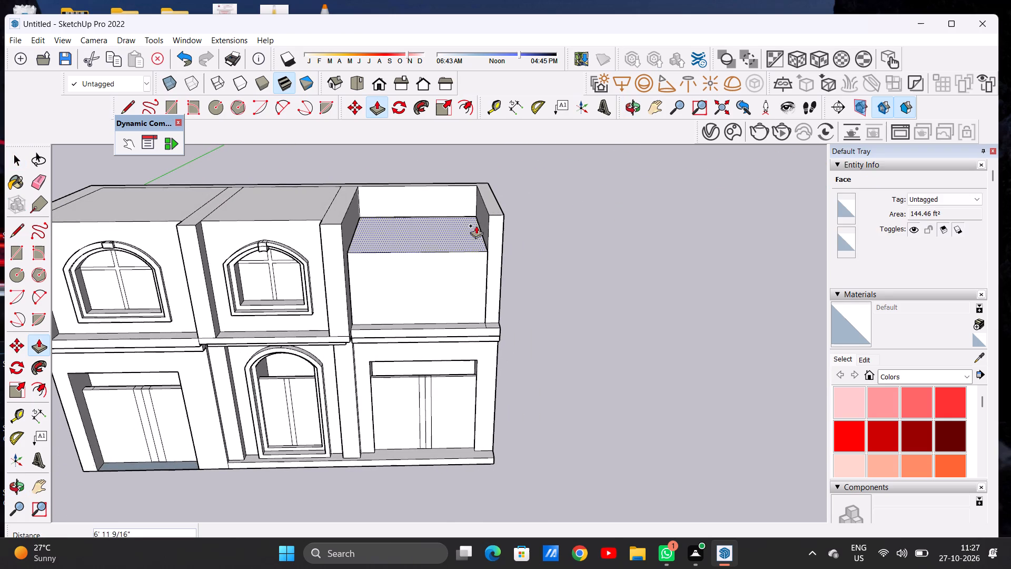
pyautogui.click(491, 216)
pyautogui.press('space')
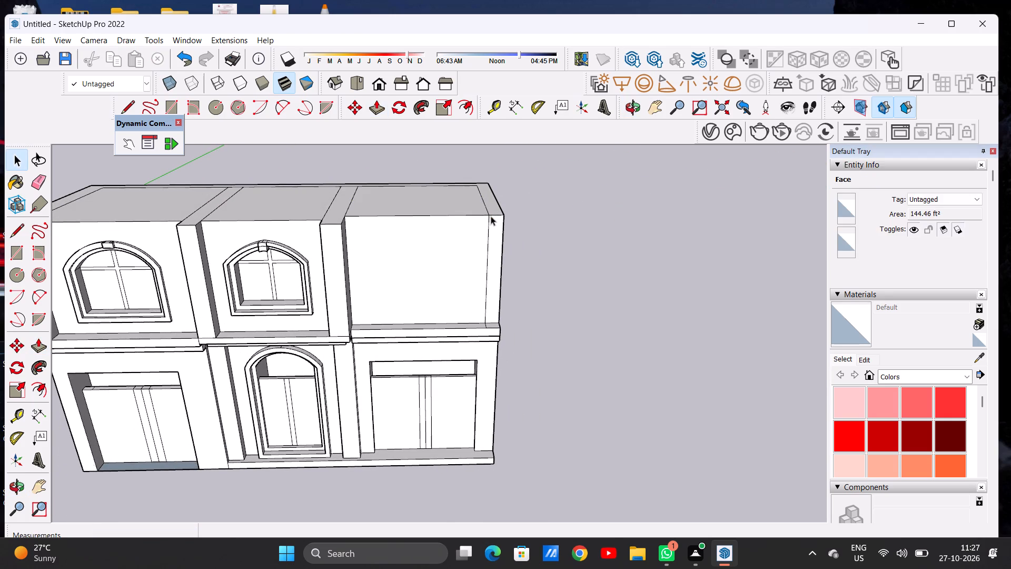
# Examine the filled upper end bay from the front and from the corner, including the end of the cornice beneath it.
pyautogui.scroll(-5, 379, 290)
pyautogui.moveTo(390, 296); pyautogui.dragTo(394, 233, button='middle')
pyautogui.scroll(-1, 394, 233)
pyautogui.scroll(6, 408, 274)
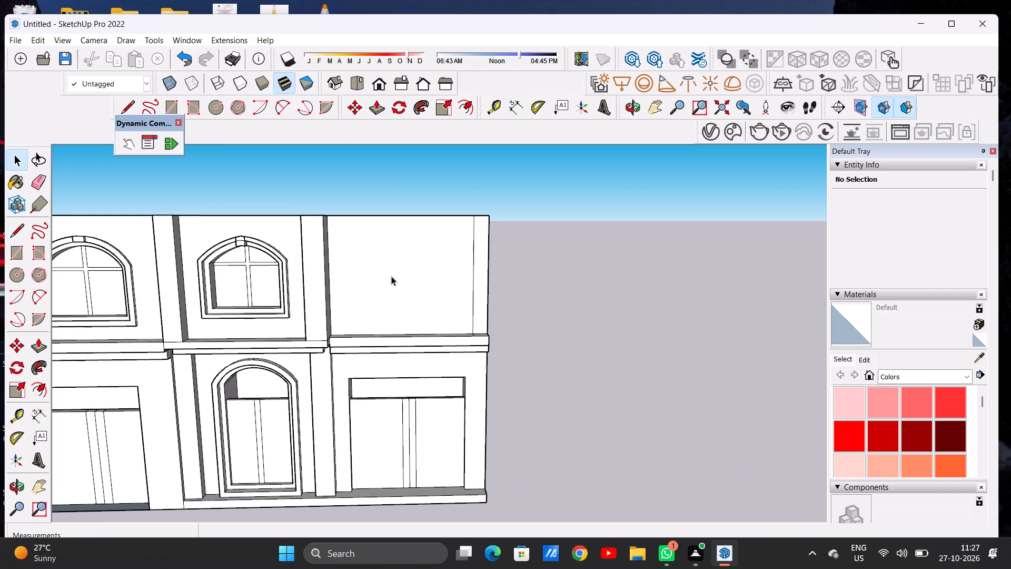
pyautogui.scroll(-4, 386, 266)
pyautogui.moveTo(393, 274); pyautogui.dragTo(219, 348, button='middle')
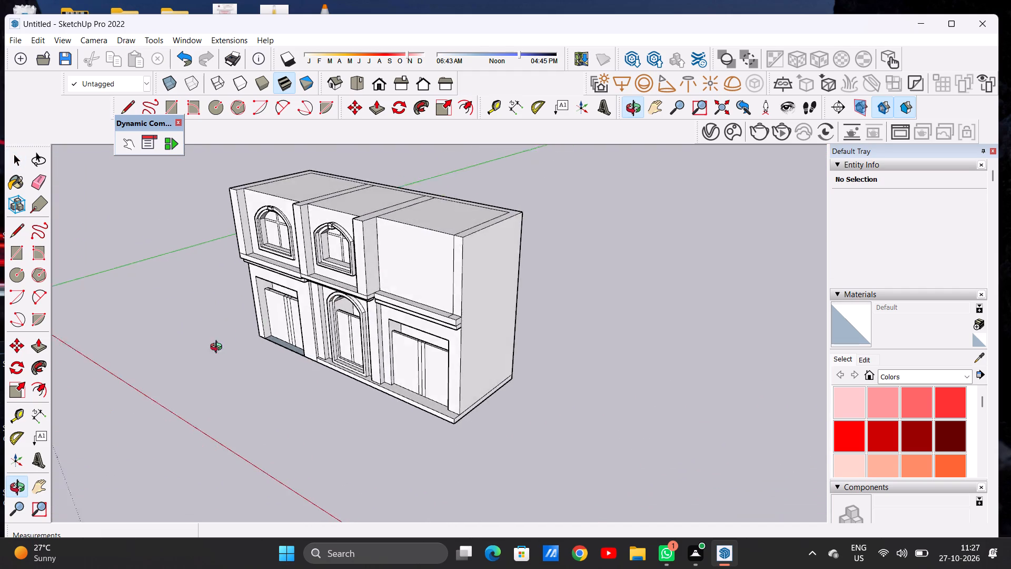
pyautogui.moveTo(219, 348); pyautogui.dragTo(222, 382, button='middle')
pyautogui.scroll(7, 458, 323)
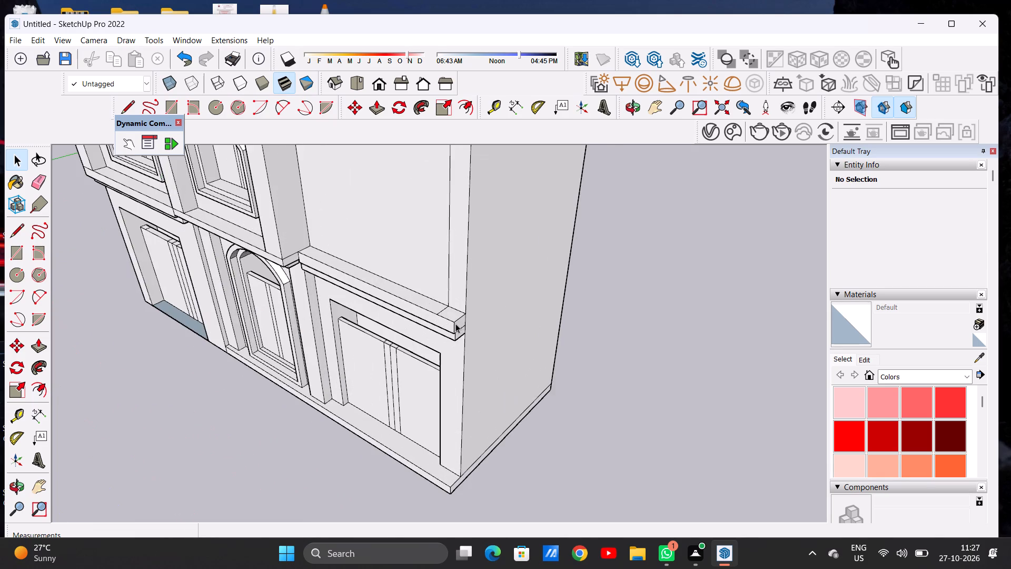
# Pull the narrow end strip of the upper bay's wall forward to the front face of the cornice end.
pyautogui.scroll(3, 455, 323)
pyautogui.press('p')
pyautogui.click(454, 296)
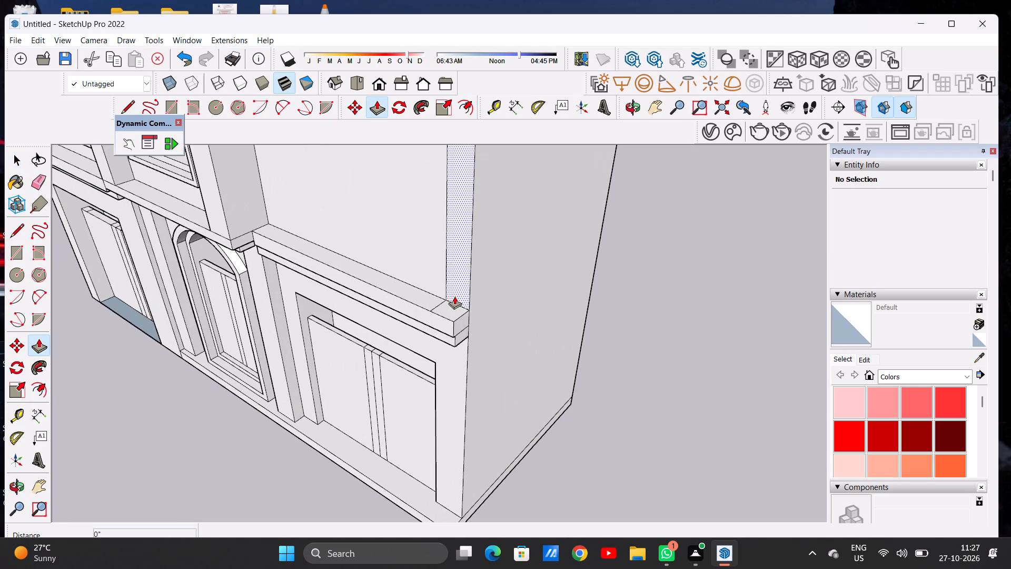
pyautogui.click(454, 322)
pyautogui.press('space')
# Examine the whole building front and the blank upper end bay beside the extended corner pier.
pyautogui.scroll(-6, 384, 344)
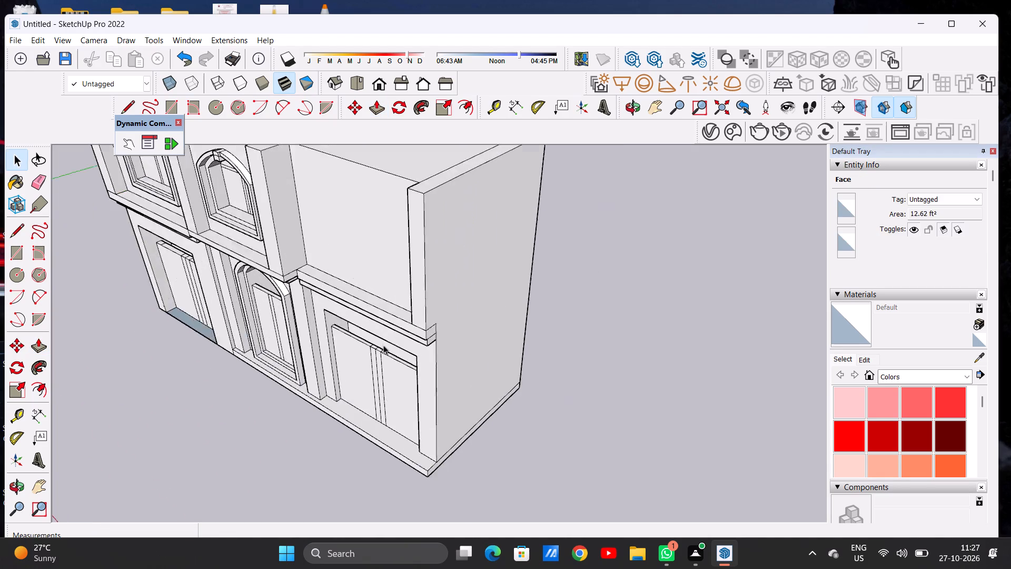
pyautogui.scroll(-3, 383, 345)
pyautogui.moveTo(320, 349); pyautogui.dragTo(430, 283, button='middle')
pyautogui.scroll(-5, 421, 288)
pyautogui.moveTo(342, 306); pyautogui.dragTo(404, 259, button='middle')
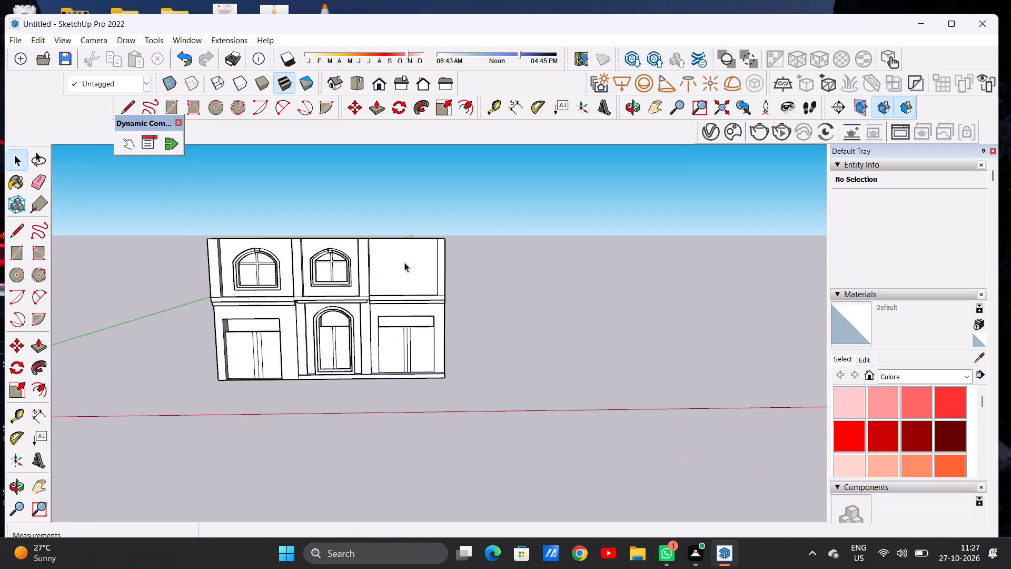
pyautogui.scroll(8, 403, 269)
pyautogui.middleClick(399, 287)
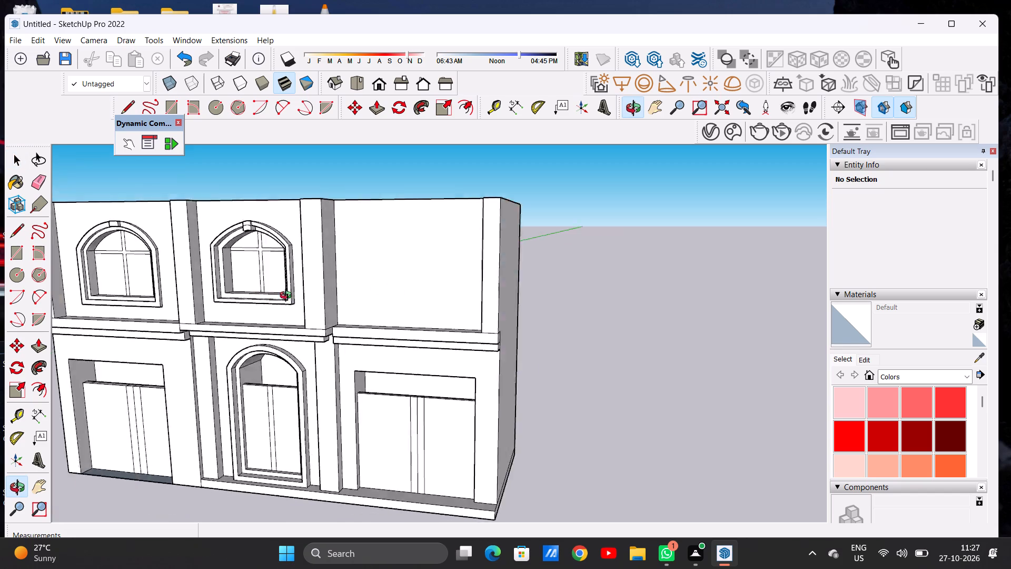
pyautogui.scroll(-5, 402, 297)
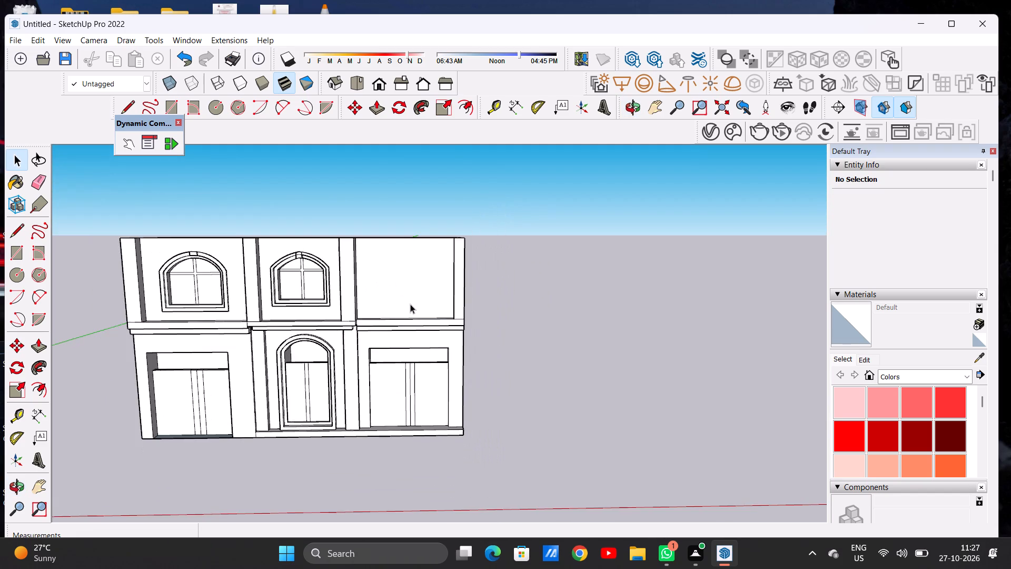
pyautogui.scroll(4, 380, 271)
pyautogui.scroll(-13, 417, 276)
pyautogui.scroll(8, 400, 260)
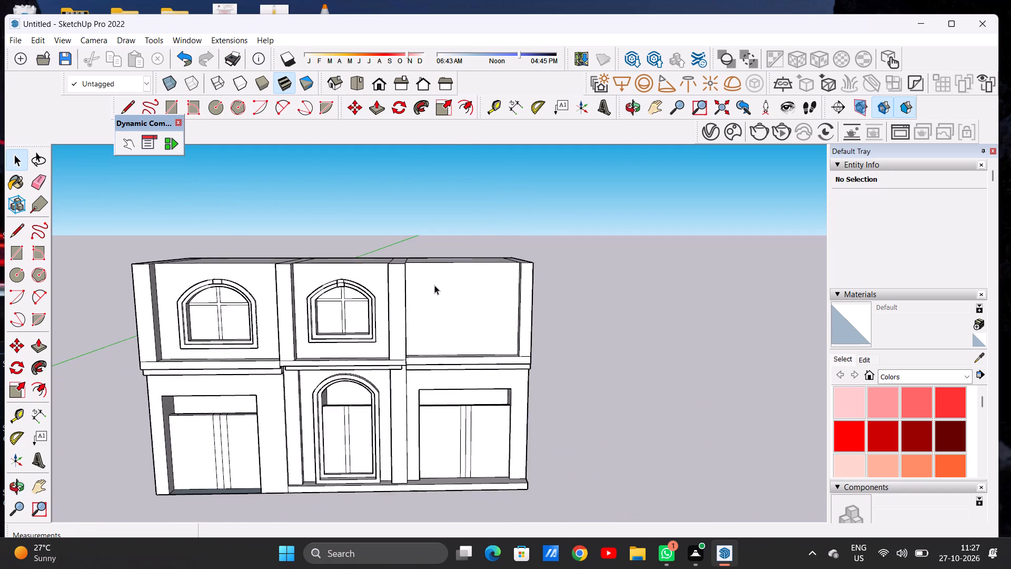
pyautogui.moveTo(434, 285); pyautogui.dragTo(407, 274, button='middle')
pyautogui.scroll(-4, 378, 259)
pyautogui.scroll(5, 421, 291)
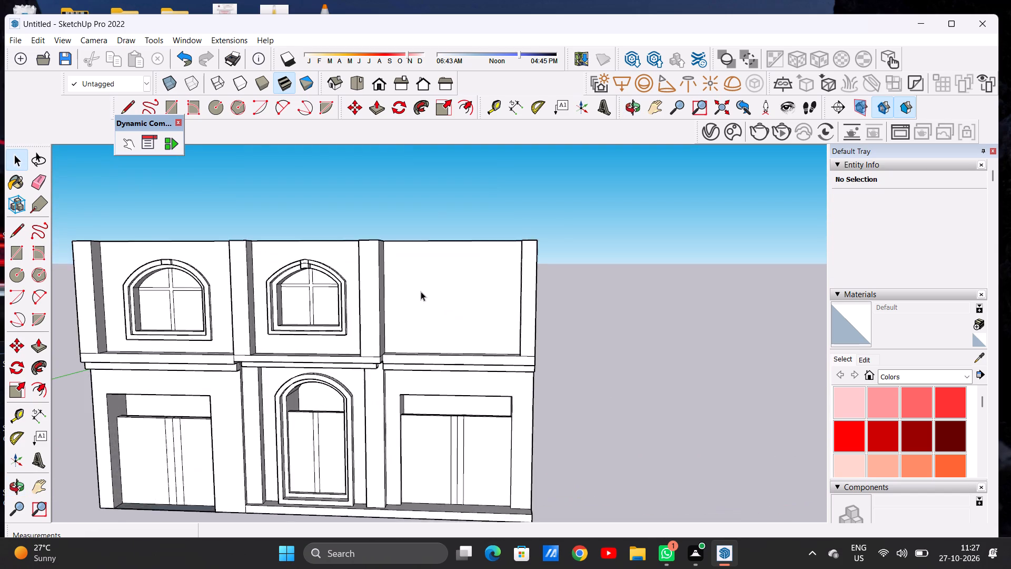
pyautogui.scroll(-1, 449, 291)
pyautogui.scroll(4, 449, 291)
# Draw a rectangle about 7' 5 7/8" wide by 4' 10 9/16" high on the blank wall of the upper end bay.
pyautogui.press('r')
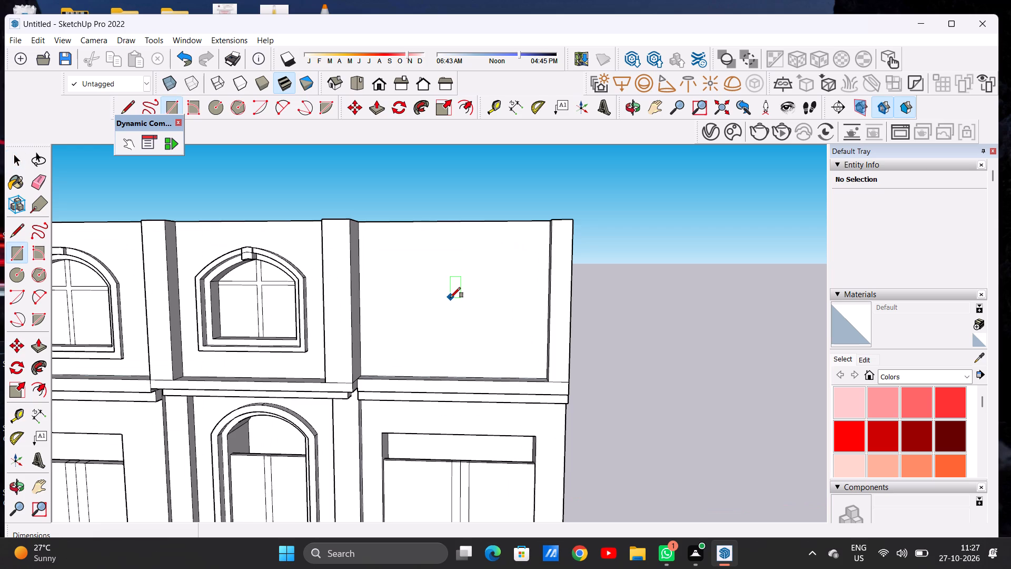
pyautogui.press('space')
pyautogui.press('r')
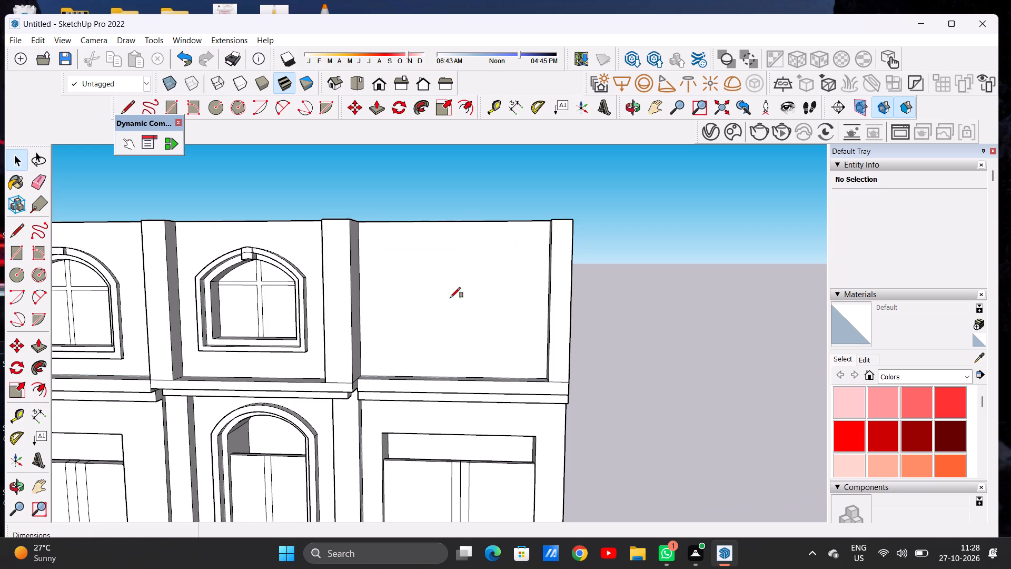
pyautogui.click(395, 352)
pyautogui.click(512, 350)
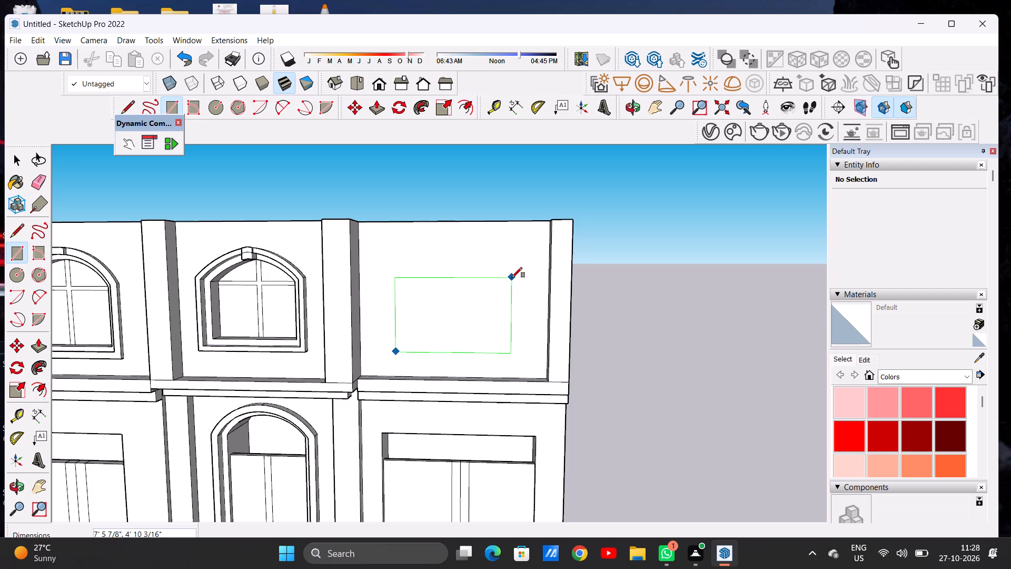
pyautogui.click(512, 277)
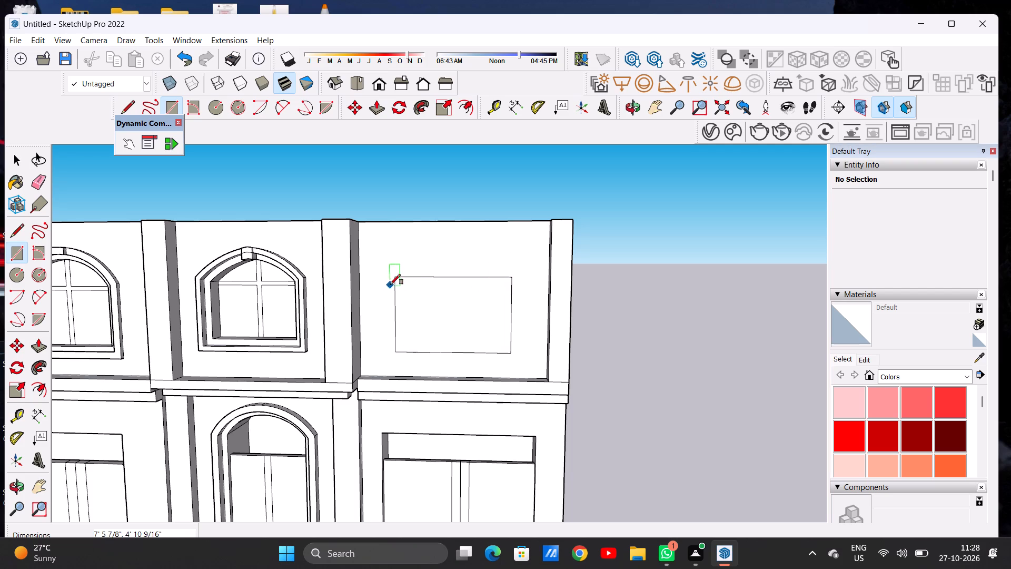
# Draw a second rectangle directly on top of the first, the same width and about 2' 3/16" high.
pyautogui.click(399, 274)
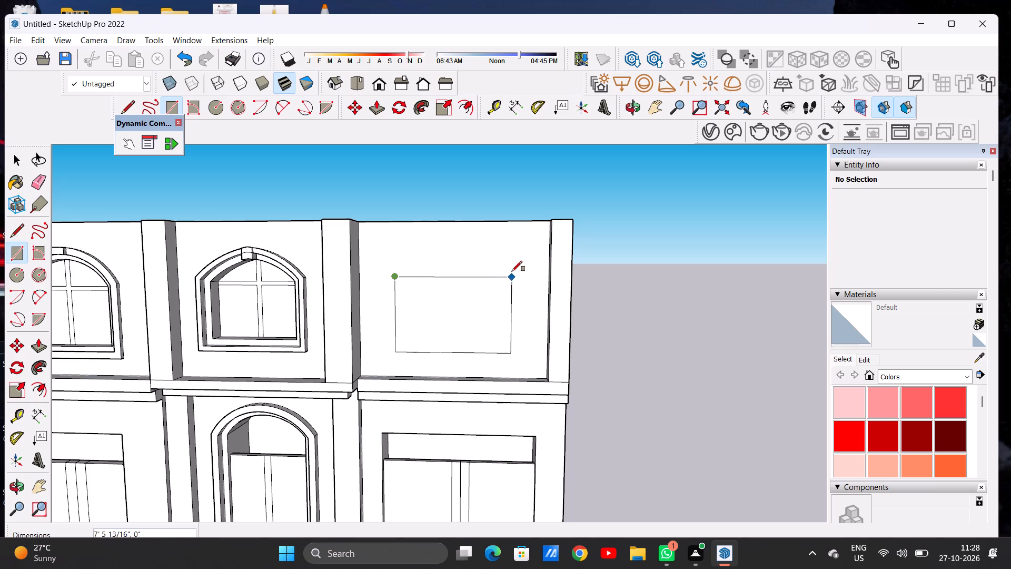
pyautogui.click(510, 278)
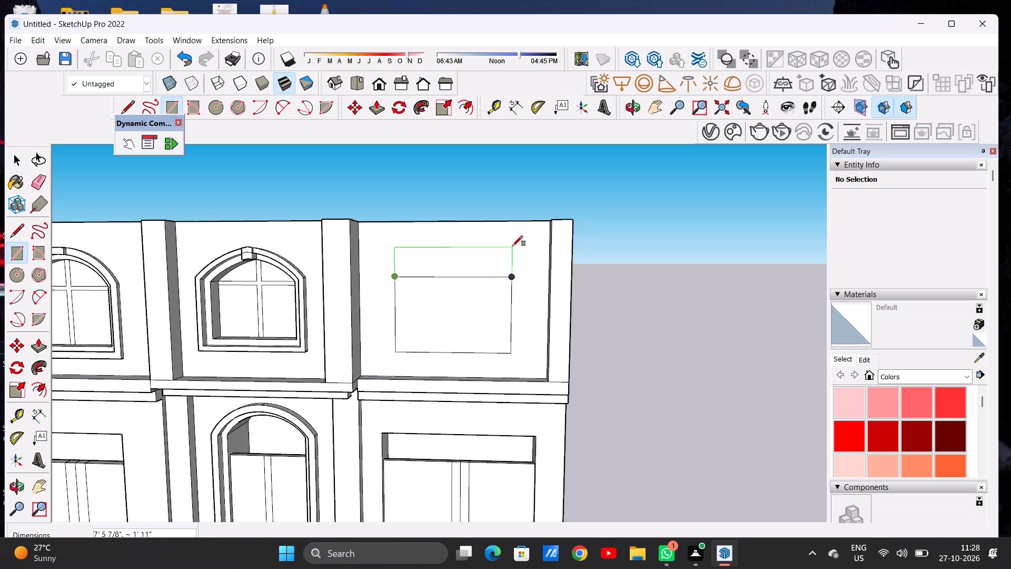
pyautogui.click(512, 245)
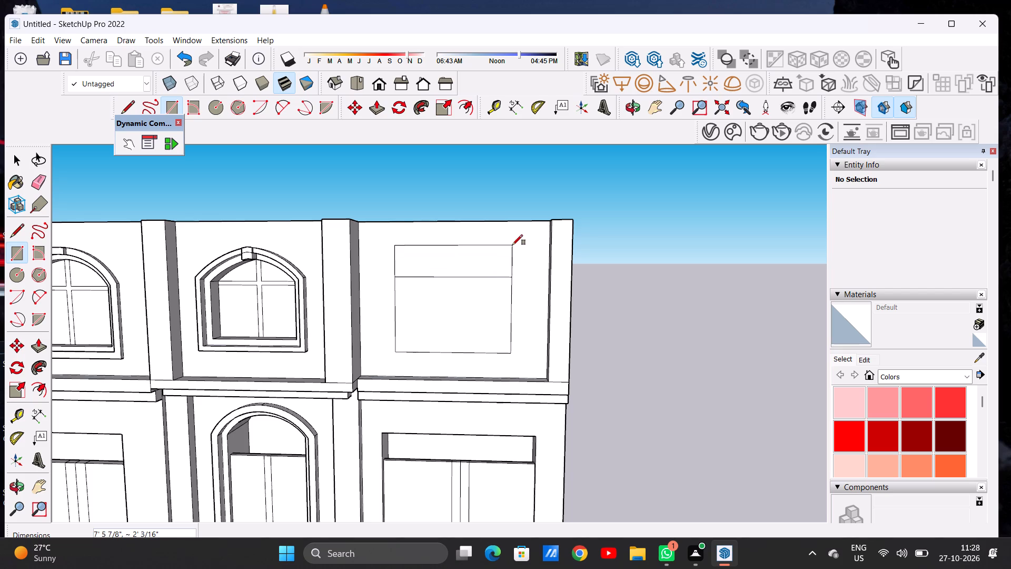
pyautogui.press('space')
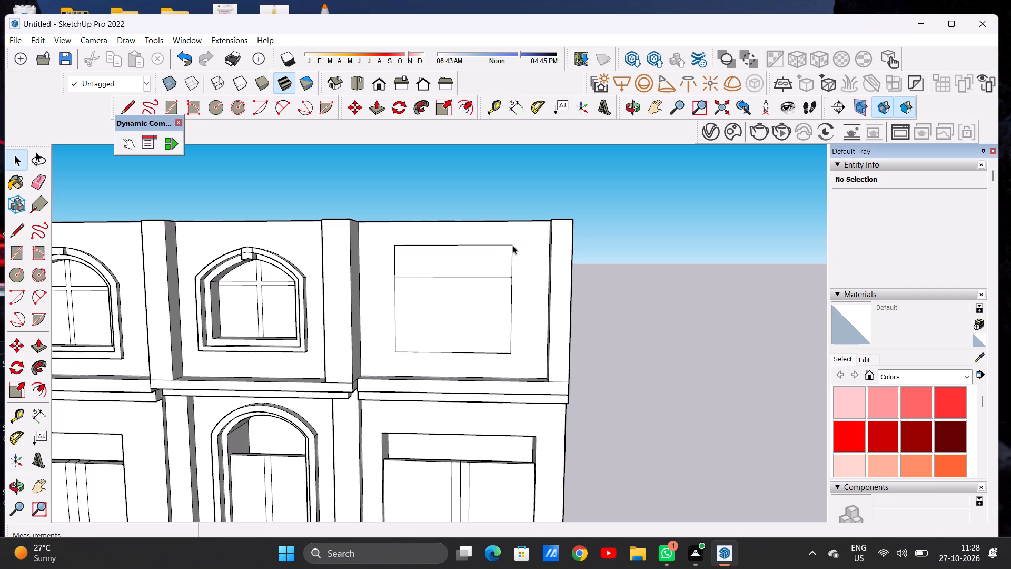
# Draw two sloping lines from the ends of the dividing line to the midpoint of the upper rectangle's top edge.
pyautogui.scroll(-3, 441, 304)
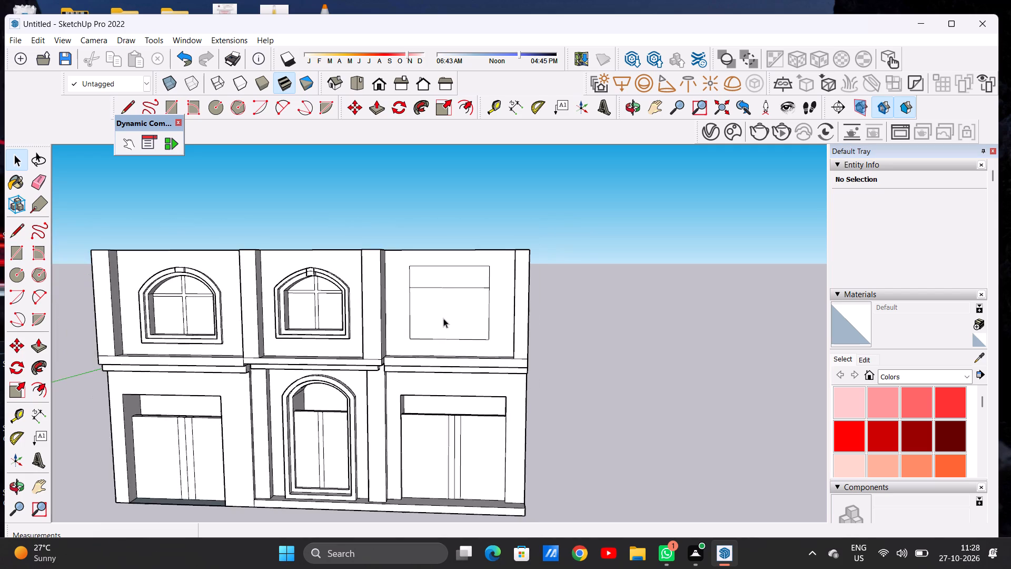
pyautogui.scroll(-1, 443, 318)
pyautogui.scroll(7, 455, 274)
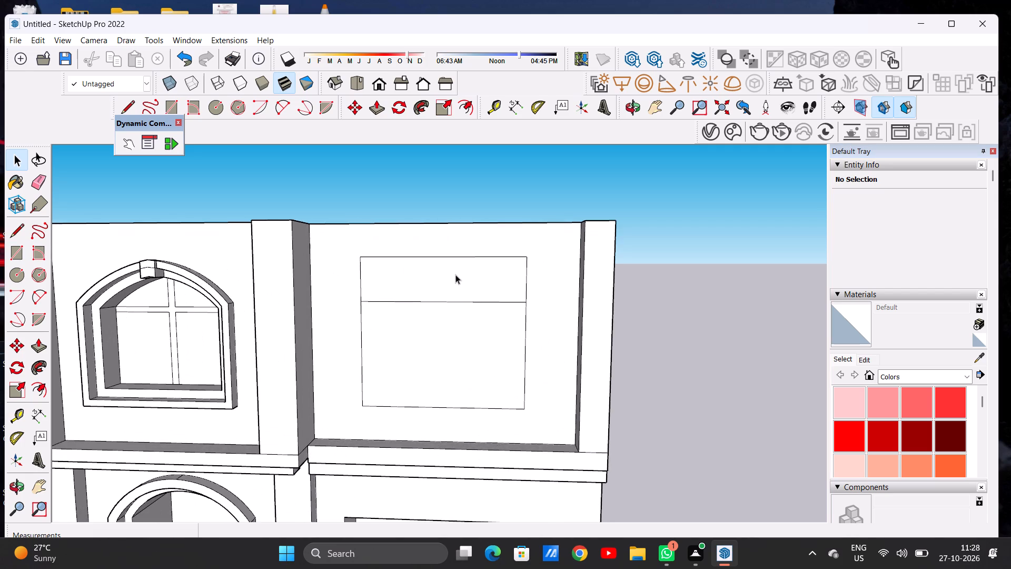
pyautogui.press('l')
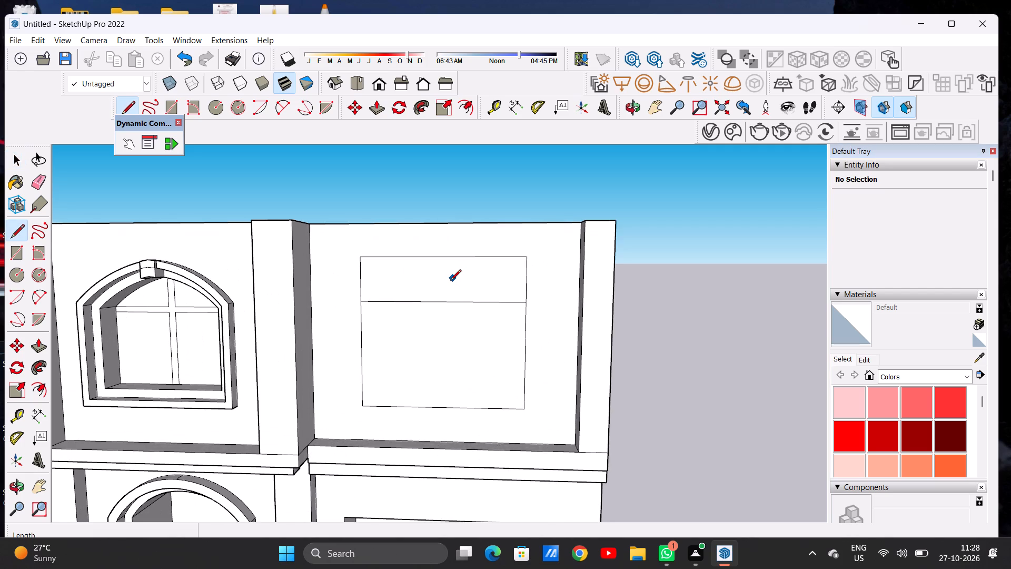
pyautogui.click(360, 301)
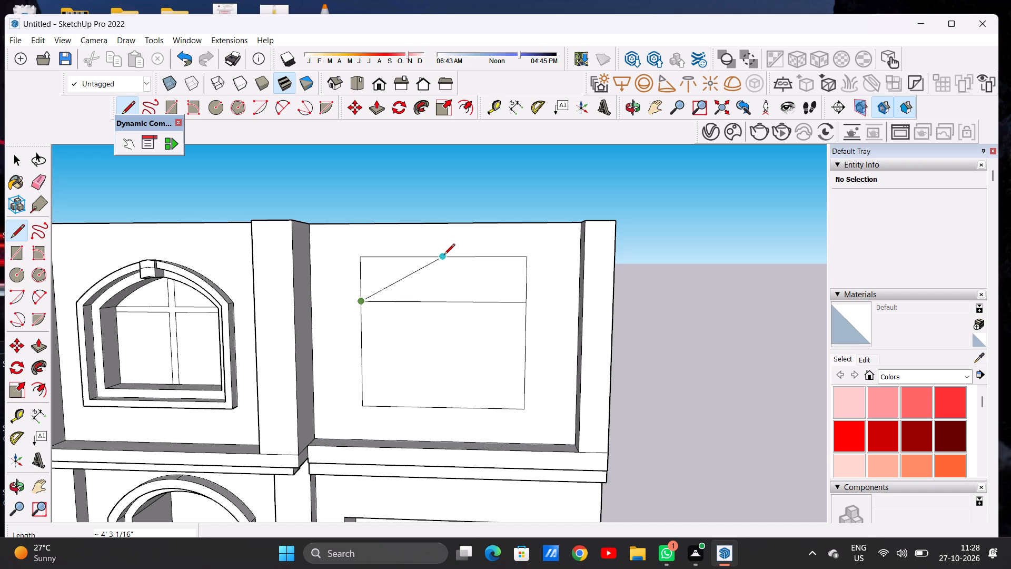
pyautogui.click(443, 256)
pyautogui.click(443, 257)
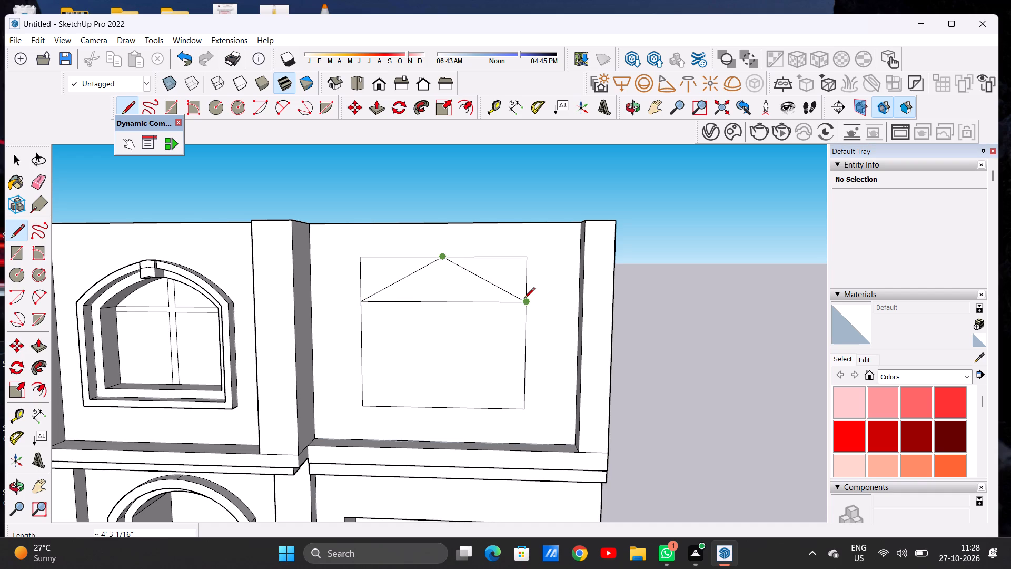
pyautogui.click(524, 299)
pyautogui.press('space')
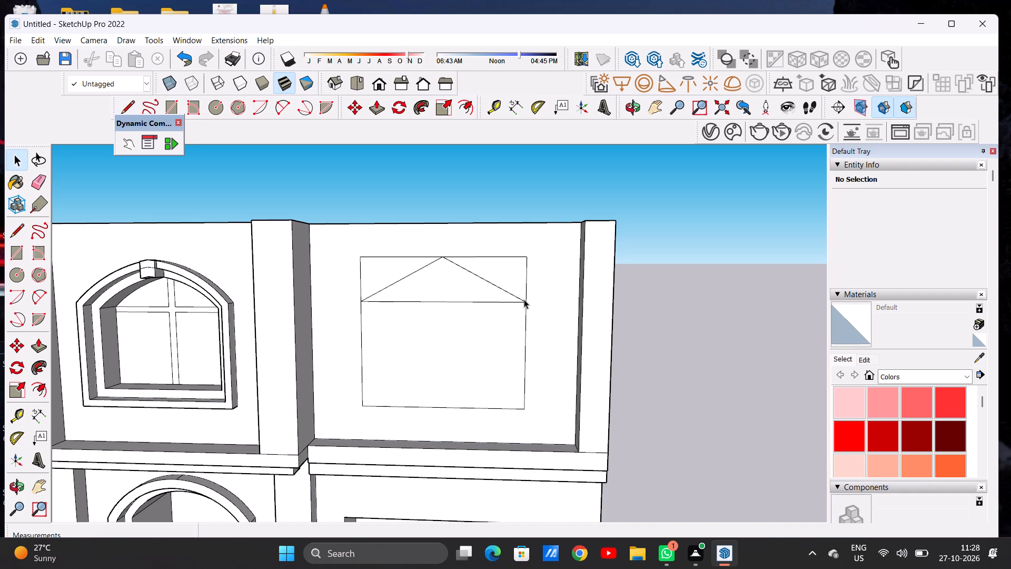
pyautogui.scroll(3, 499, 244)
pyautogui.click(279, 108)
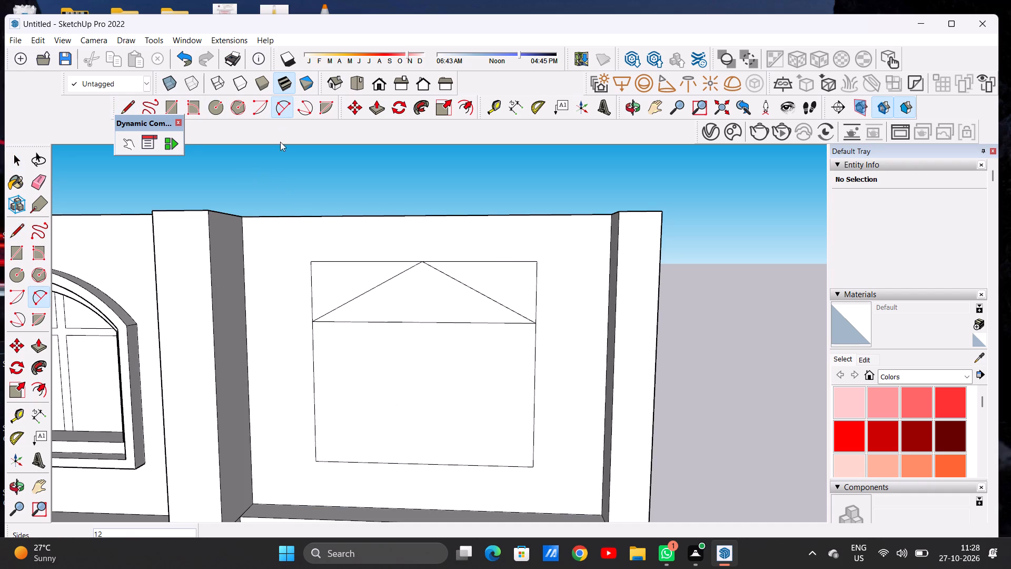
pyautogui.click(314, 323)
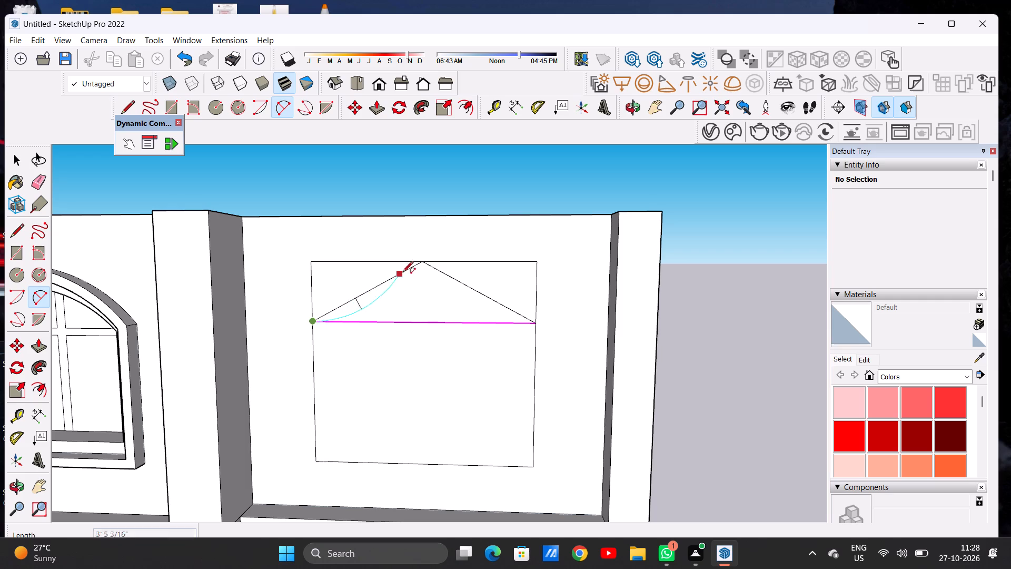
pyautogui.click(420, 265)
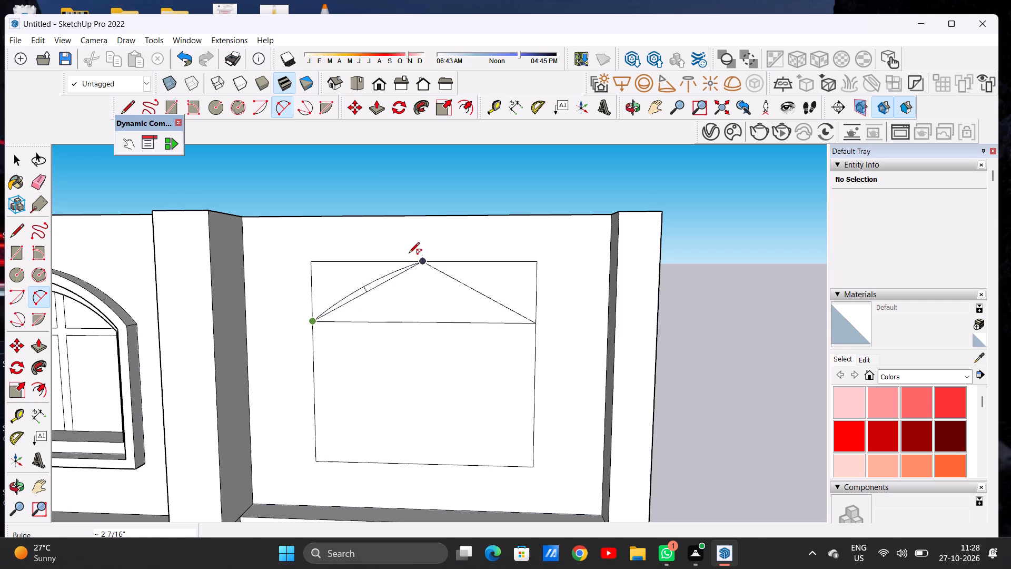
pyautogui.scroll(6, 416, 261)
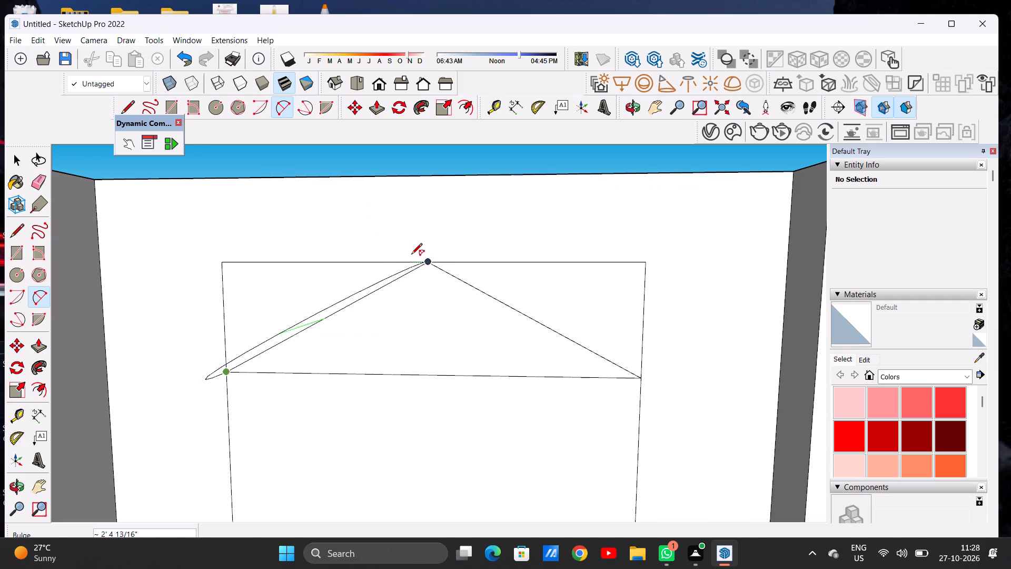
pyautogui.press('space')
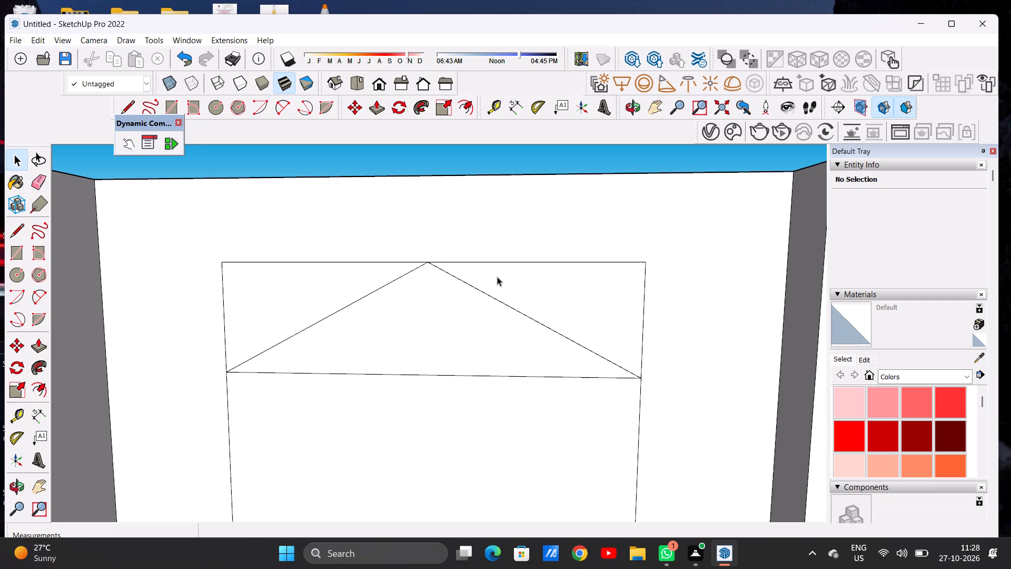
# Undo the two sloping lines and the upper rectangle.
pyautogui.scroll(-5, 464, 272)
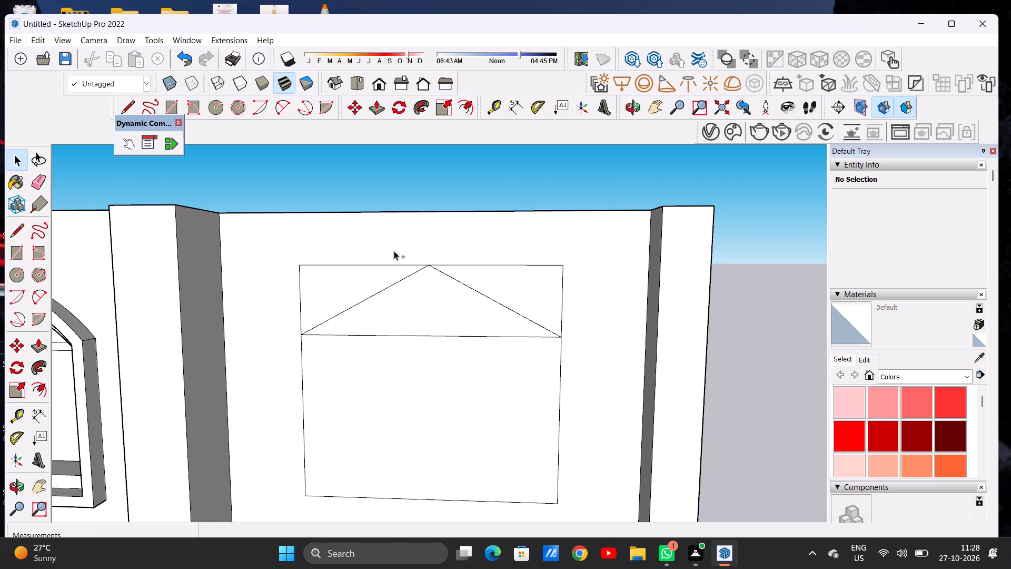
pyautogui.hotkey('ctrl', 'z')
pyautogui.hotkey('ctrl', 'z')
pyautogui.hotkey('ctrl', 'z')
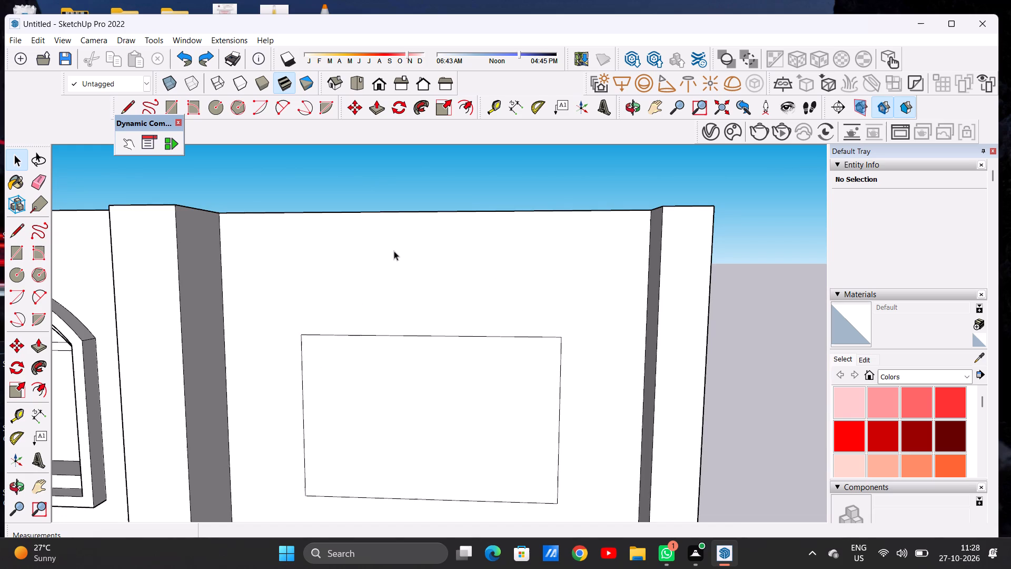
# Draw a rectangle on top of the window rectangle, about 7' 5 7/8" wide and 2' 4 7/16" high.
pyautogui.press('r')
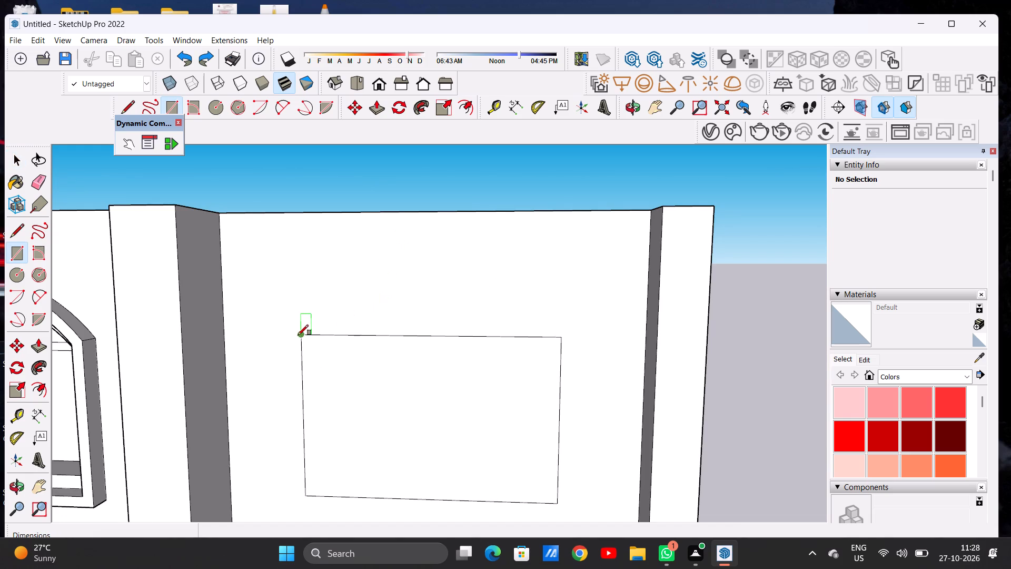
pyautogui.click(300, 335)
pyautogui.click(562, 337)
pyautogui.click(561, 252)
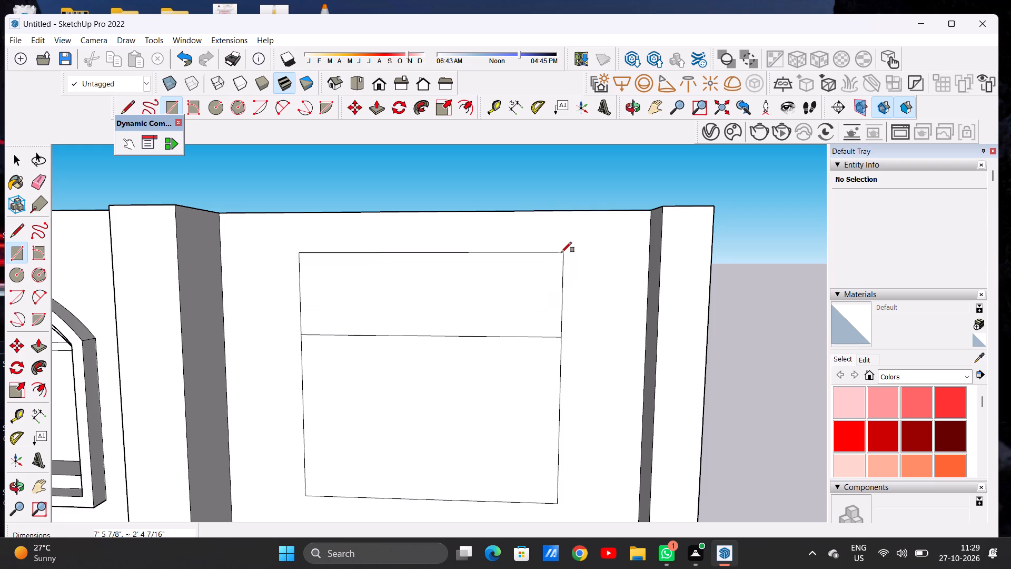
pyautogui.press('space')
# Draw two sloping lines from the ends of the dividing line to the midpoint of the upper rectangle's top edge.
pyautogui.scroll(-6, 553, 258)
pyautogui.moveTo(558, 265); pyautogui.dragTo(558, 250, button='middle')
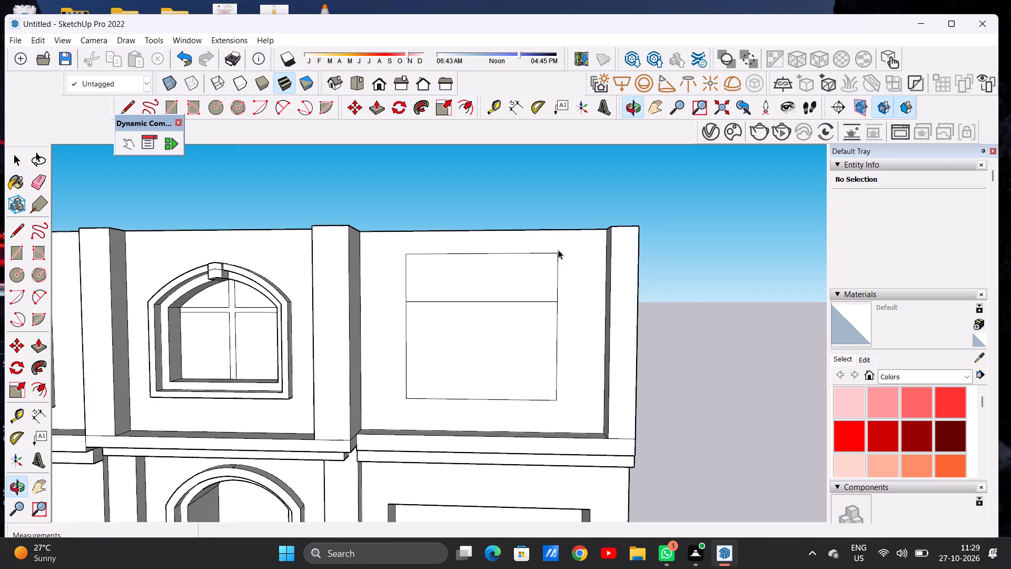
pyautogui.scroll(2, 558, 250)
pyautogui.press('l')
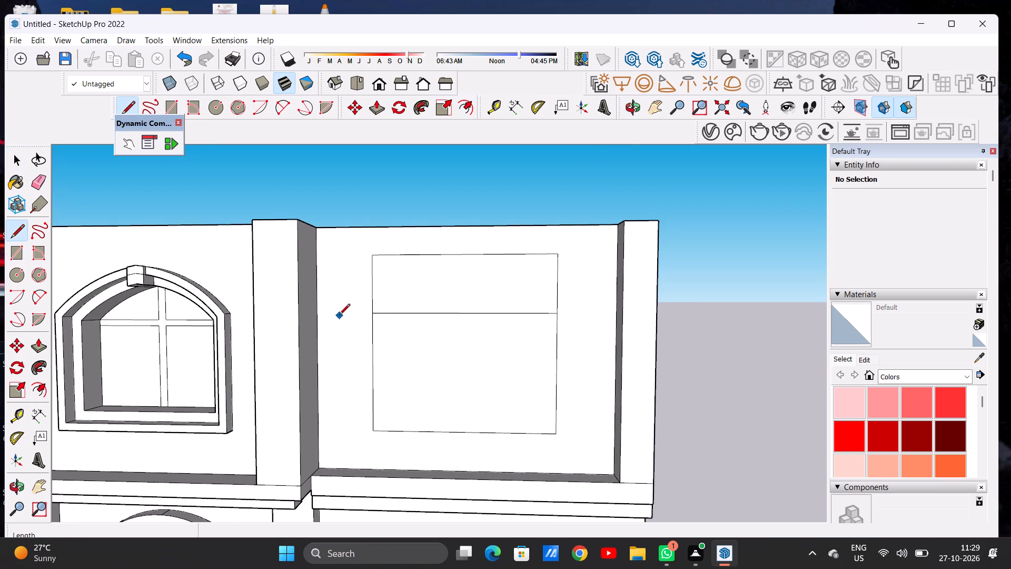
pyautogui.scroll(5, 378, 315)
pyautogui.click(370, 313)
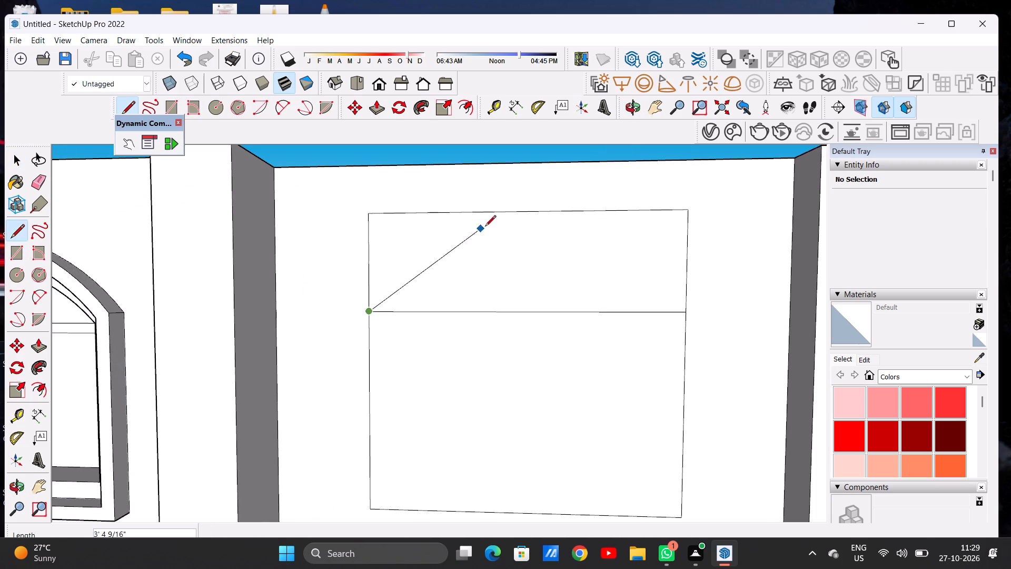
pyautogui.click(526, 210)
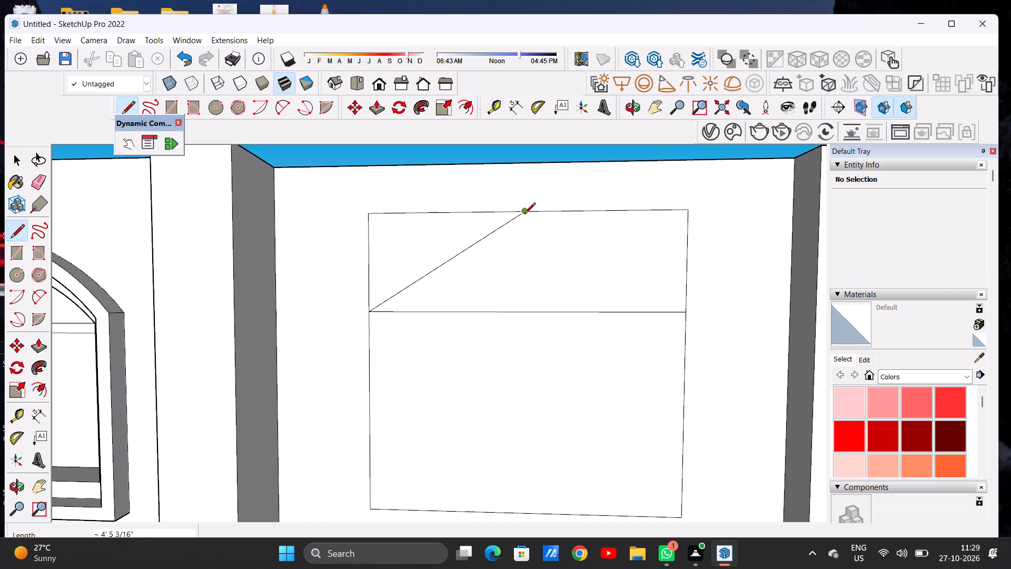
pyautogui.click(524, 214)
pyautogui.click(685, 310)
# Draw a two-point arc over each sloping line, bulging outward about 4 9/16" on the first and 5 7/16" on the second.
pyautogui.press('space')
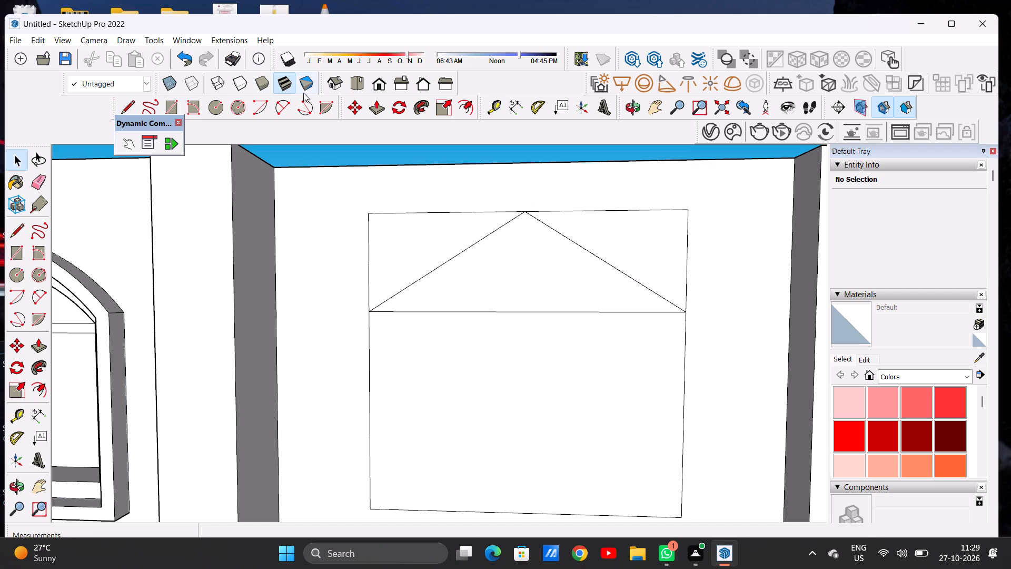
pyautogui.click(282, 104)
pyautogui.click(374, 311)
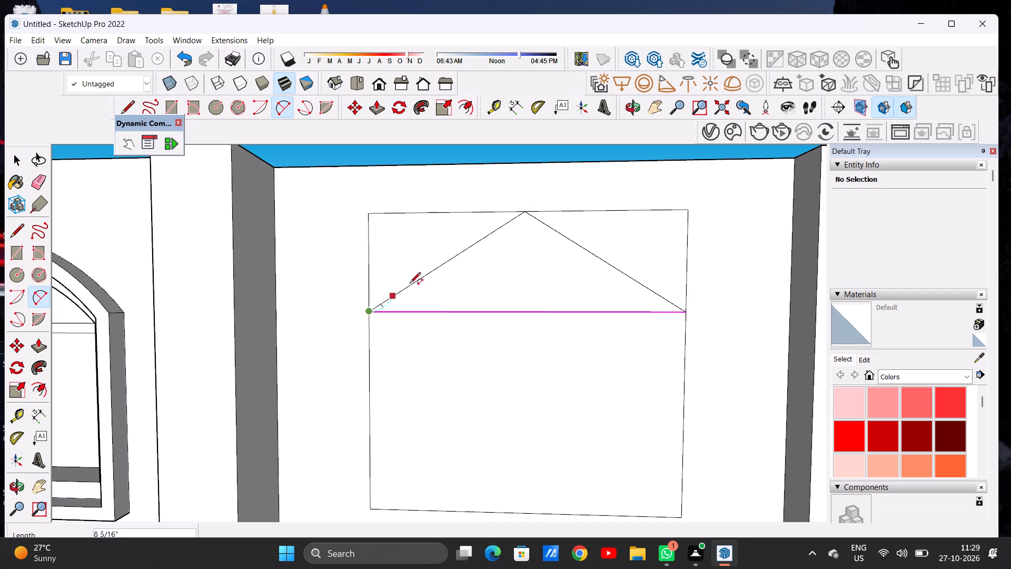
pyautogui.click(524, 214)
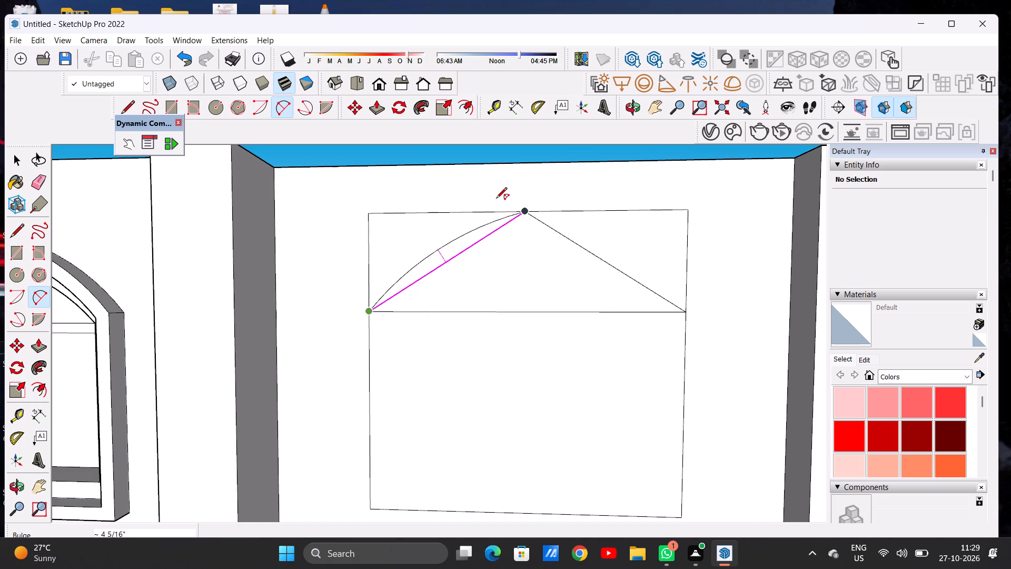
pyautogui.click(495, 198)
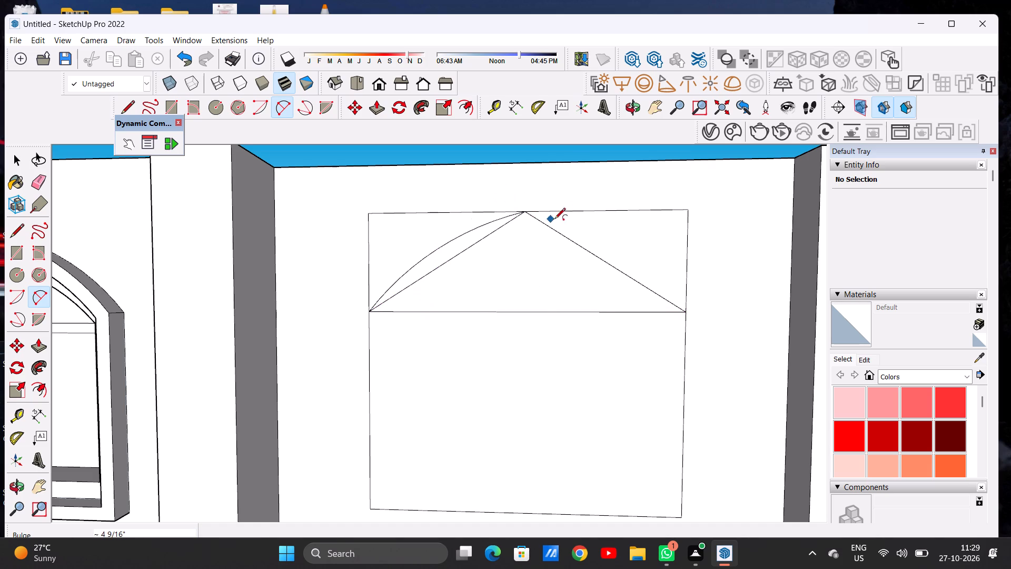
pyautogui.click(525, 213)
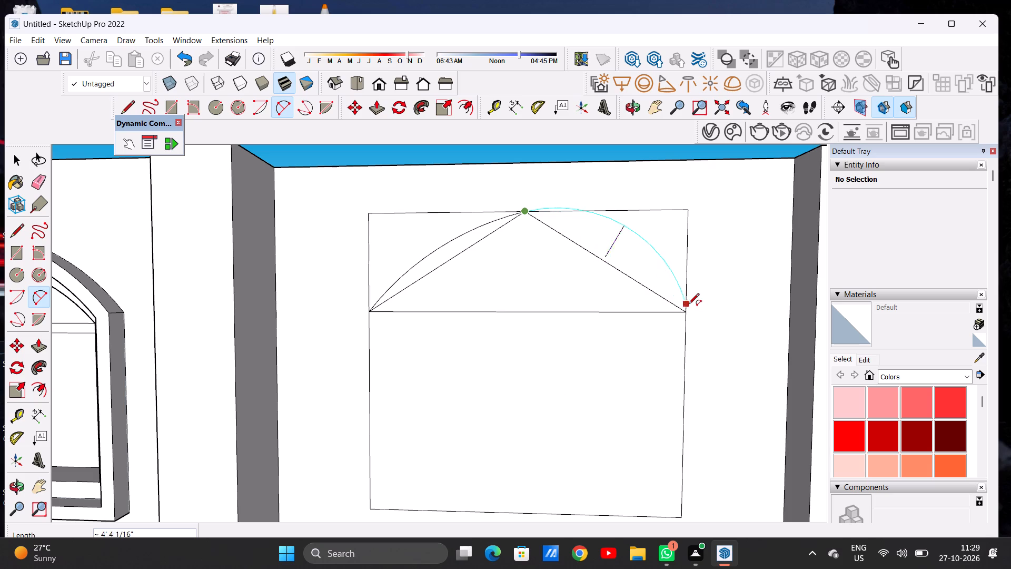
pyautogui.click(684, 309)
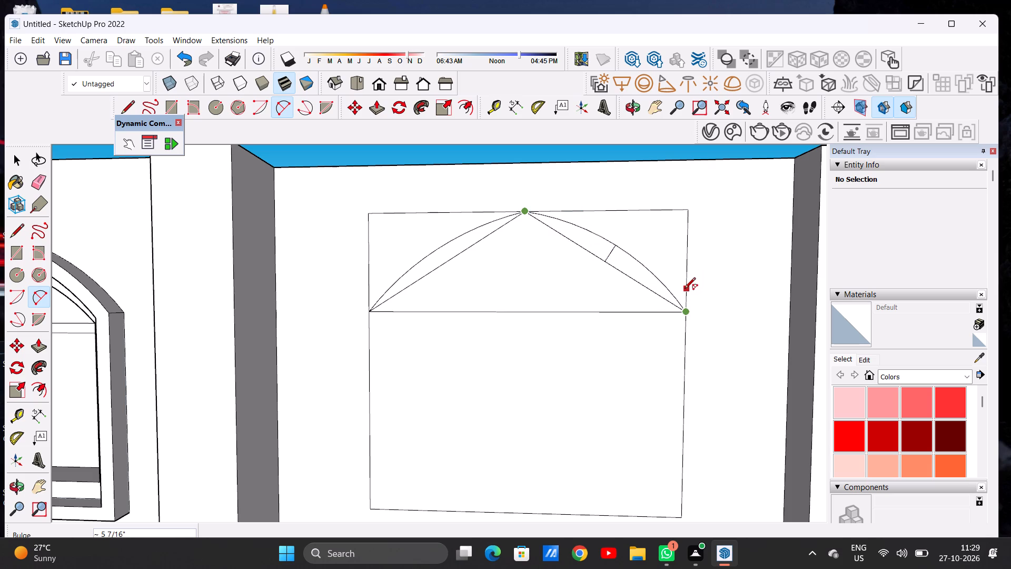
pyautogui.click(685, 289)
pyautogui.press('space')
# Erase the two sloping lines, the dividing line and the upper rectangle's edges outside the arcs.
pyautogui.write('E')
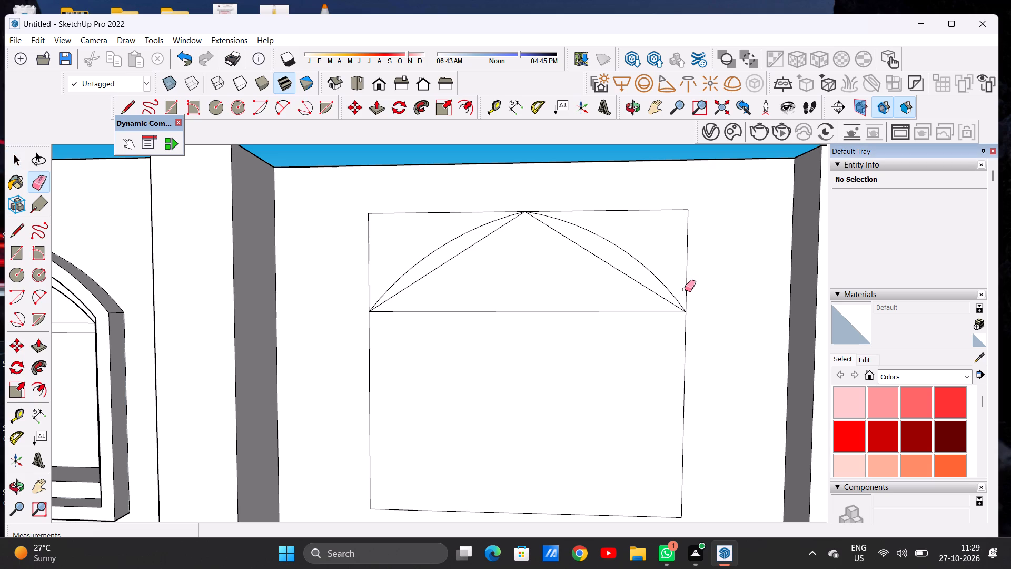
pyautogui.scroll(6, 545, 266)
pyautogui.moveTo(448, 227); pyautogui.dragTo(454, 233)
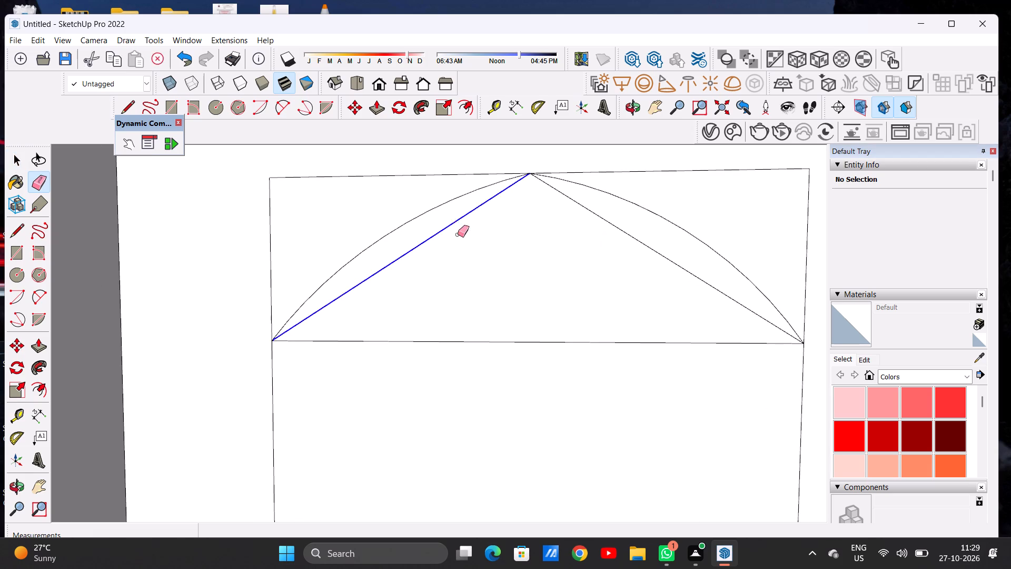
pyautogui.moveTo(614, 217); pyautogui.dragTo(606, 229)
pyautogui.moveTo(586, 327); pyautogui.dragTo(580, 358)
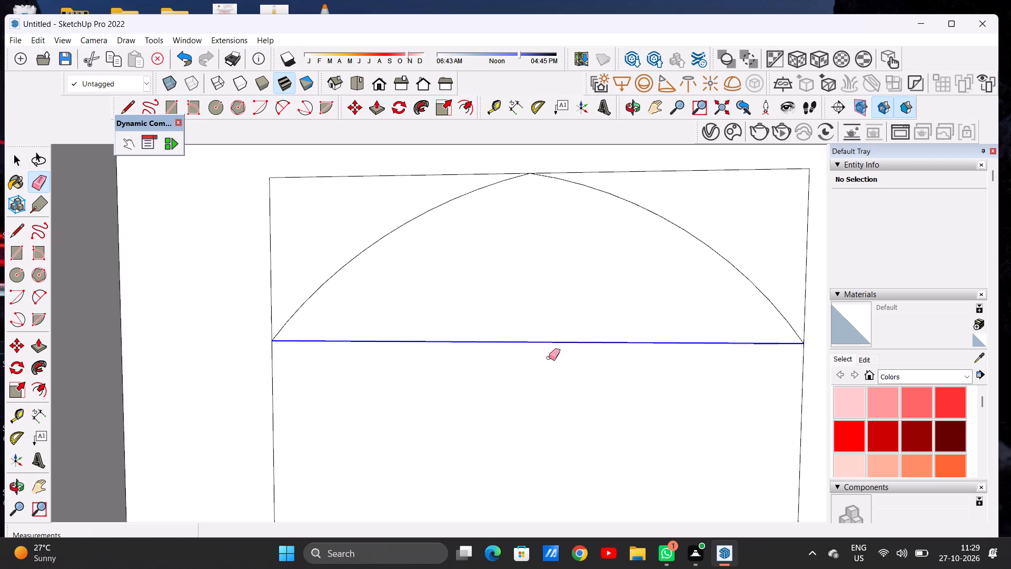
pyautogui.scroll(-5, 488, 307)
pyautogui.scroll(3, 413, 224)
pyautogui.scroll(-1, 413, 224)
pyautogui.moveTo(413, 224); pyautogui.dragTo(405, 234)
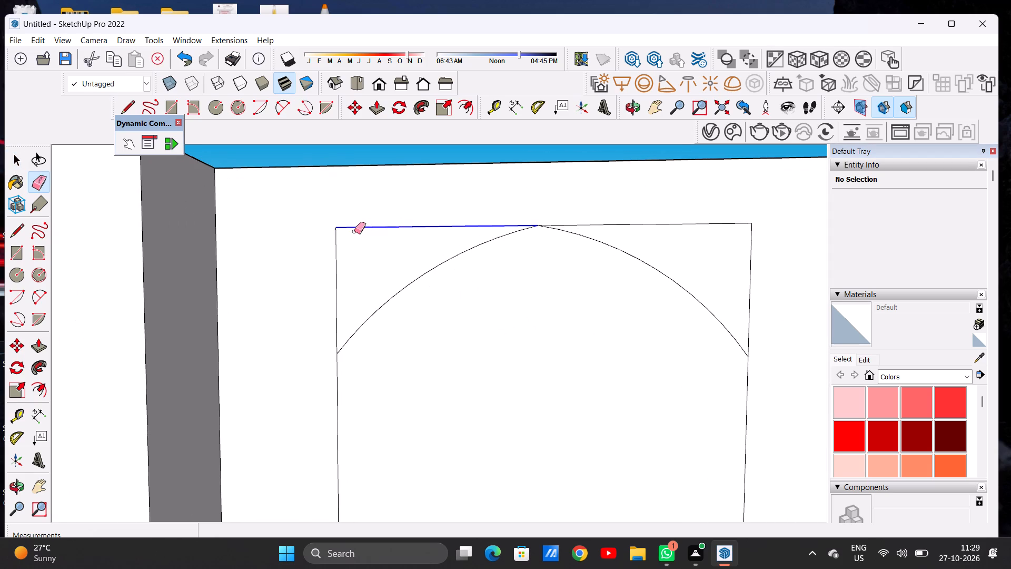
pyautogui.moveTo(351, 232); pyautogui.dragTo(316, 258)
pyautogui.moveTo(745, 224); pyautogui.dragTo(759, 267)
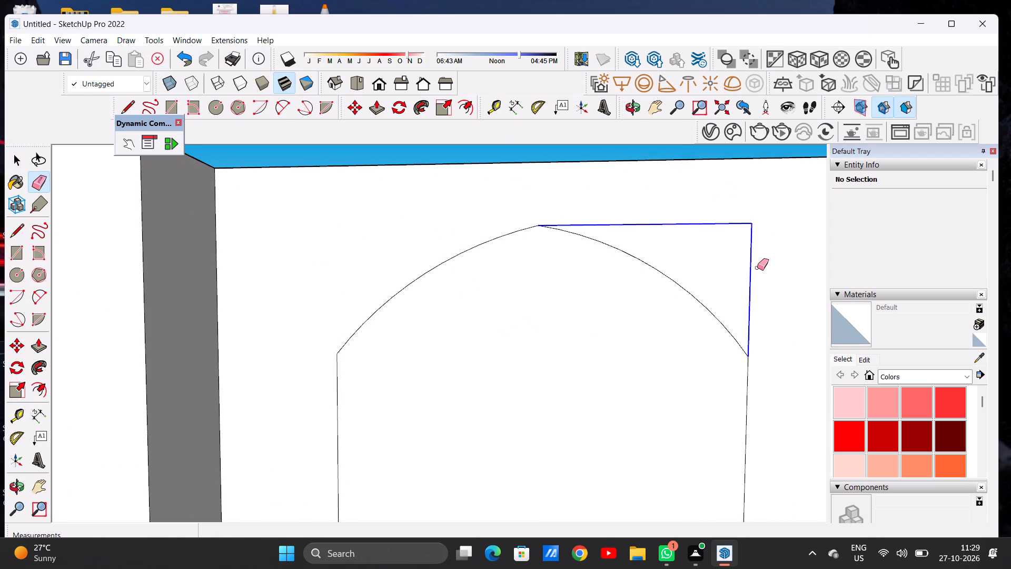
pyautogui.press('space')
# Offset the pointed-arch face inward about 5 7/16", and offset the resulting inner face inward about 4 9/16".
pyautogui.scroll(-2, 468, 289)
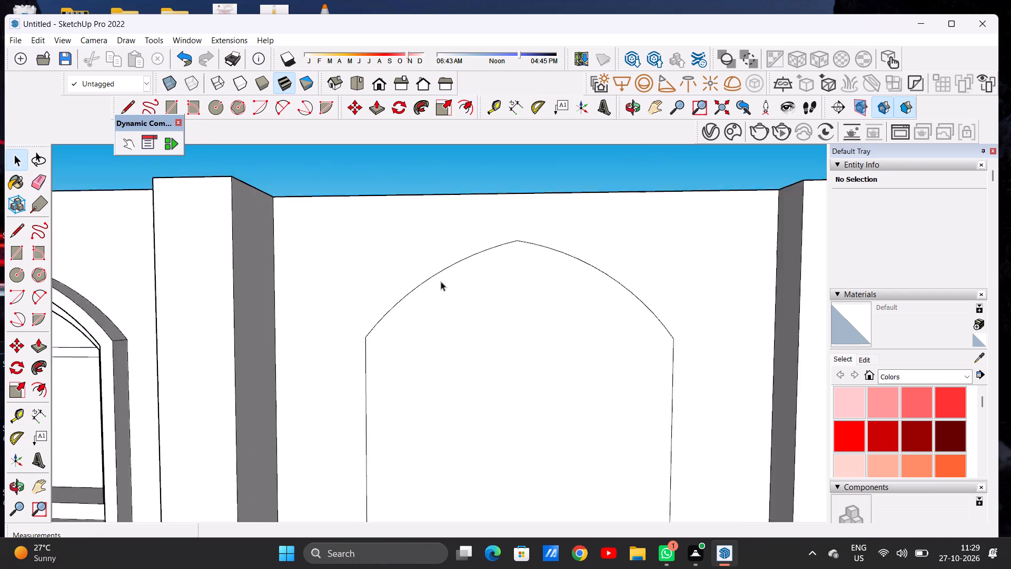
pyautogui.scroll(-13, 441, 281)
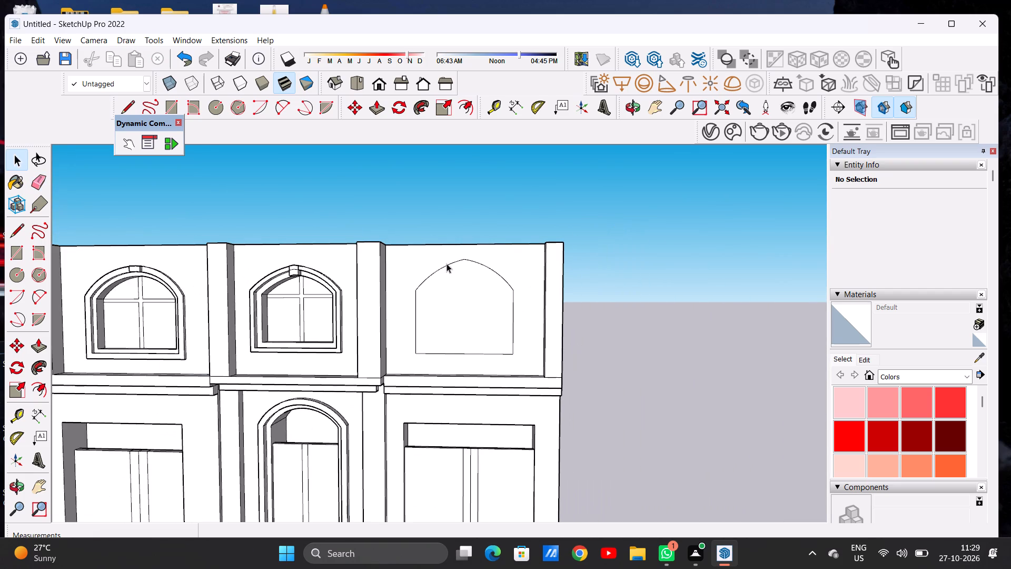
pyautogui.scroll(3, 470, 292)
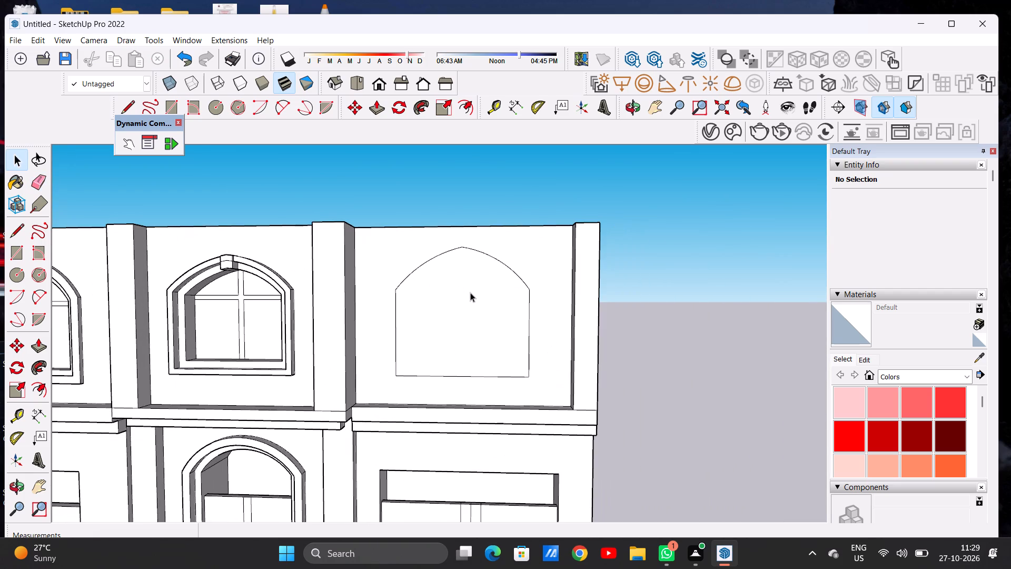
pyautogui.write('OF')
pyautogui.click(444, 278)
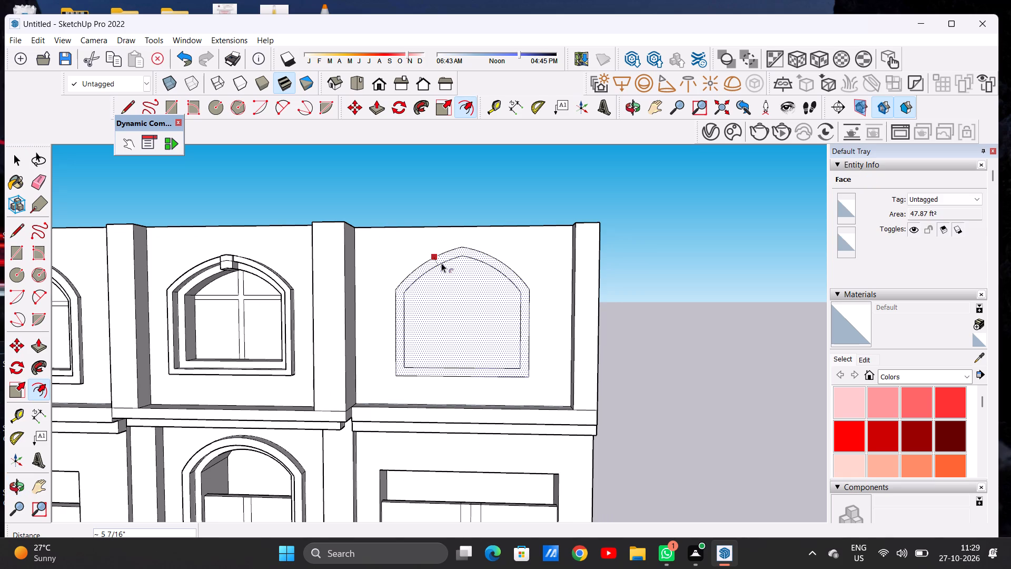
pyautogui.click(441, 263)
pyautogui.click(462, 267)
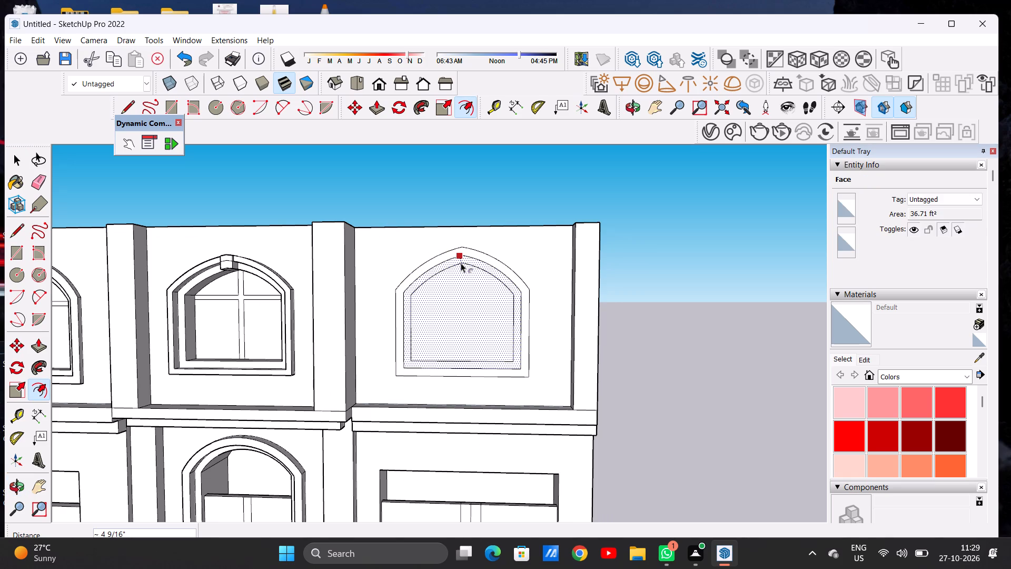
pyautogui.click(461, 263)
pyautogui.press('space')
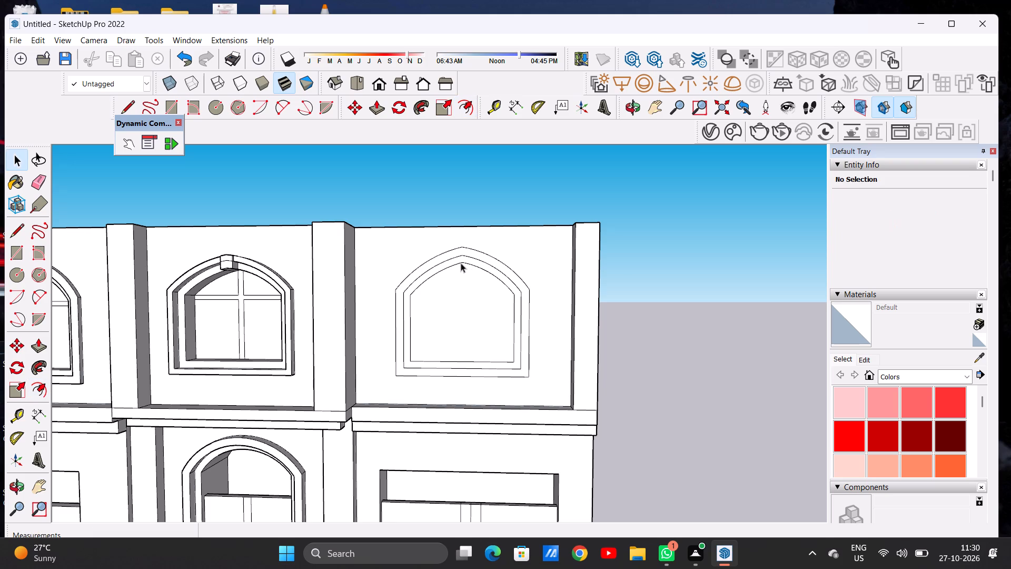
# Push the innermost pointed-arch face about 1' 9 3/8" into the wall.
pyautogui.scroll(-4, 459, 256)
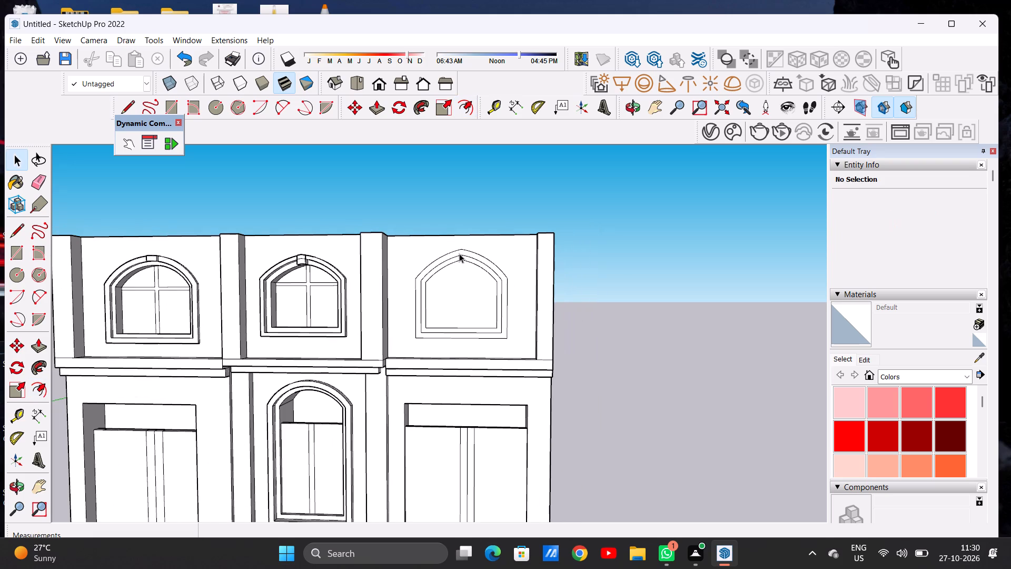
pyautogui.scroll(6, 484, 335)
pyautogui.scroll(-2, 484, 335)
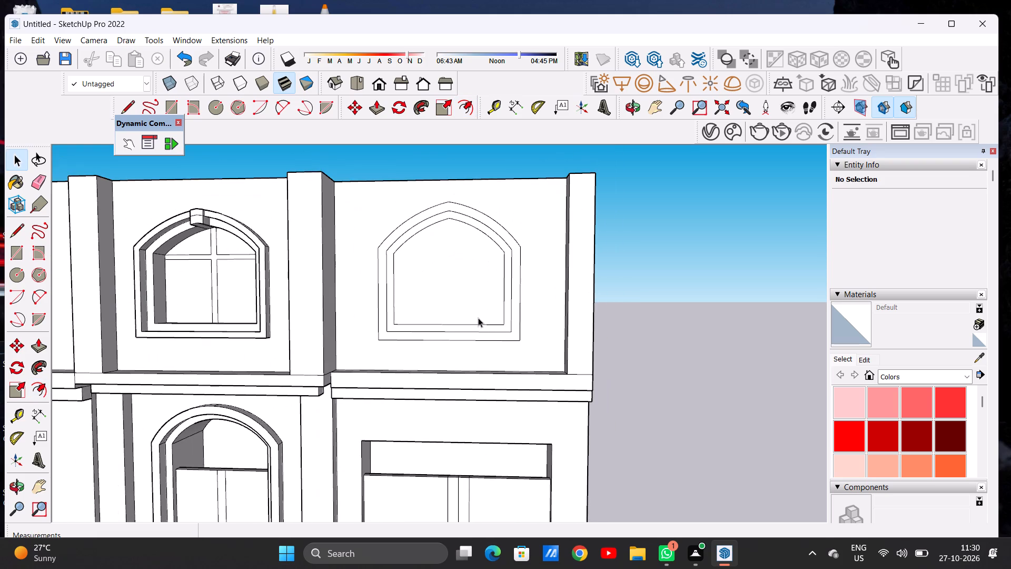
pyautogui.press('p')
pyautogui.scroll(6, 463, 225)
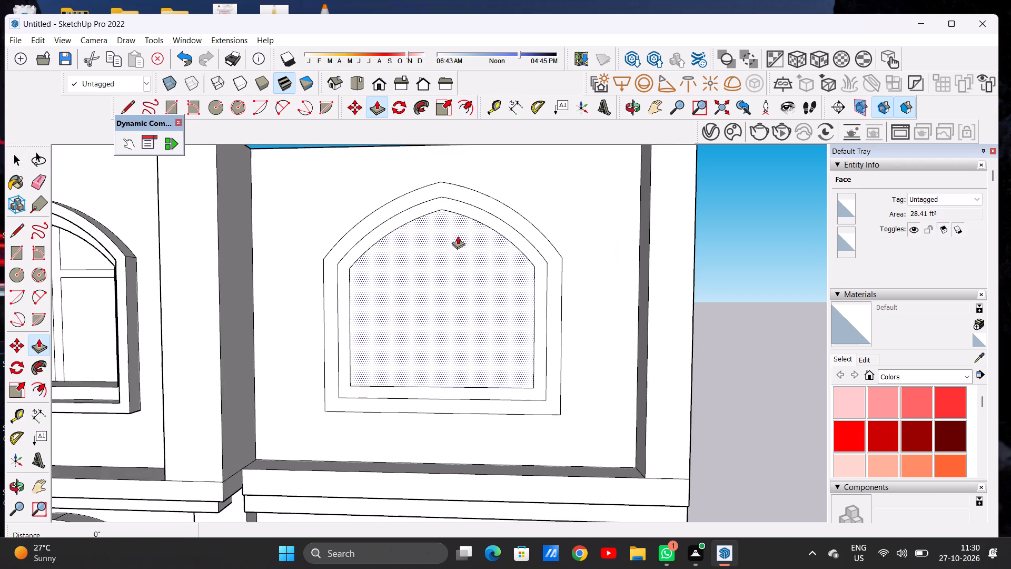
pyautogui.click(428, 321)
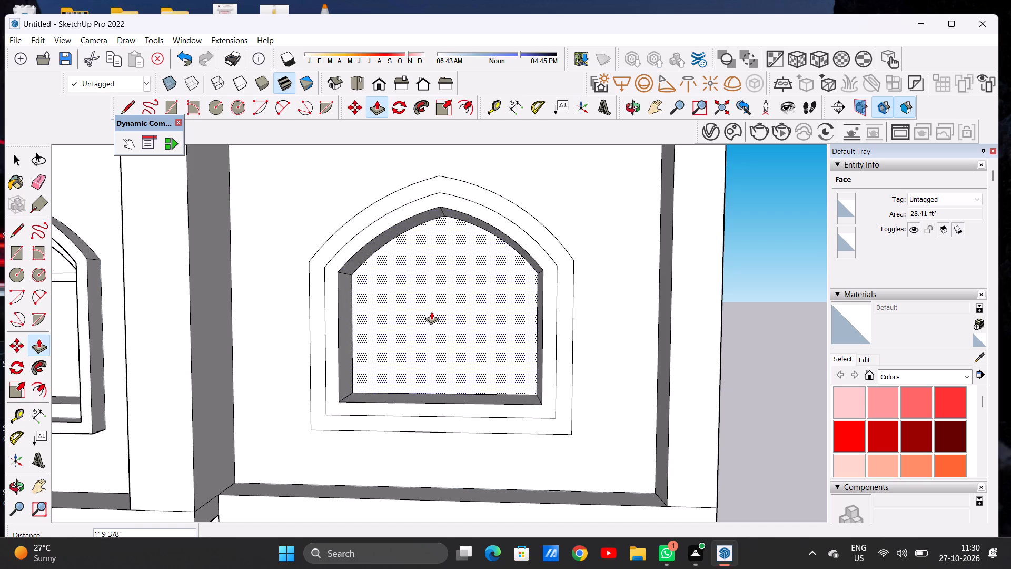
pyautogui.click(431, 312)
pyautogui.press('space')
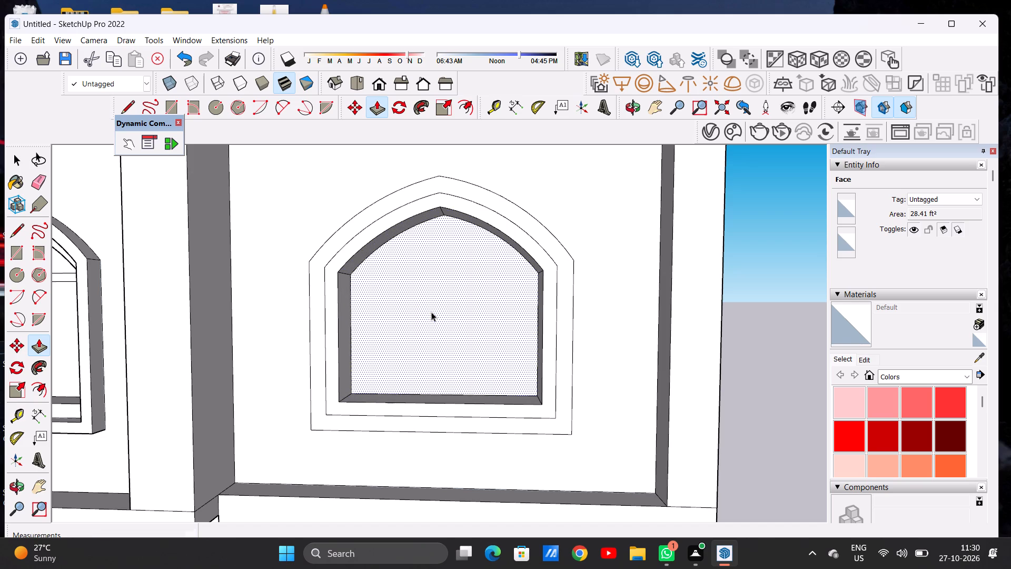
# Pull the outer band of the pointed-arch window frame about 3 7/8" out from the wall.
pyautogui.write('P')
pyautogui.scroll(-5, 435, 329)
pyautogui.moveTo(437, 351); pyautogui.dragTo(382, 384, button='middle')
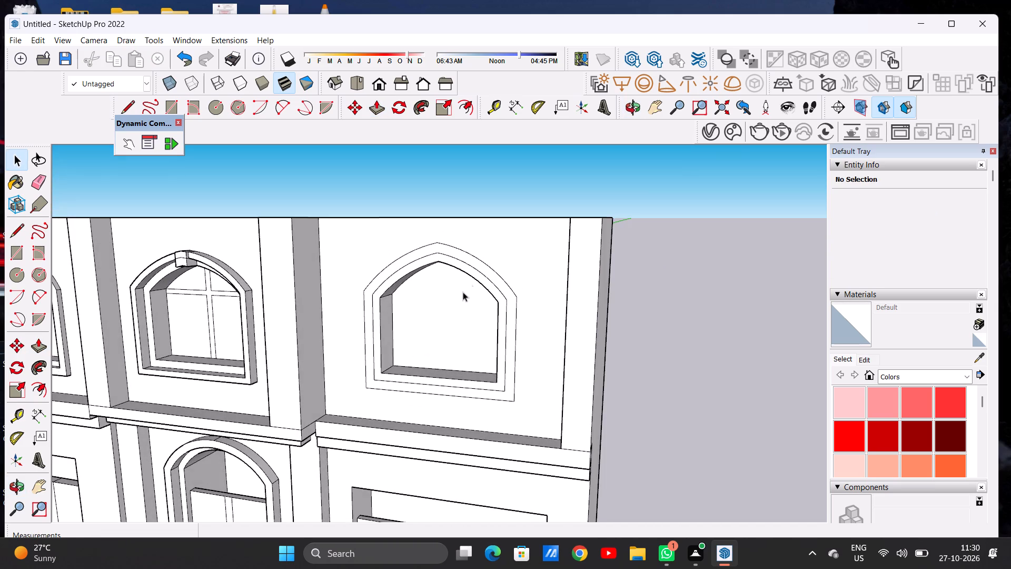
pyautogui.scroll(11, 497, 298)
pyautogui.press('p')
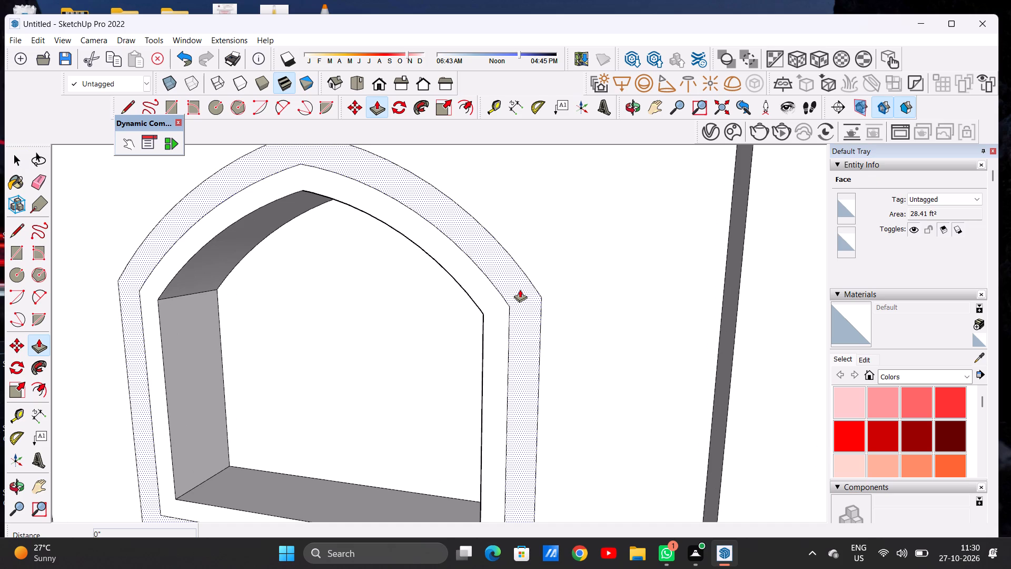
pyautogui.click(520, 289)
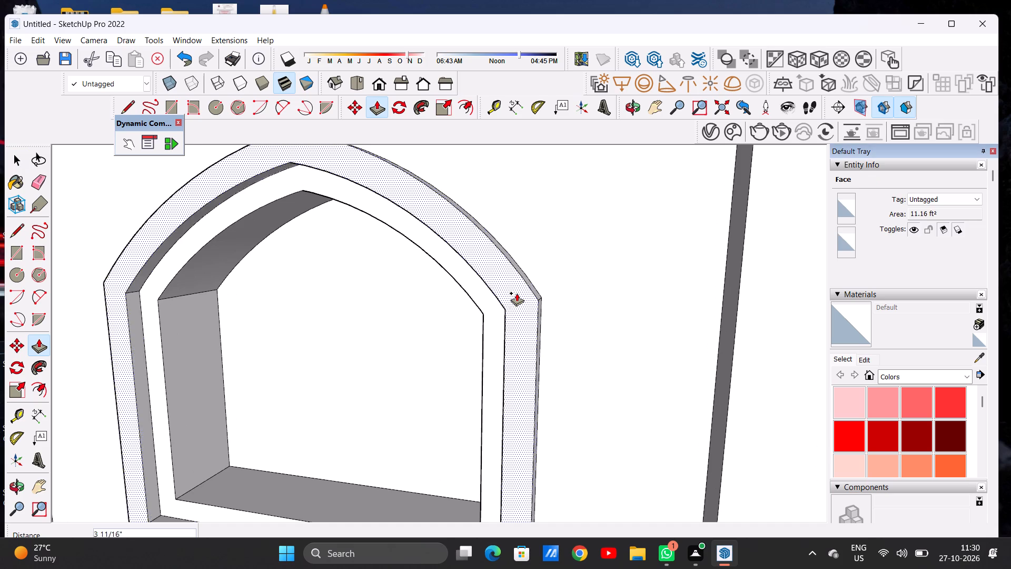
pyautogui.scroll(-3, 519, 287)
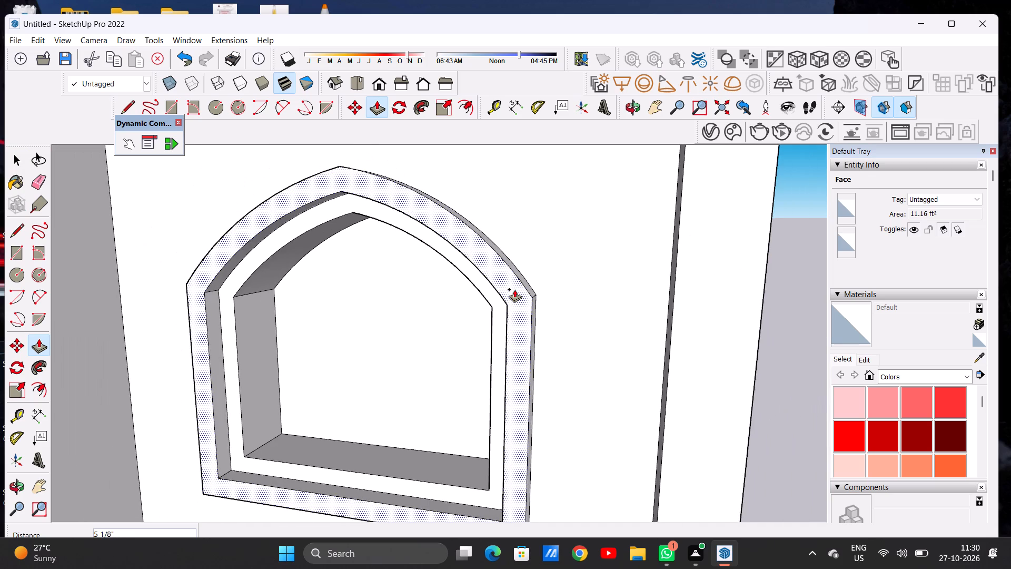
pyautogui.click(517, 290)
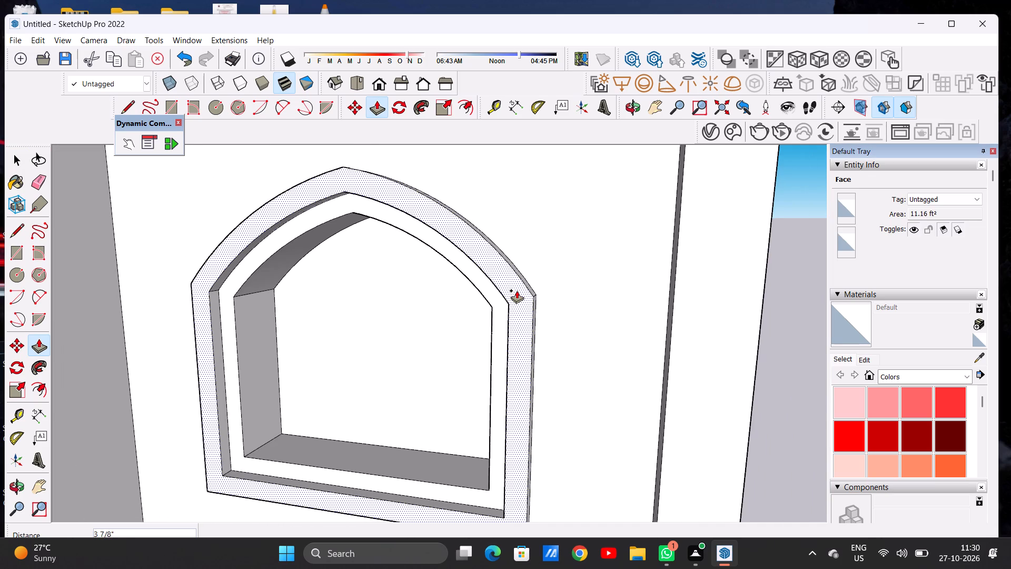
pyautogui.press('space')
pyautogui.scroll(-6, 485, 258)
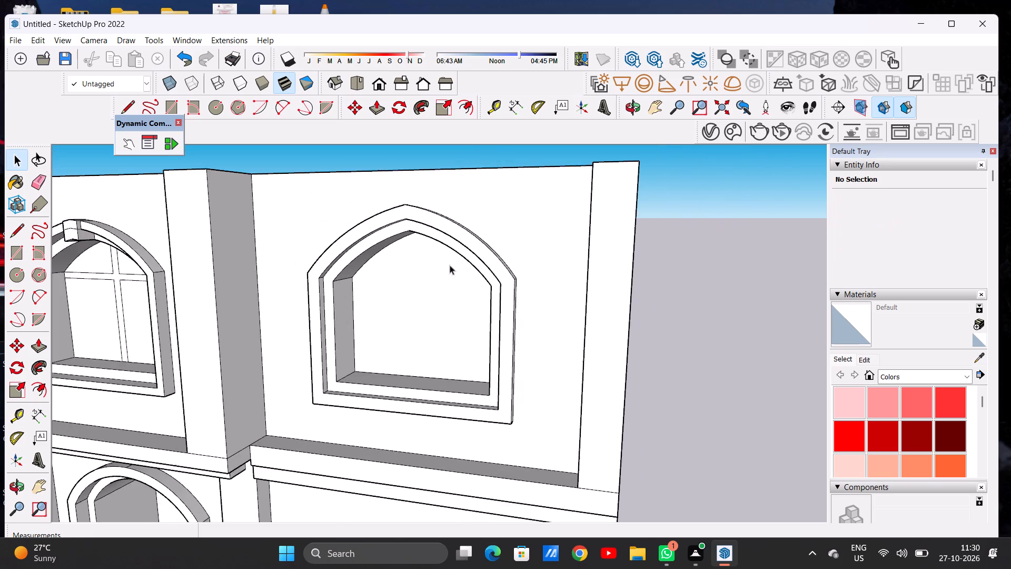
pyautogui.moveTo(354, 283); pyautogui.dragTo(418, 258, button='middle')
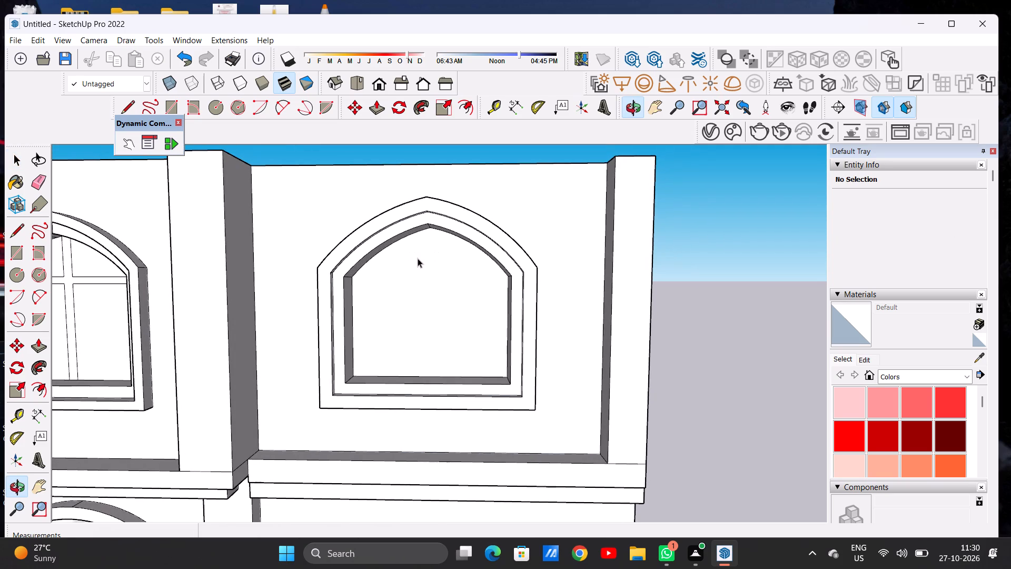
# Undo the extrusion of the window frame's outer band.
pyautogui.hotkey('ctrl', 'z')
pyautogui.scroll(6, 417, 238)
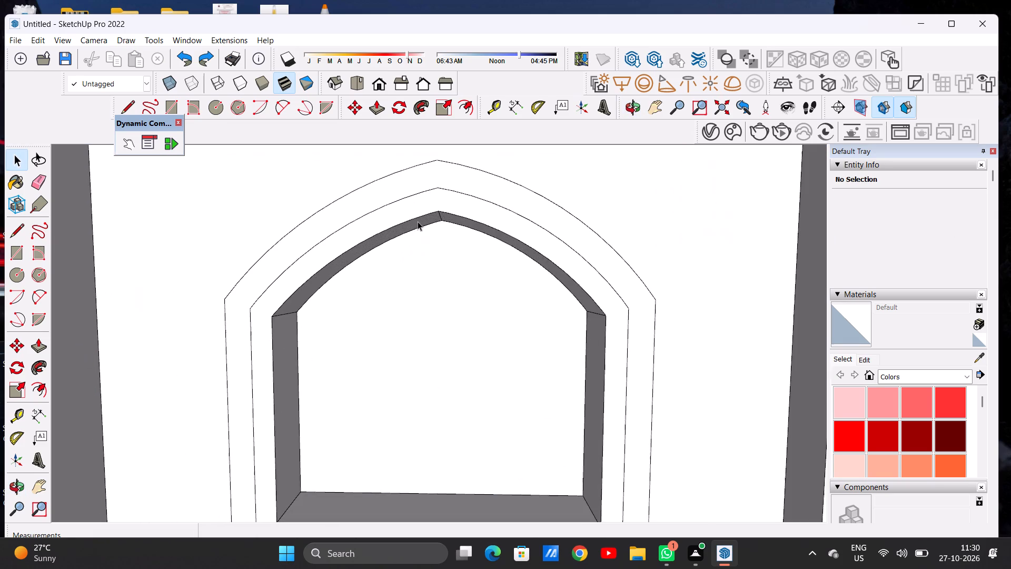
# Draw two vertical edges about 5 11/16" long across the outer frame band, either side of the arch's apex, to outline a keystone.
pyautogui.press('l')
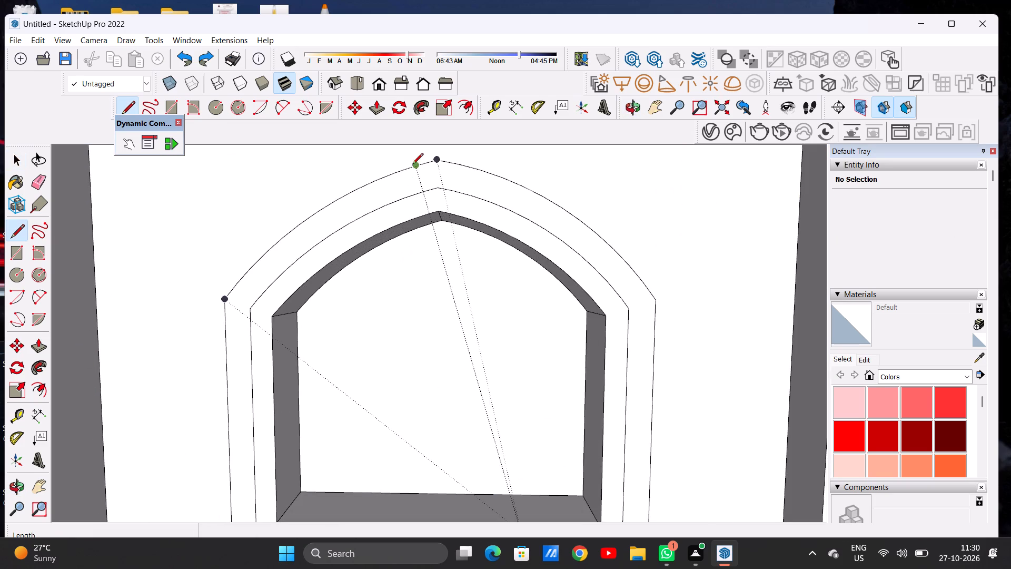
pyautogui.click(413, 167)
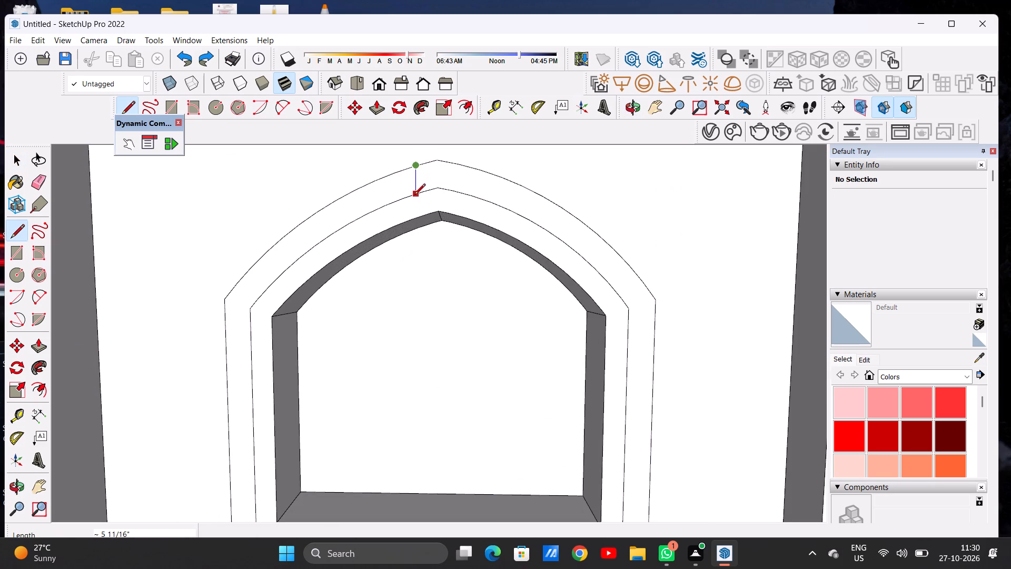
pyautogui.click(415, 194)
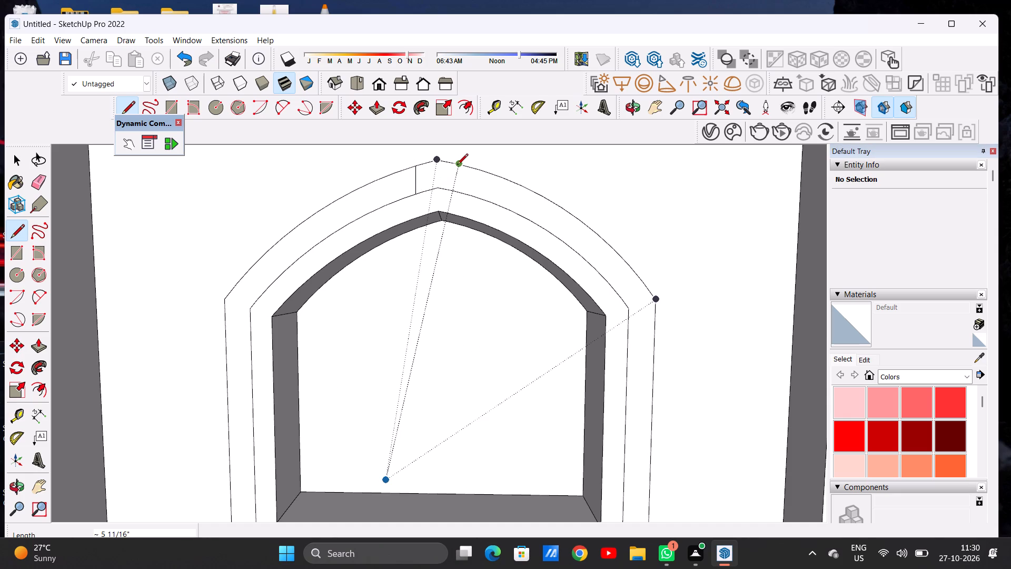
pyautogui.click(457, 165)
pyautogui.click(460, 191)
pyautogui.press('space')
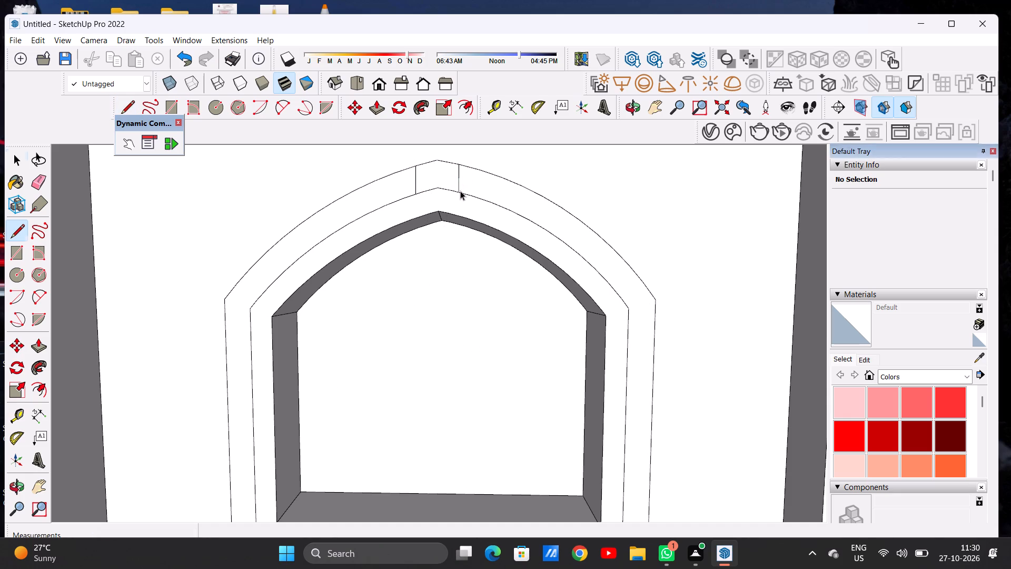
# Pull the outer band of the pointed-arch window frame, excluding the keystone face, about 5 5/16" out from the wall.
pyautogui.scroll(-5, 457, 201)
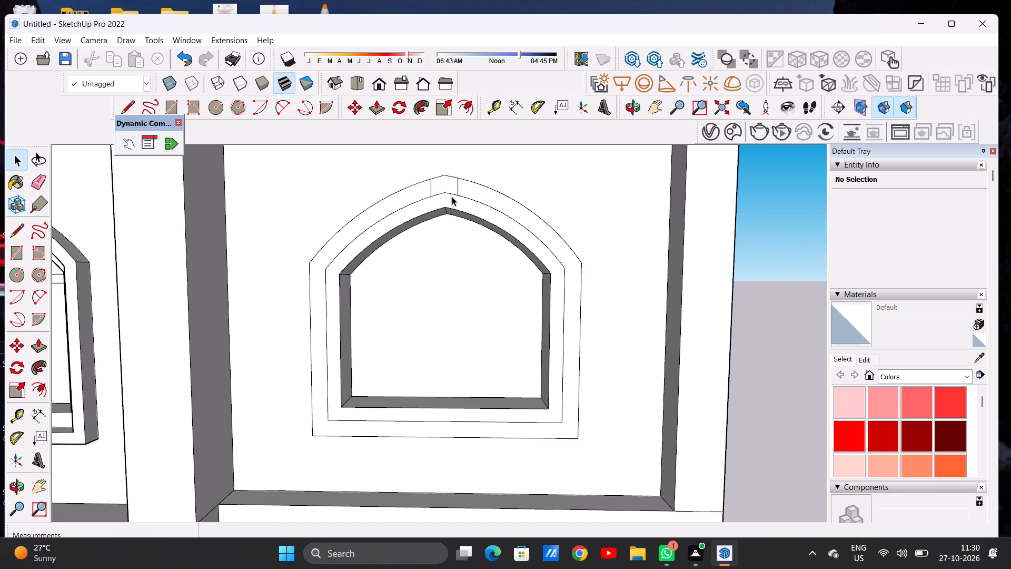
pyautogui.press('p')
pyautogui.scroll(-5, 477, 223)
pyautogui.moveTo(506, 243); pyautogui.dragTo(360, 293, button='middle')
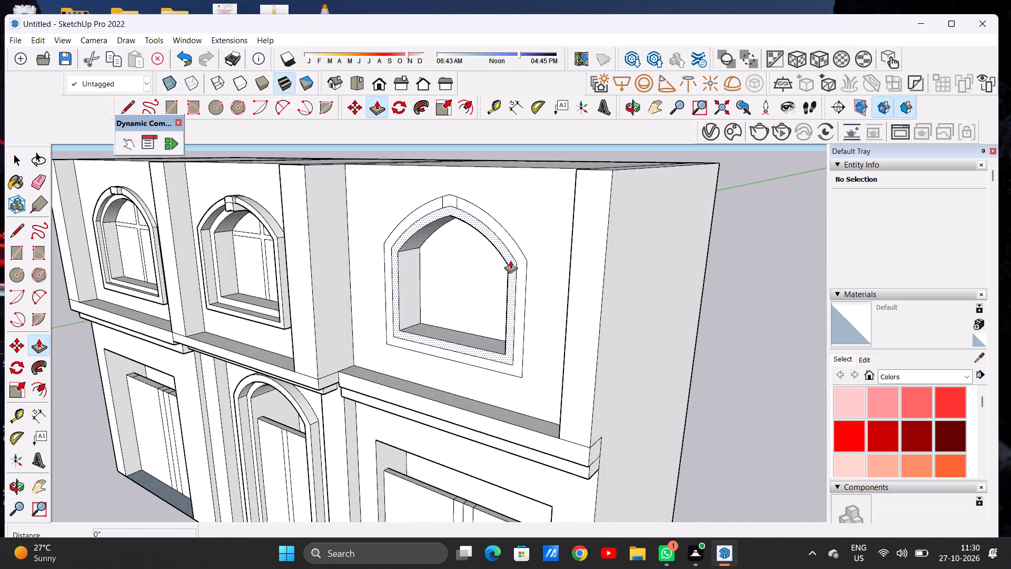
pyautogui.scroll(6, 520, 258)
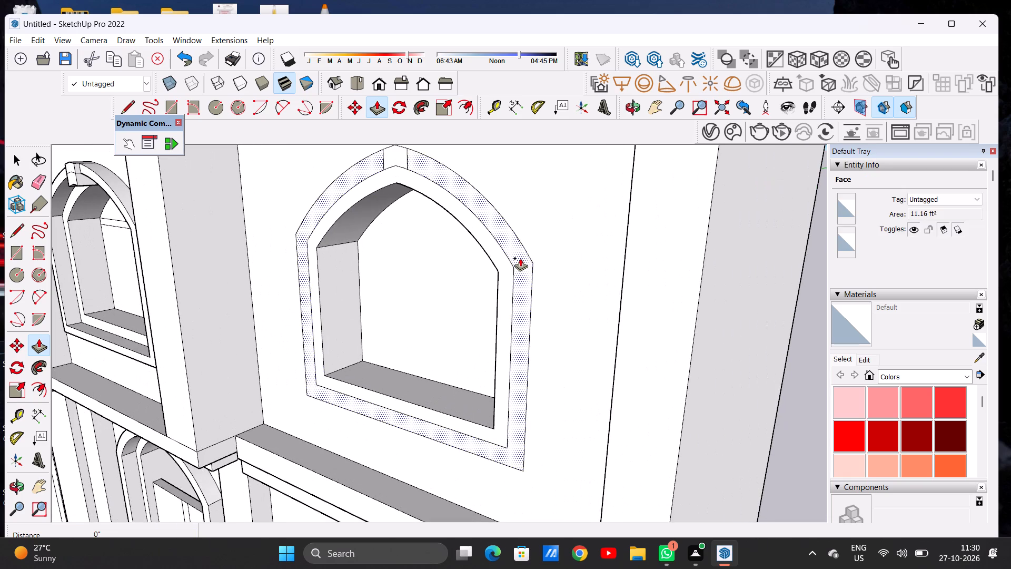
pyautogui.click(520, 258)
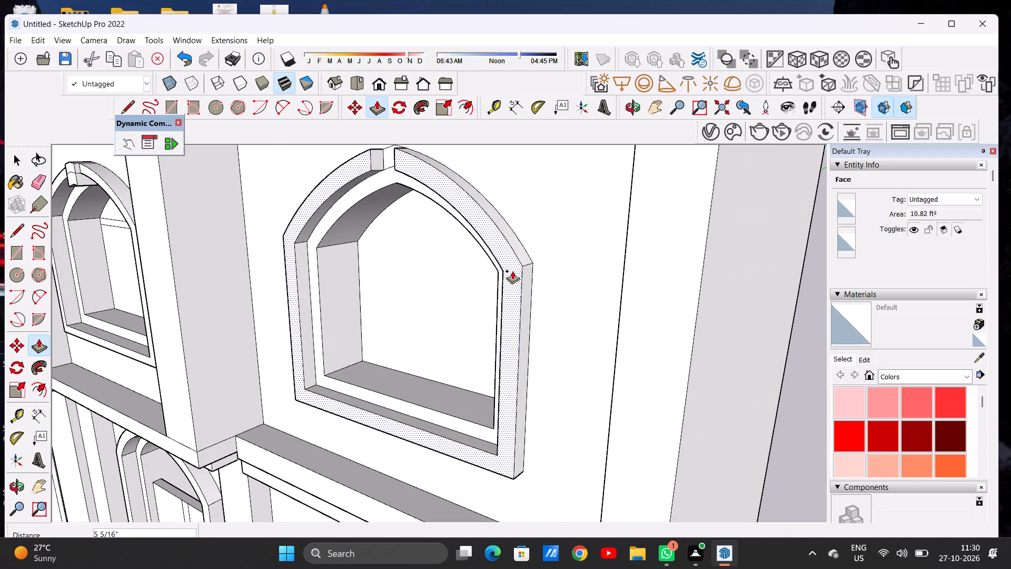
pyautogui.click(512, 271)
# Pull the keystone face at the arch's apex about 10 7/16" out from the wall.
pyautogui.scroll(-6, 539, 255)
pyautogui.moveTo(415, 251); pyautogui.dragTo(475, 276, button='middle')
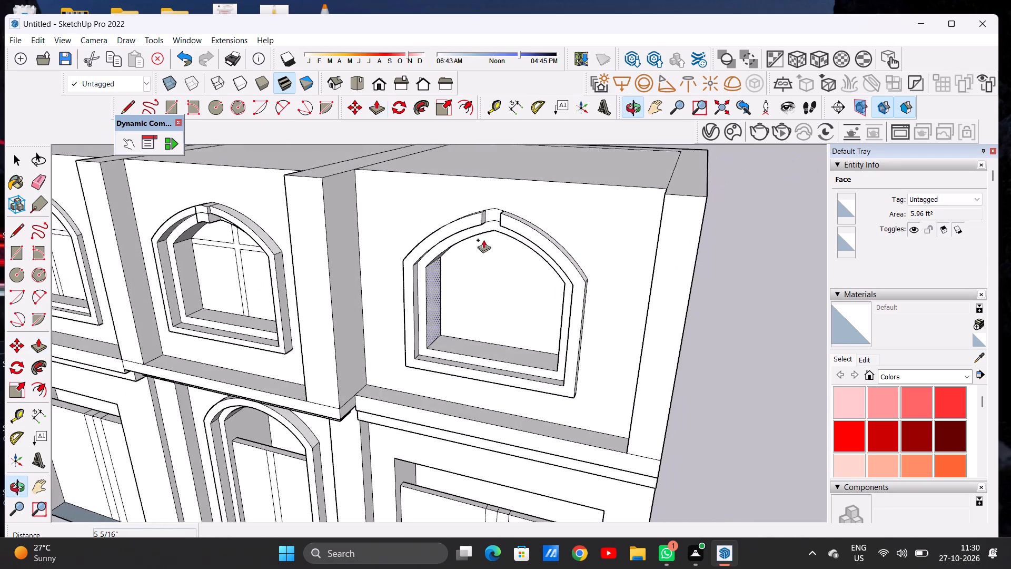
pyautogui.scroll(12, 494, 196)
pyautogui.click(499, 234)
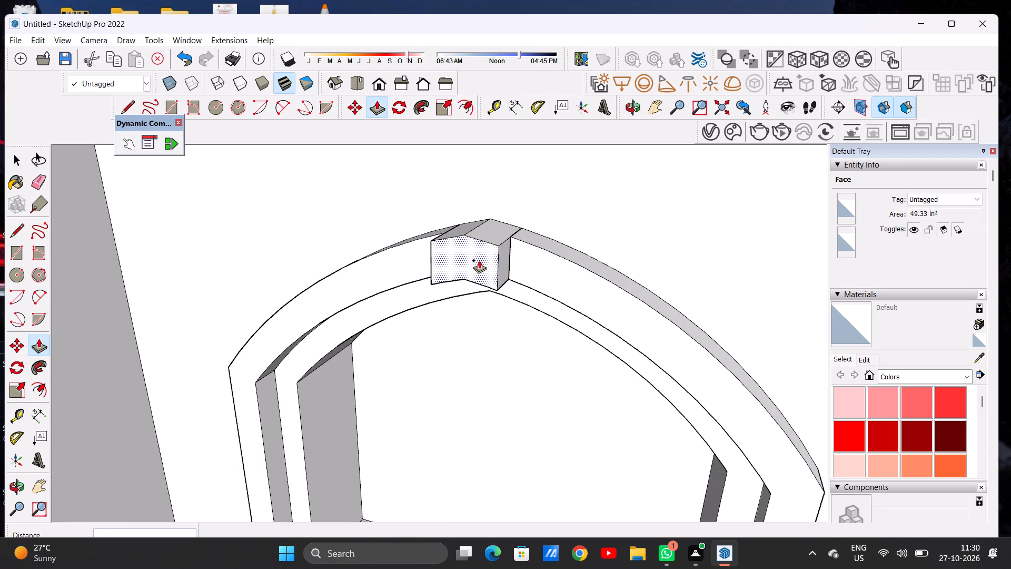
pyautogui.click(479, 260)
# Examine the keystone and the pointed-arch frame from below and from the front.
pyautogui.scroll(-10, 491, 214)
pyautogui.moveTo(481, 257); pyautogui.dragTo(530, 227, button='middle')
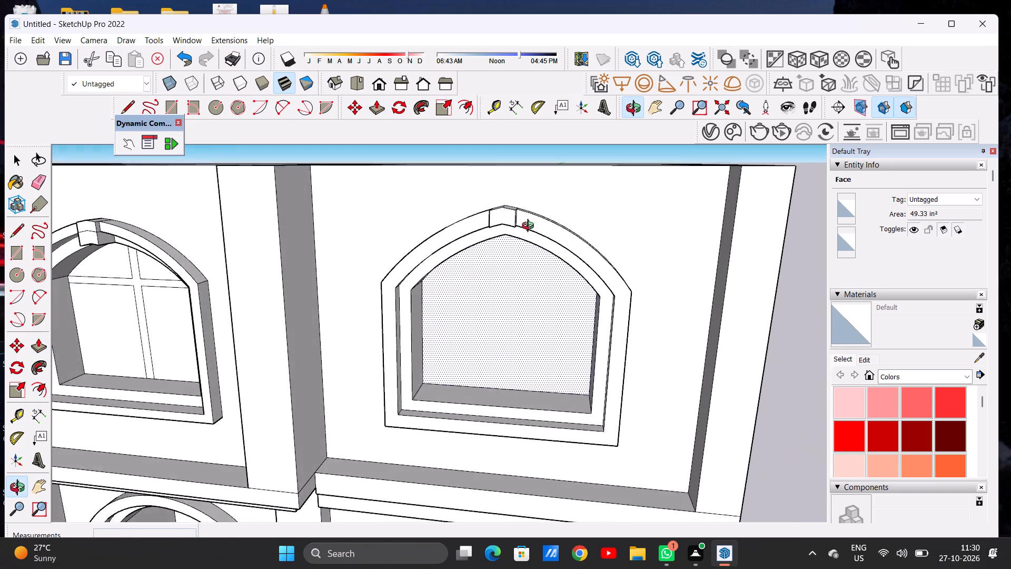
pyautogui.moveTo(530, 227); pyautogui.dragTo(531, 206, button='middle')
pyautogui.scroll(8, 506, 222)
pyautogui.scroll(-1, 502, 211)
pyautogui.scroll(5, 502, 211)
pyautogui.moveTo(504, 214); pyautogui.dragTo(513, 180, button='middle')
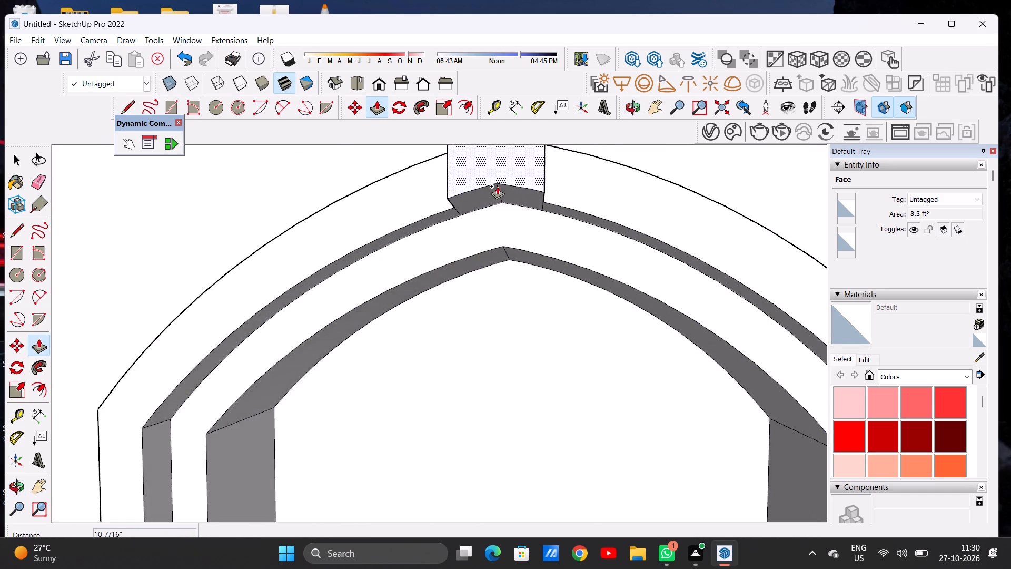
pyautogui.scroll(3, 492, 196)
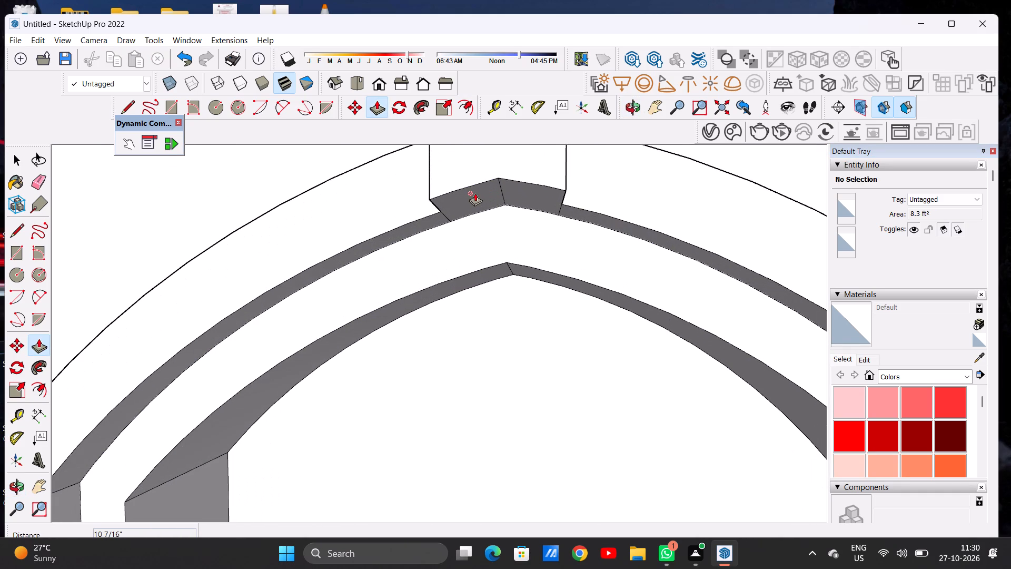
pyautogui.press('space')
pyautogui.scroll(-14, 472, 194)
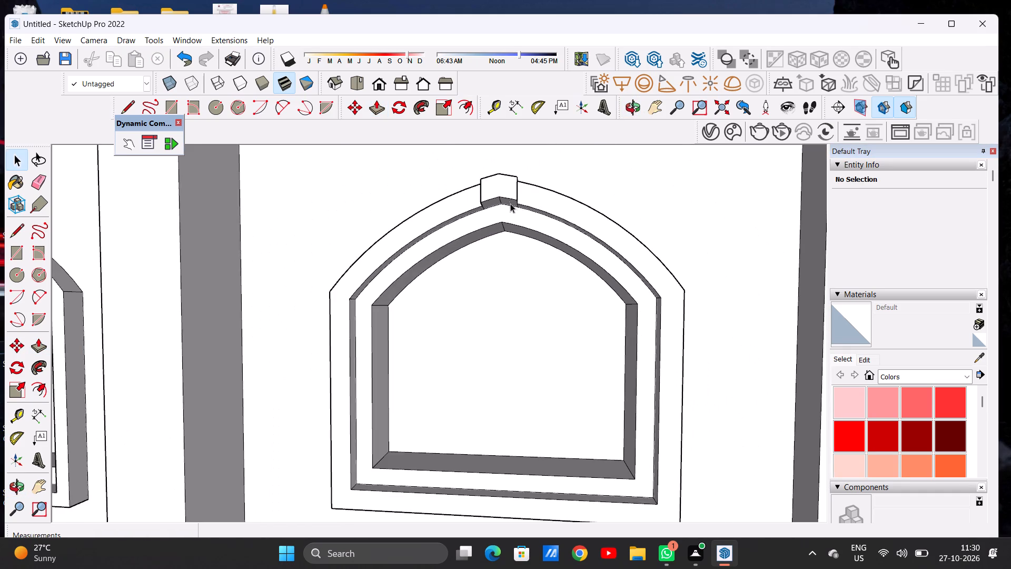
pyautogui.moveTo(507, 198); pyautogui.dragTo(524, 239, button='middle')
pyautogui.scroll(-9, 497, 233)
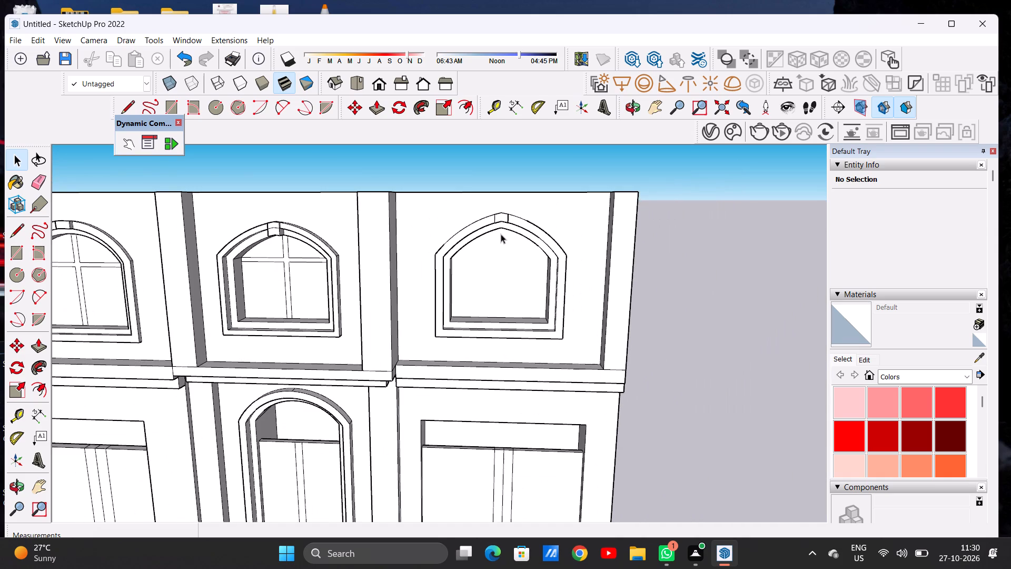
# Pull both side faces of the keystone slightly outward to widen it.
pyautogui.scroll(8, 507, 209)
pyautogui.moveTo(510, 225); pyautogui.dragTo(478, 271, button='middle')
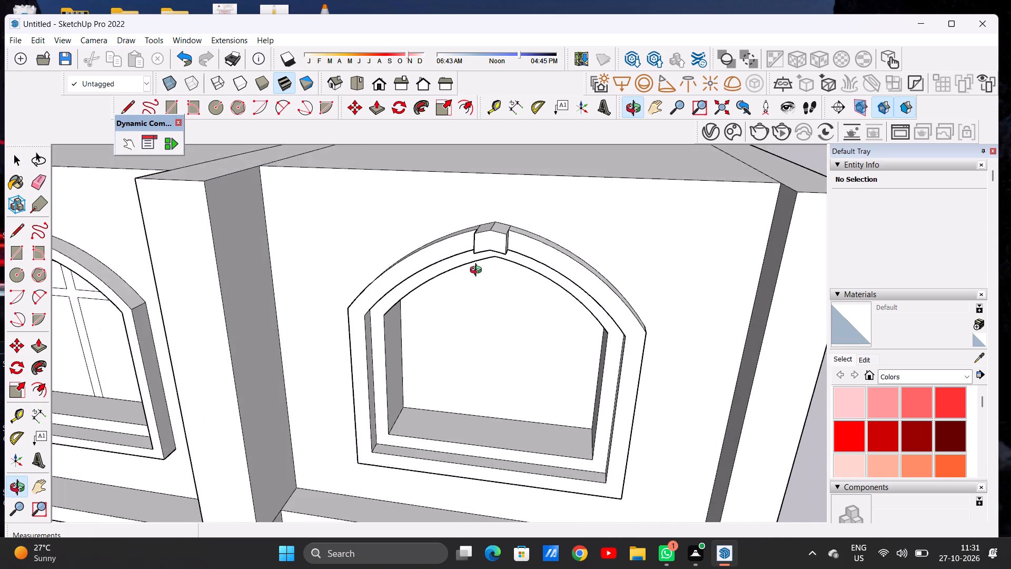
pyautogui.moveTo(478, 271); pyautogui.dragTo(485, 262, button='middle')
pyautogui.moveTo(524, 228); pyautogui.dragTo(432, 221, button='middle')
pyautogui.scroll(7, 492, 238)
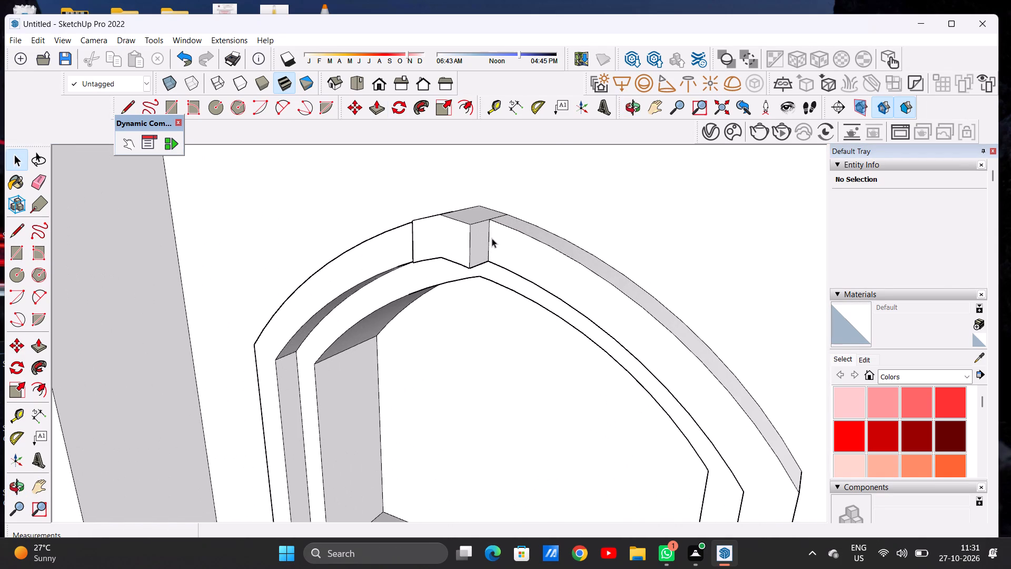
pyautogui.press('p')
pyautogui.scroll(5, 475, 245)
pyautogui.click(474, 246)
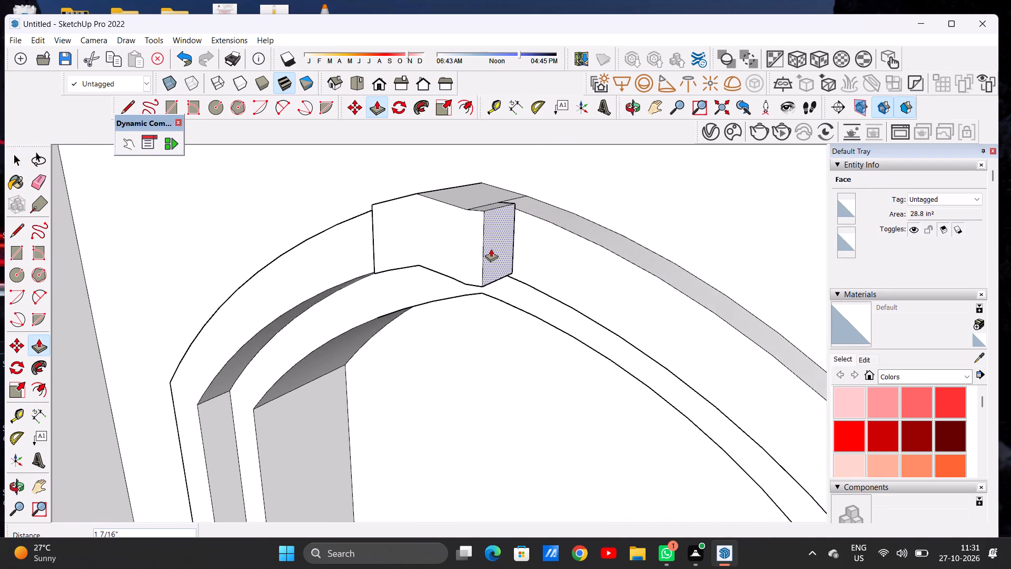
pyautogui.click(483, 243)
pyautogui.scroll(-15, 518, 250)
pyautogui.moveTo(444, 254); pyautogui.dragTo(628, 257, button='middle')
pyautogui.scroll(13, 580, 229)
pyautogui.click(595, 234)
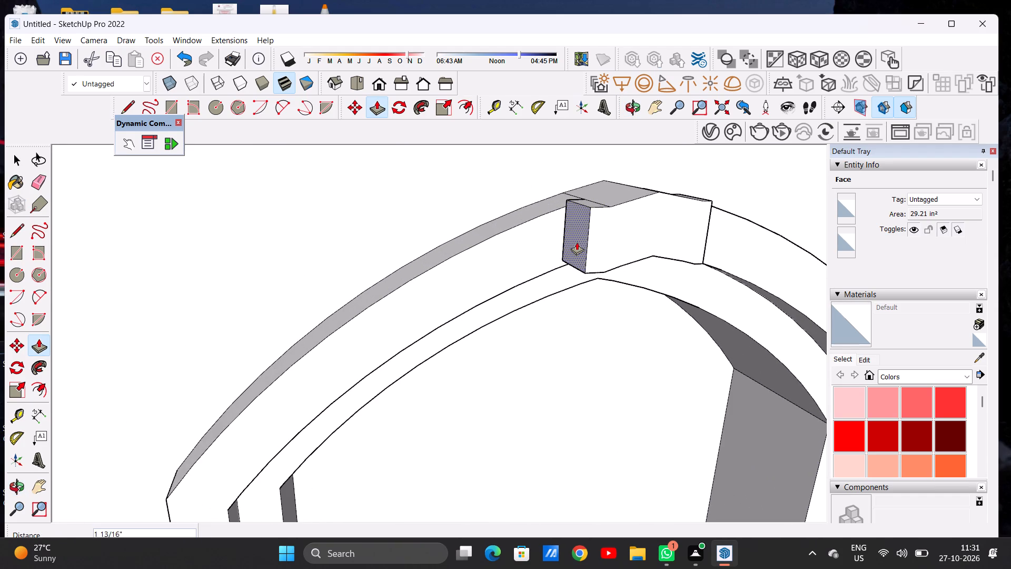
pyautogui.click(583, 238)
pyautogui.press('space')
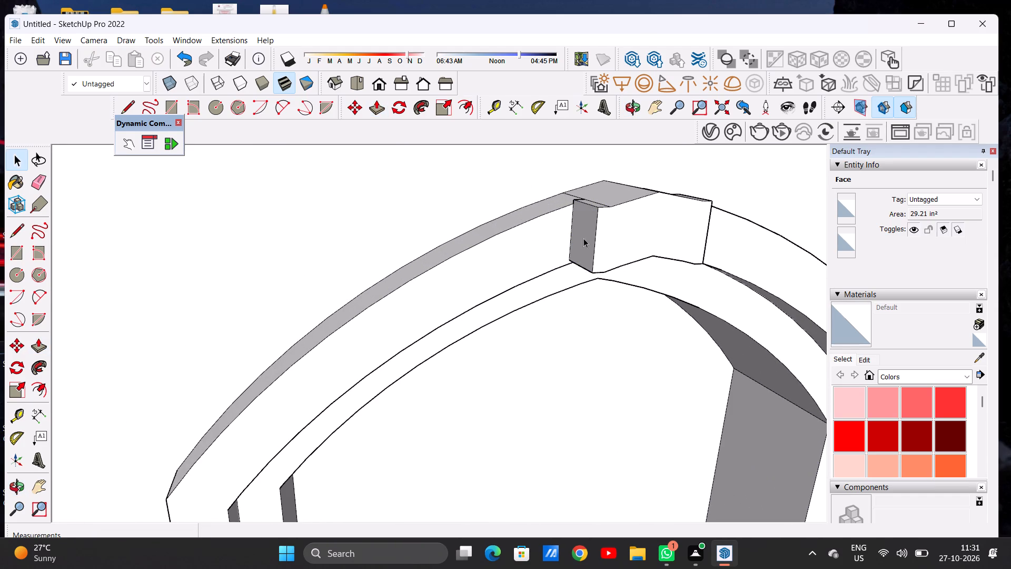
# Draw two closely spaced vertical mullion lines, each about 5' 6" long, down the middle of the recessed window face from arch to sill.
pyautogui.scroll(-12, 532, 245)
pyautogui.moveTo(584, 244); pyautogui.dragTo(475, 205, button='middle')
pyautogui.middleClick(478, 205)
pyautogui.scroll(-14, 489, 232)
pyautogui.scroll(4, 517, 296)
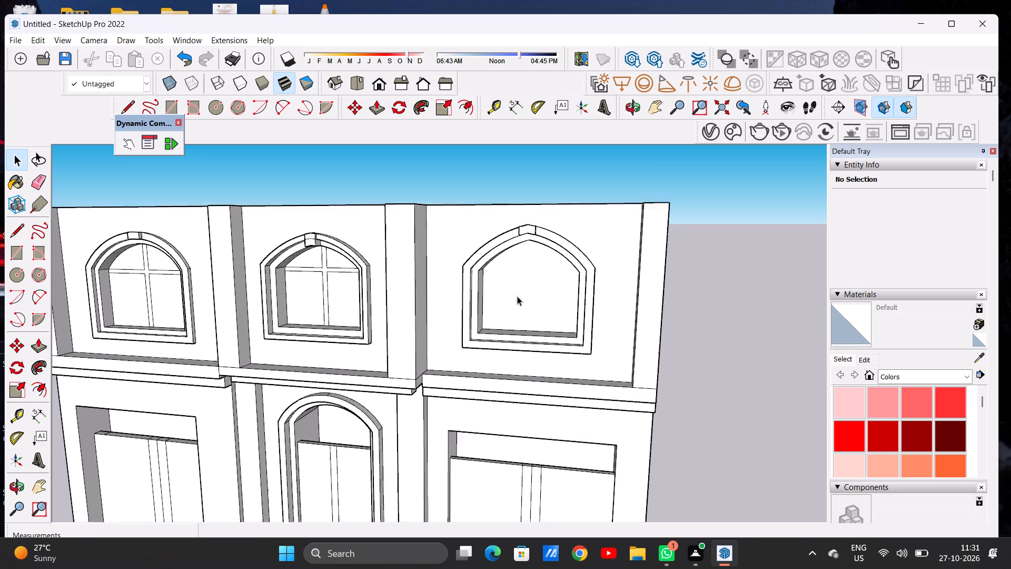
pyautogui.scroll(5, 517, 296)
pyautogui.moveTo(562, 300); pyautogui.dragTo(574, 270, button='middle')
pyautogui.moveTo(576, 273); pyautogui.dragTo(582, 284, button='middle')
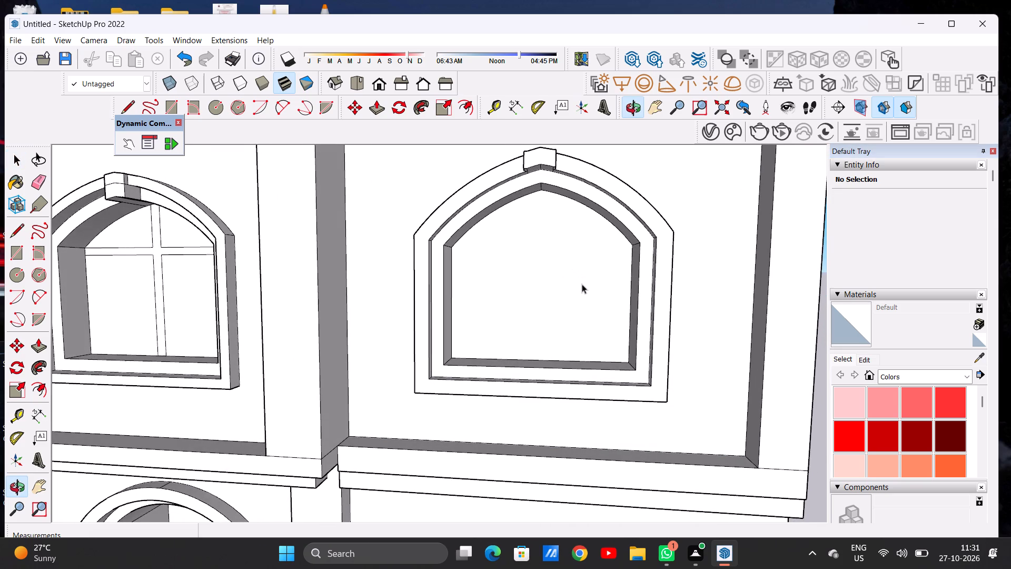
pyautogui.press('l')
pyautogui.scroll(6, 593, 284)
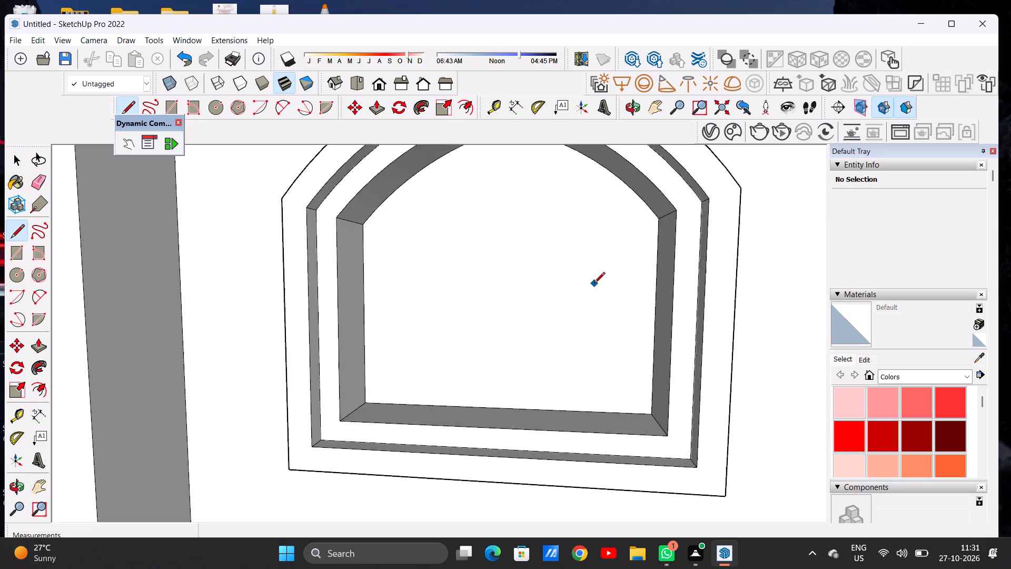
pyautogui.scroll(-10, 504, 231)
pyautogui.scroll(4, 502, 194)
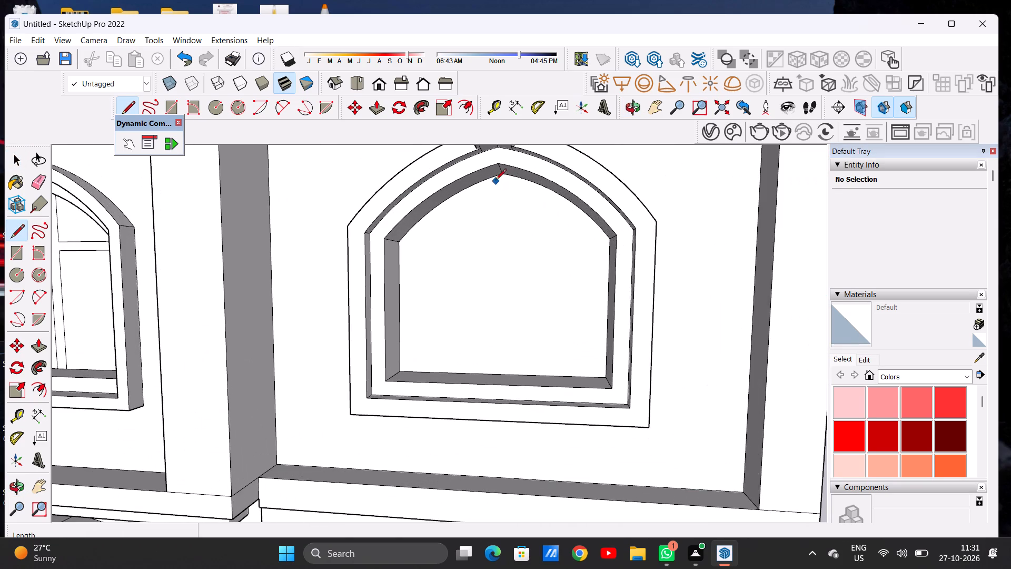
pyautogui.click(492, 178)
pyautogui.click(494, 373)
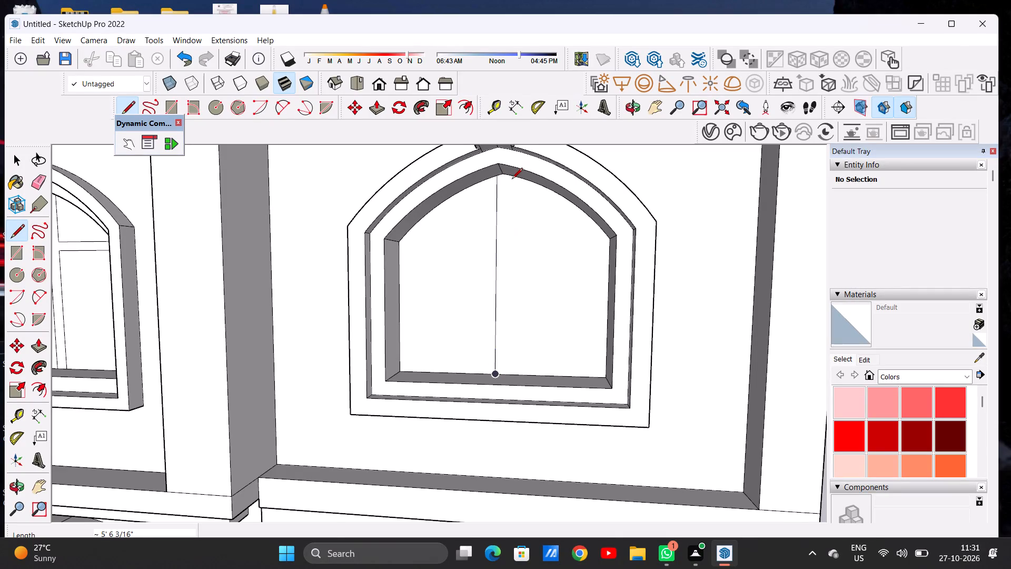
pyautogui.click(512, 176)
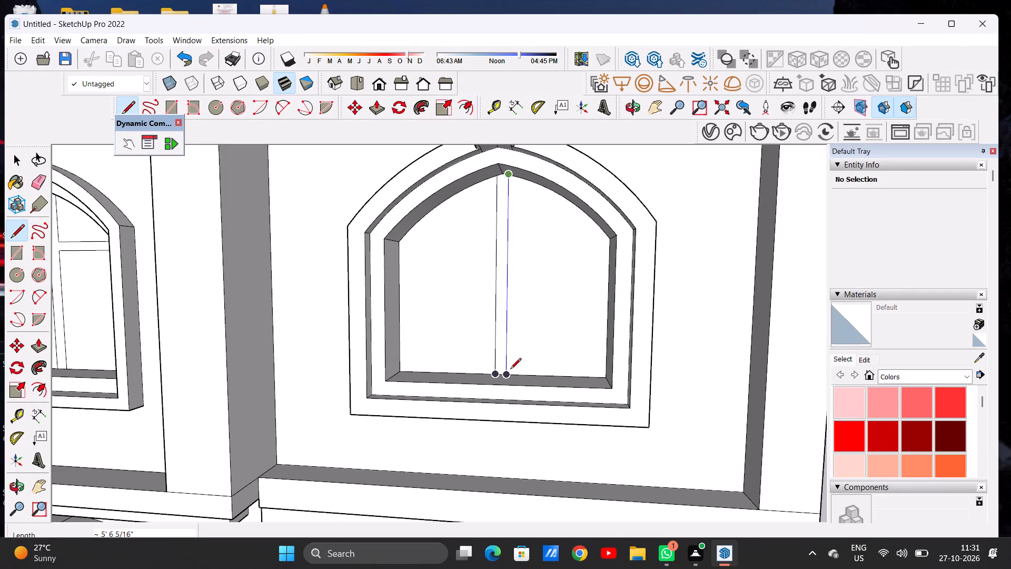
pyautogui.click(510, 370)
# Draw a horizontal line about 5' 9 13/16" long across the recessed window face between the two points where the arch begins.
pyautogui.click(401, 243)
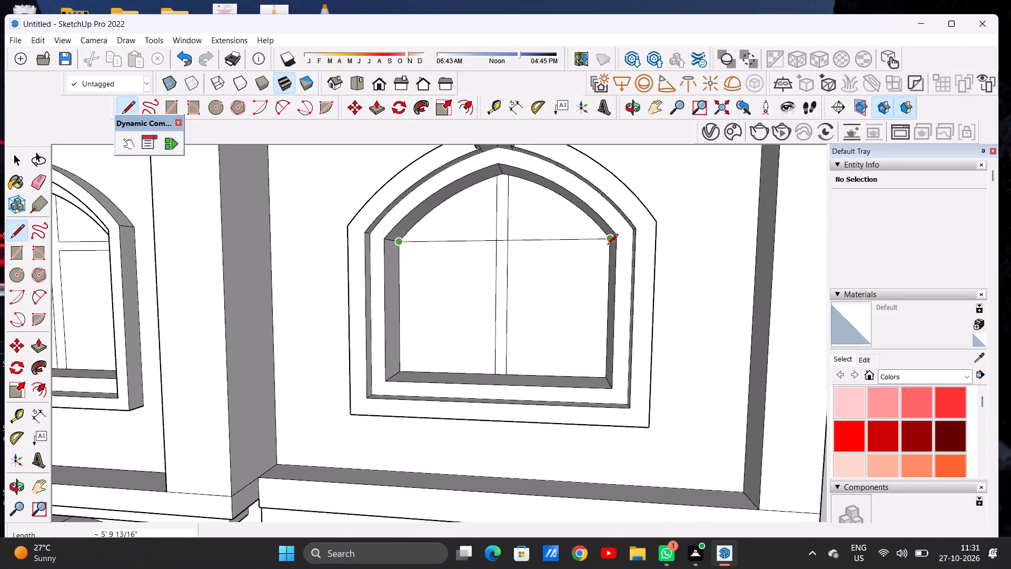
pyautogui.scroll(7, 606, 247)
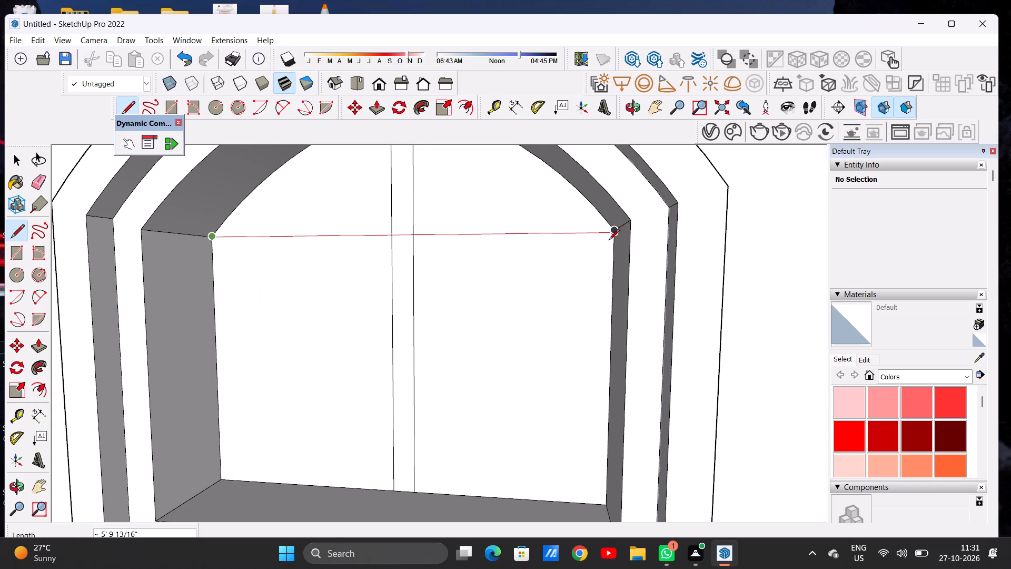
pyautogui.click(614, 240)
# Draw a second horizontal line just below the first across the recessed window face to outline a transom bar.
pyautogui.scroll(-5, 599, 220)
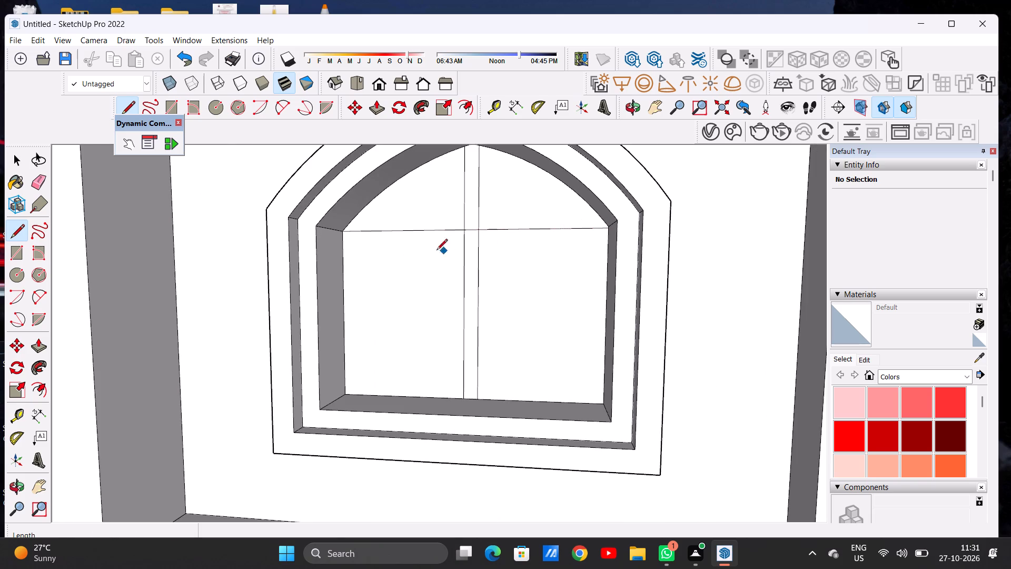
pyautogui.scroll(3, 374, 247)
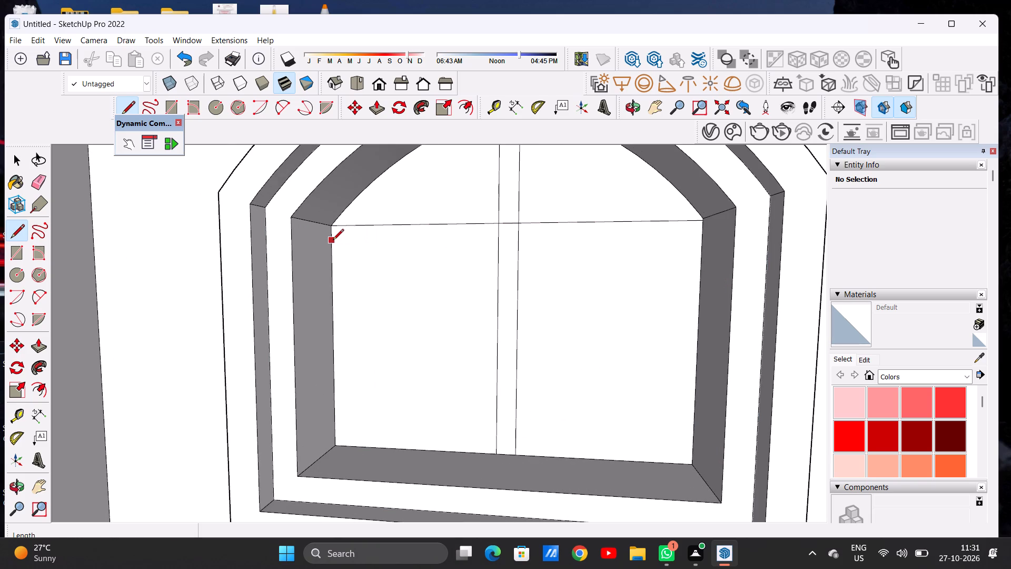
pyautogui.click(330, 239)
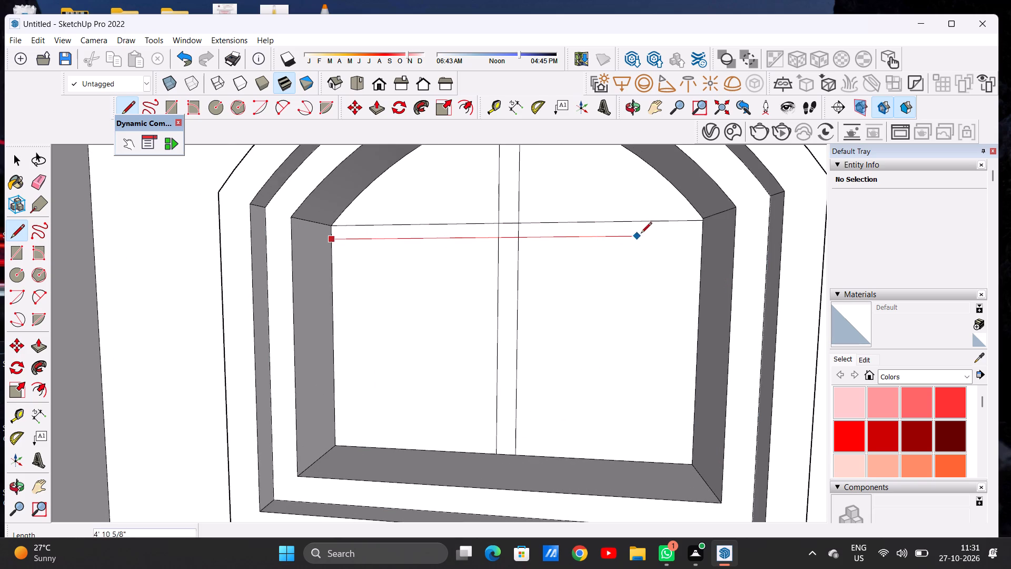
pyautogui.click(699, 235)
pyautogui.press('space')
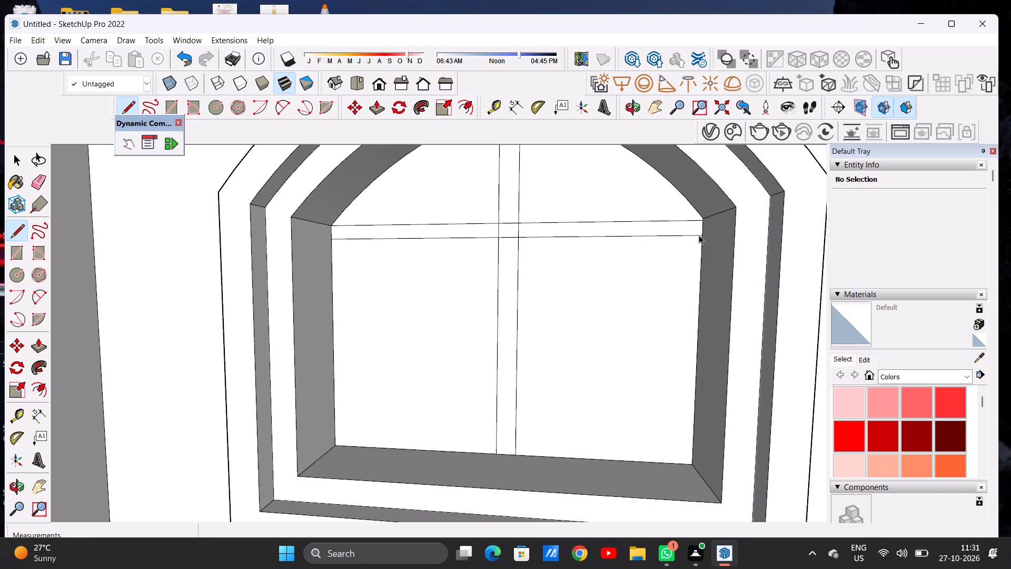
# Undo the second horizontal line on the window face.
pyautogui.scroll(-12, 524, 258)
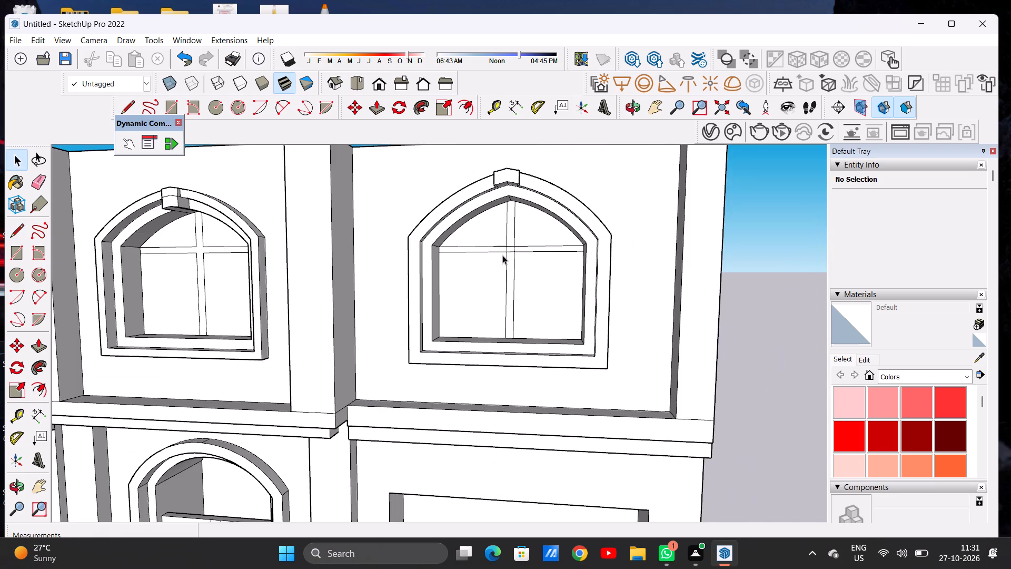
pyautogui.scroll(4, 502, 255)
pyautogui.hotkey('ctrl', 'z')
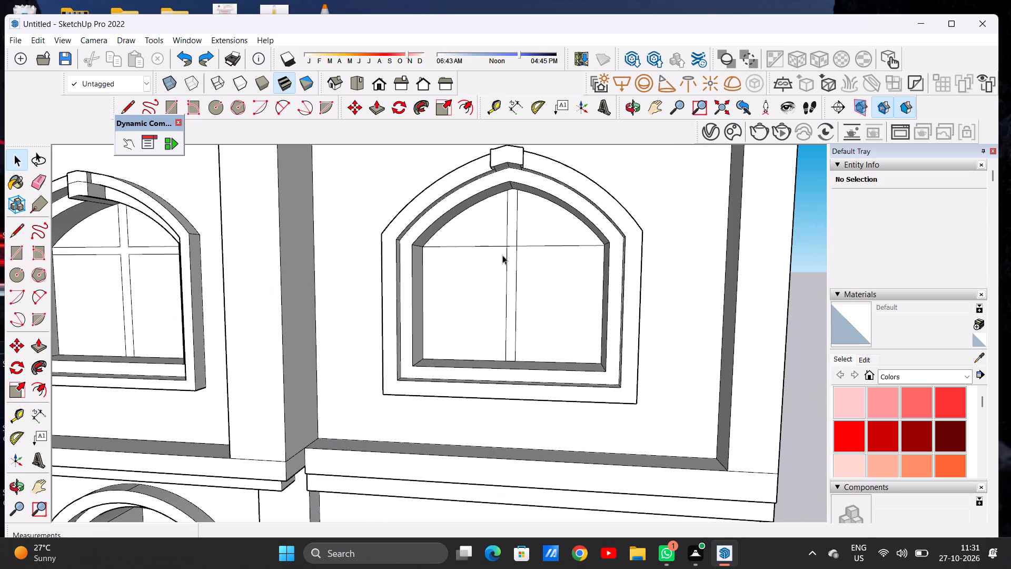
# Draw a horizontal line about 5' 9 13/16" long across the recessed window face, slightly below the existing transom line.
pyautogui.press('l')
pyautogui.scroll(7, 528, 253)
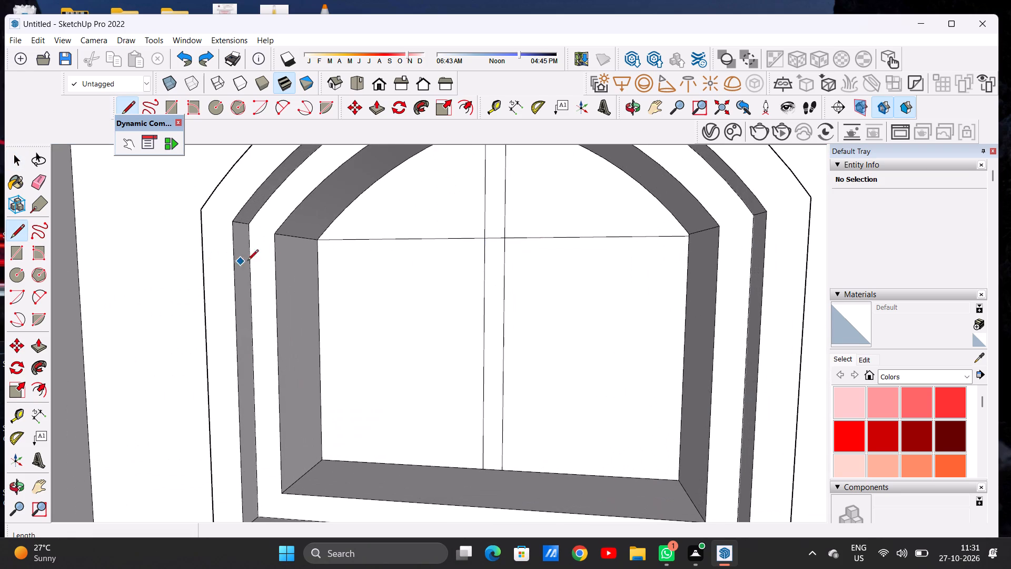
pyautogui.click(319, 260)
pyautogui.click(687, 258)
pyautogui.press('space')
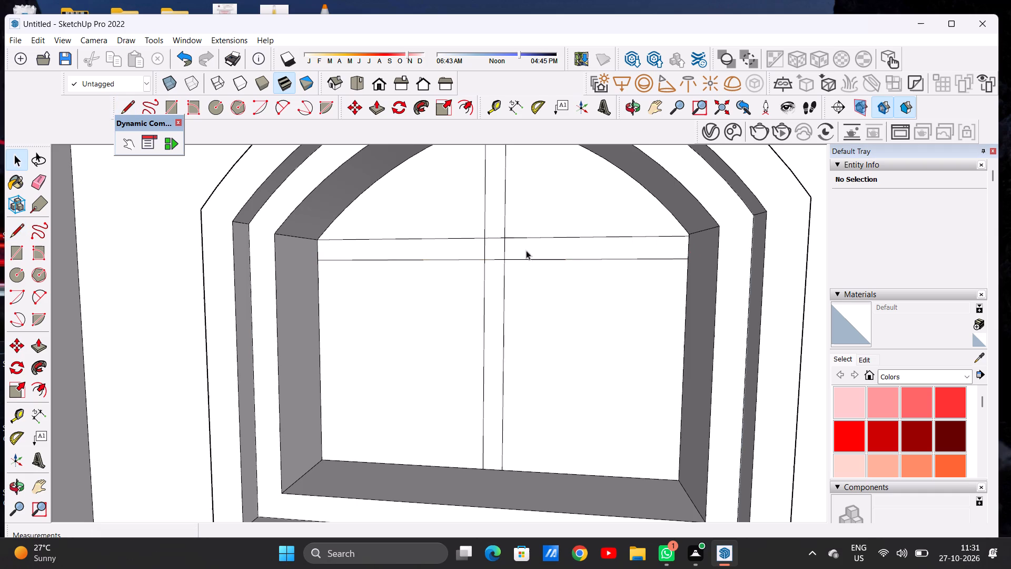
# Erase the four short line segments where the vertical and horizontal glazing bars cross, merging them into one continuous cross shape.
pyautogui.scroll(-17, 510, 257)
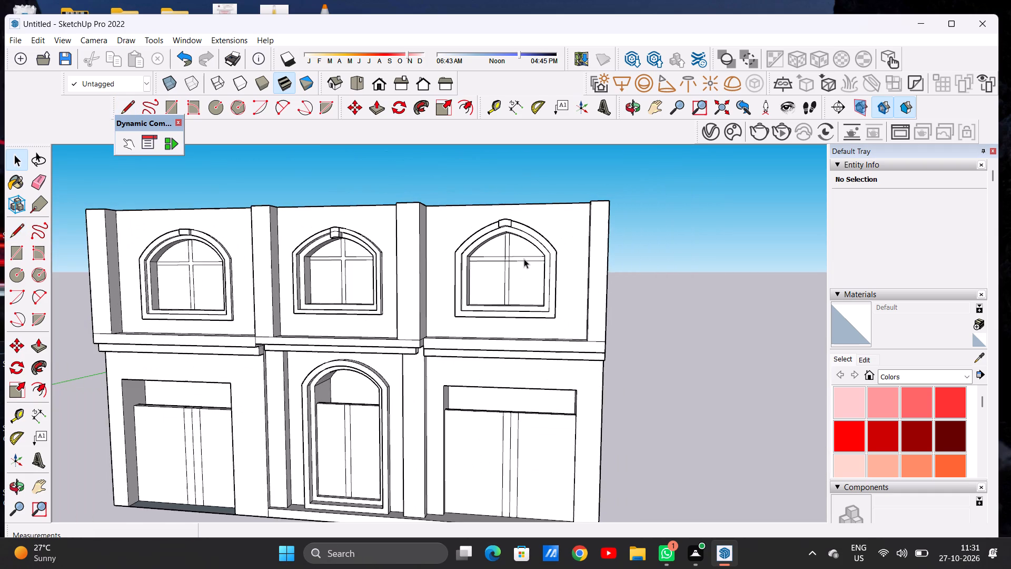
pyautogui.scroll(1, 507, 262)
pyautogui.scroll(-1, 507, 262)
pyautogui.scroll(18, 507, 262)
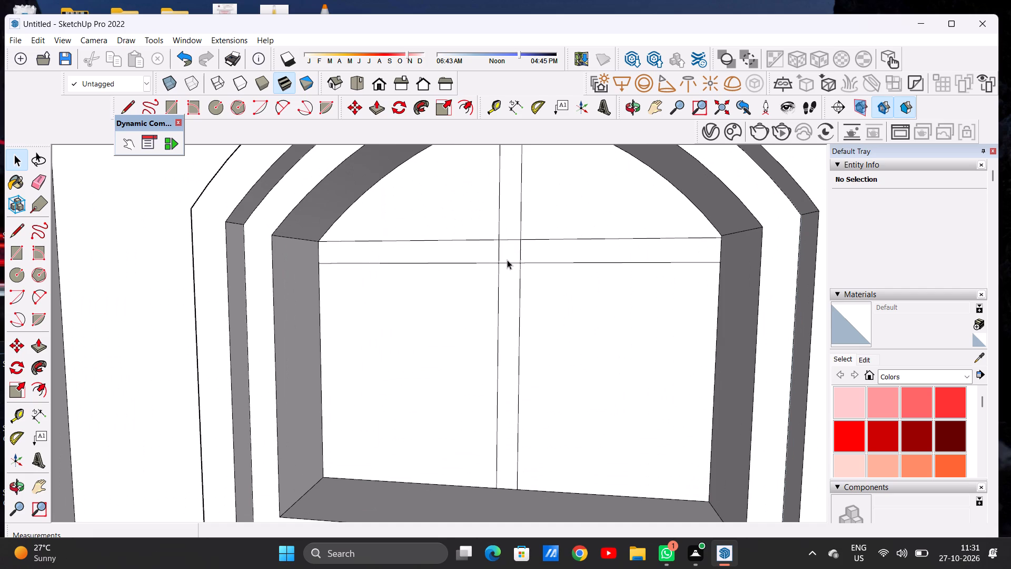
pyautogui.press('e')
pyautogui.scroll(5, 507, 260)
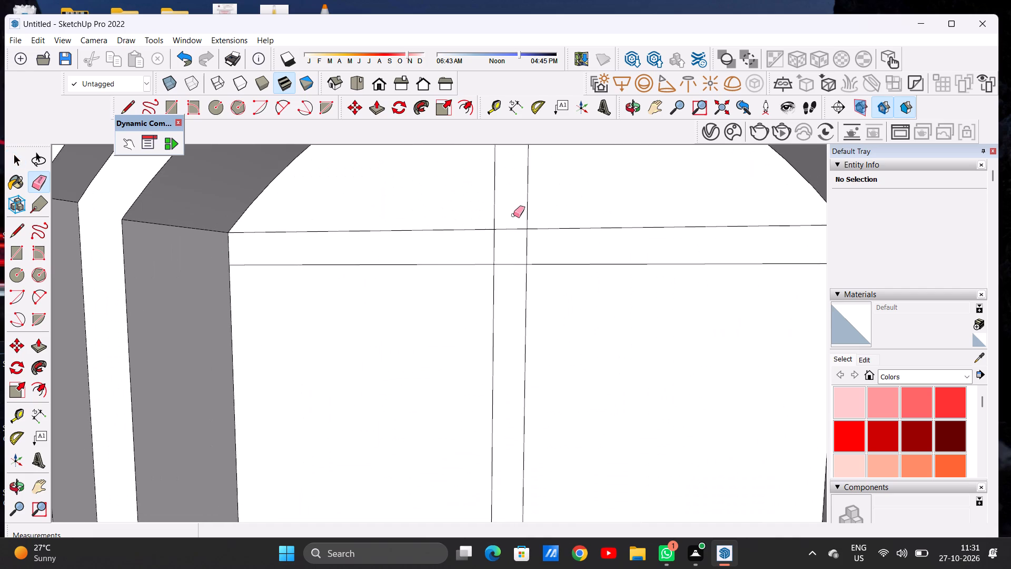
pyautogui.moveTo(510, 223); pyautogui.dragTo(511, 231)
pyautogui.moveTo(516, 259); pyautogui.dragTo(517, 272)
pyautogui.click(494, 247)
pyautogui.moveTo(494, 247); pyautogui.dragTo(486, 254)
pyautogui.moveTo(532, 248); pyautogui.dragTo(523, 249)
pyautogui.click(489, 251)
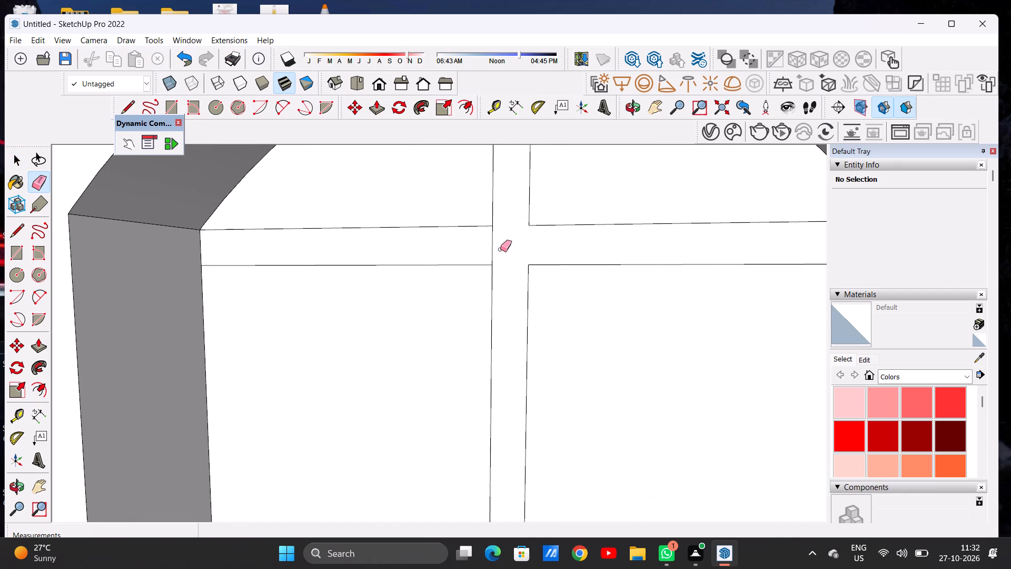
pyautogui.click(500, 249)
pyautogui.moveTo(491, 249); pyautogui.dragTo(498, 251)
pyautogui.press('space')
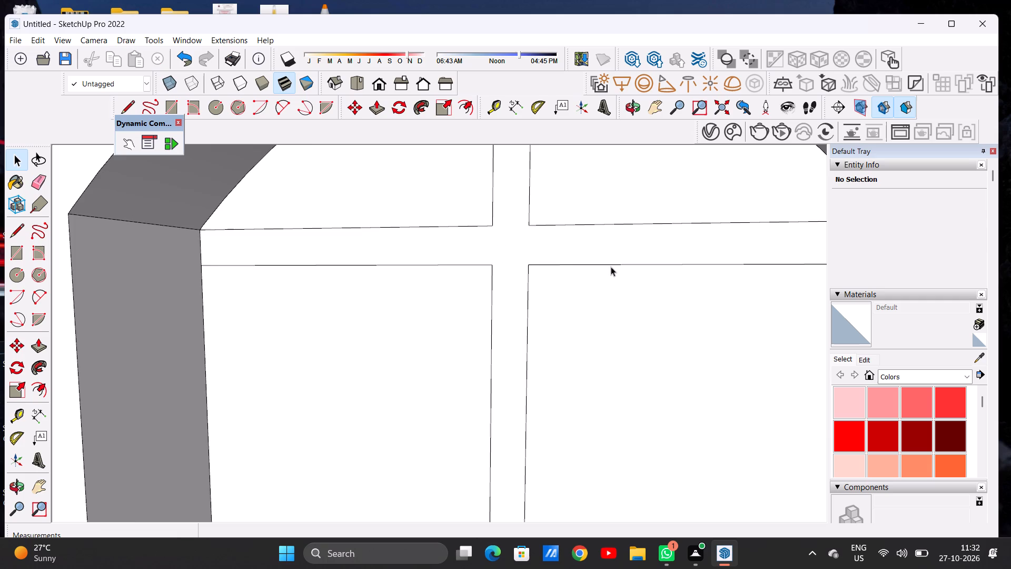
# Examine the whole front façade with its three upper windows and ground-floor openings from a distance and different angles.
pyautogui.scroll(-20, 527, 254)
pyautogui.scroll(-7, 527, 254)
pyautogui.scroll(6, 412, 272)
pyautogui.scroll(-6, 419, 263)
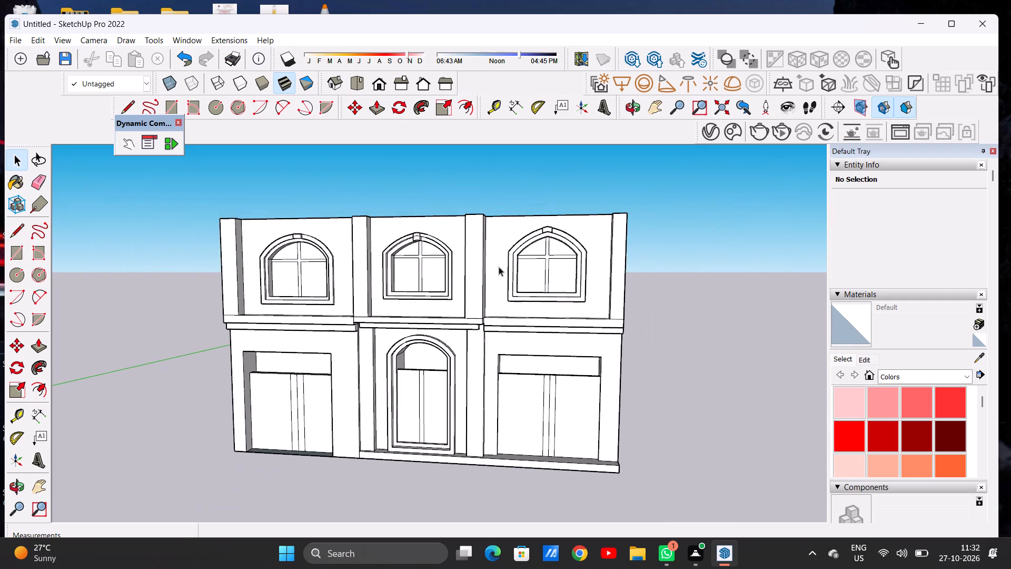
pyautogui.scroll(-4, 593, 256)
pyautogui.scroll(6, 430, 261)
pyautogui.scroll(-5, 471, 251)
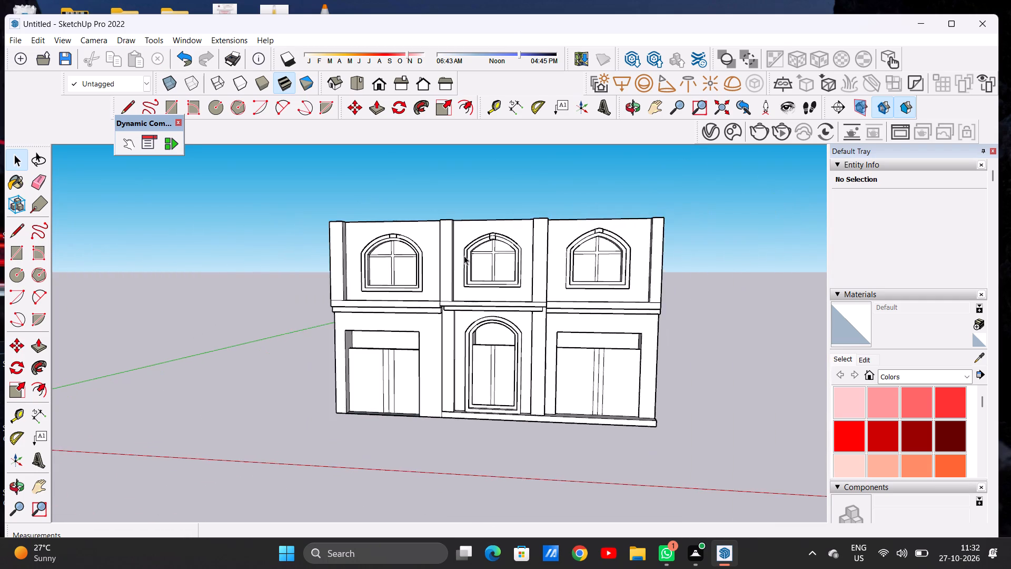
pyautogui.moveTo(444, 260); pyautogui.dragTo(463, 276, button='middle')
pyautogui.moveTo(459, 277); pyautogui.dragTo(457, 282, button='middle')
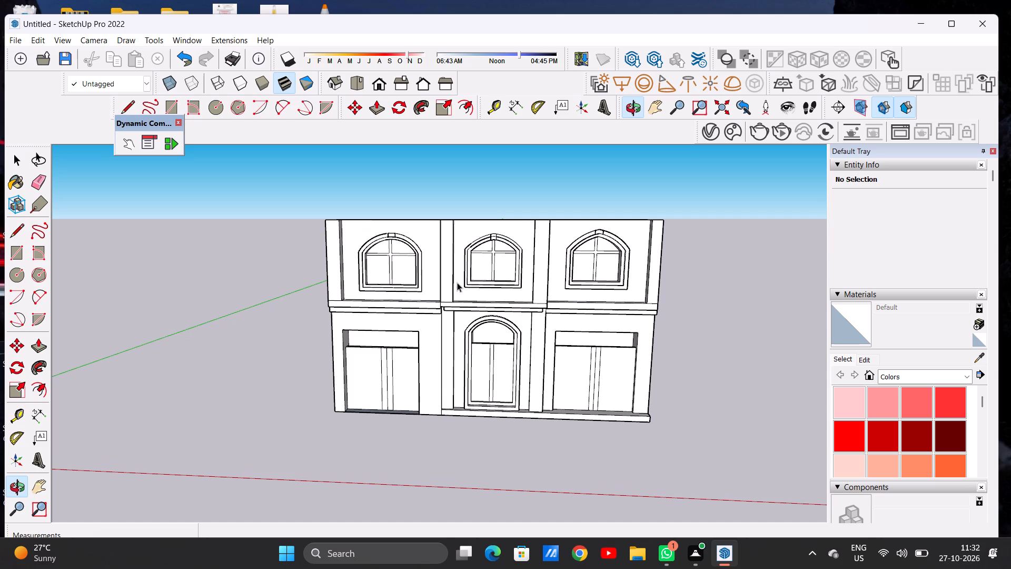
pyautogui.scroll(-6, 351, 299)
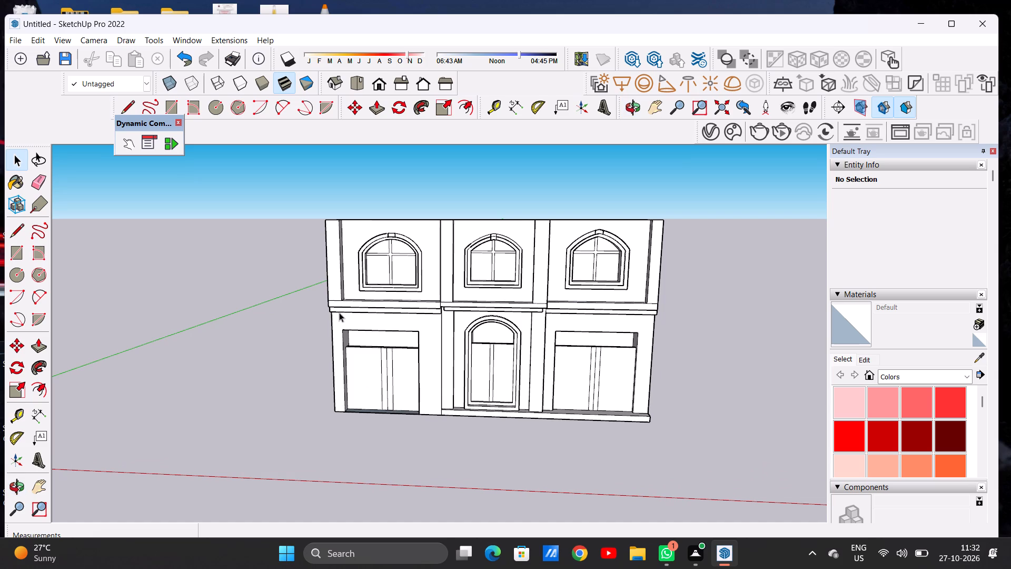
pyautogui.scroll(-10, 334, 312)
pyautogui.moveTo(341, 310); pyautogui.dragTo(401, 325, button='middle')
pyautogui.middleClick(386, 329)
pyautogui.moveTo(363, 329); pyautogui.dragTo(349, 315, button='middle')
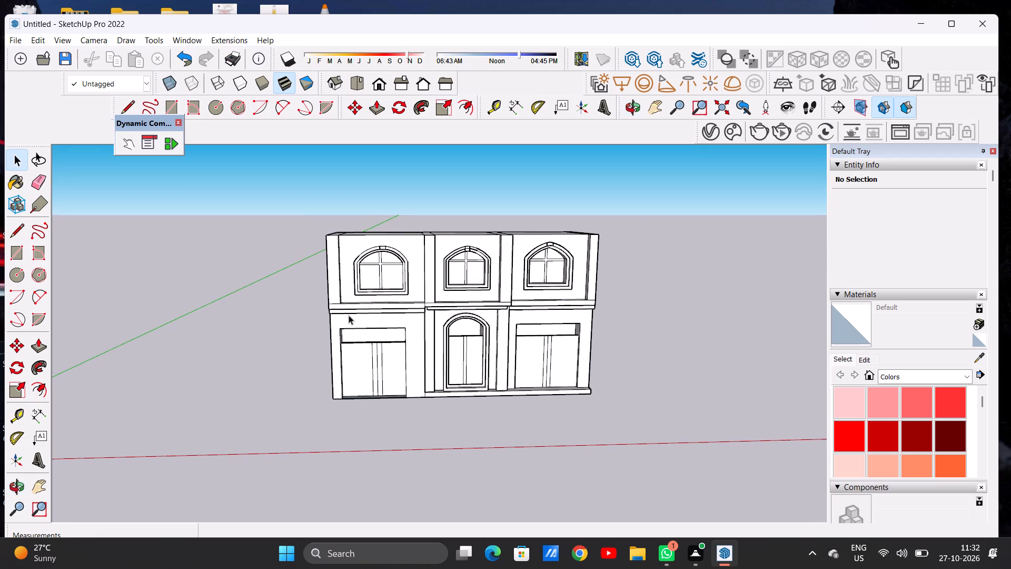
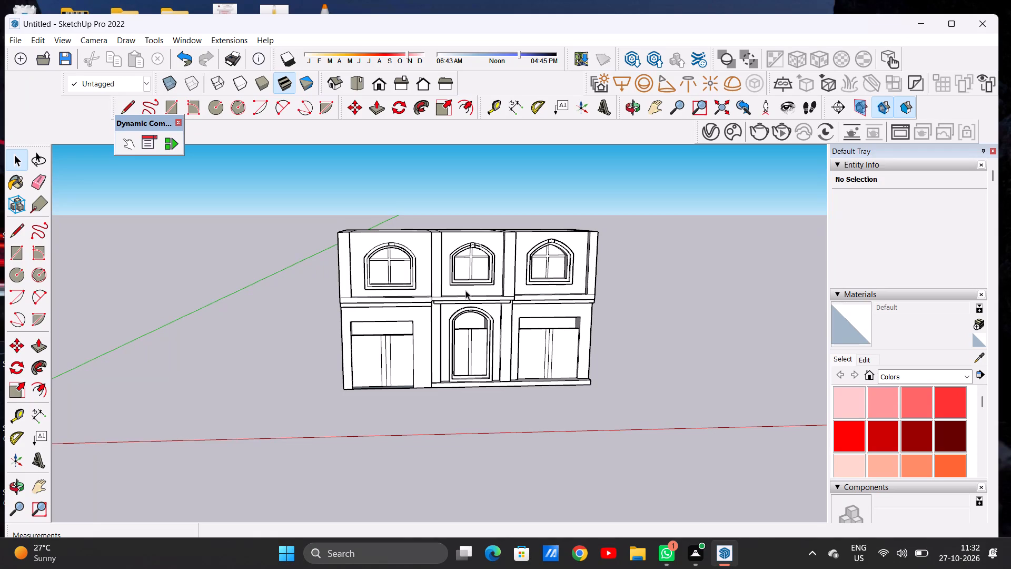
# Push/Pull the top face of the building's back and side walls upward by 10'.
pyautogui.scroll(-9, 449, 286)
pyautogui.scroll(-16, 442, 264)
pyautogui.scroll(10, 449, 276)
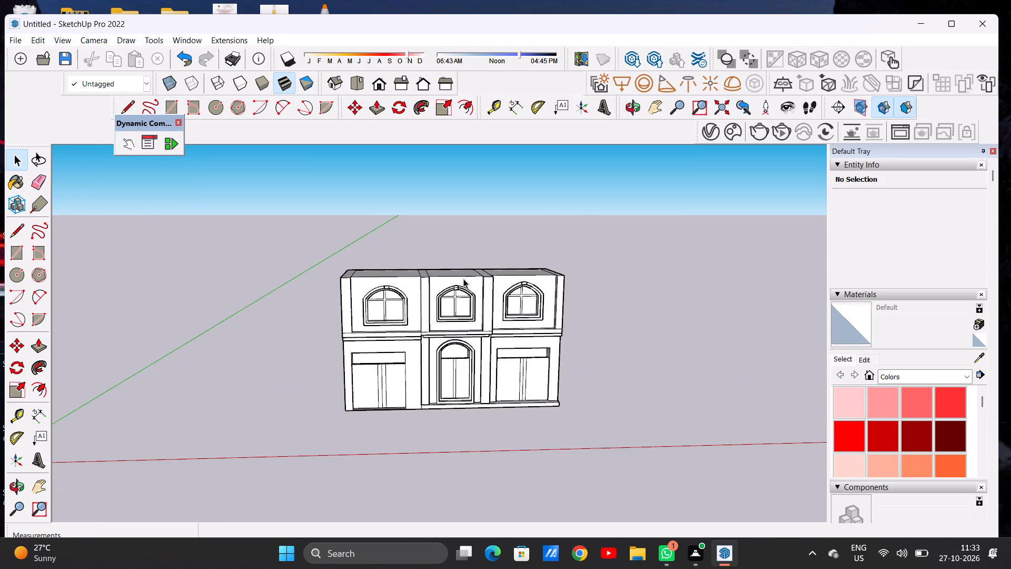
pyautogui.scroll(4, 463, 279)
pyautogui.moveTo(429, 318); pyautogui.dragTo(367, 365, button='middle')
pyautogui.scroll(-8, 479, 250)
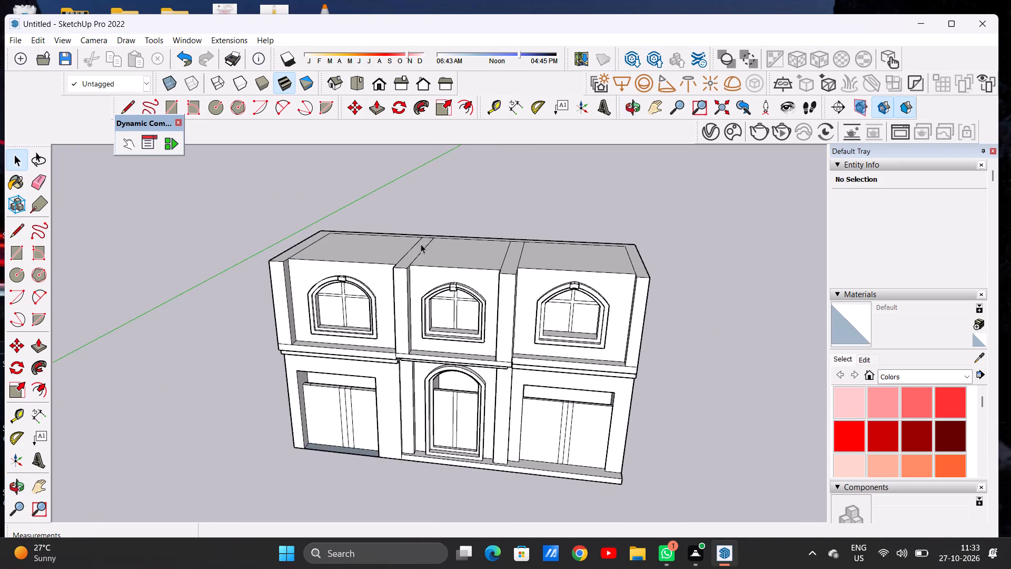
pyautogui.moveTo(421, 244); pyautogui.dragTo(444, 327, button='middle')
pyautogui.scroll(-4, 435, 253)
pyautogui.moveTo(418, 243); pyautogui.dragTo(427, 297, button='middle')
pyautogui.scroll(7, 427, 257)
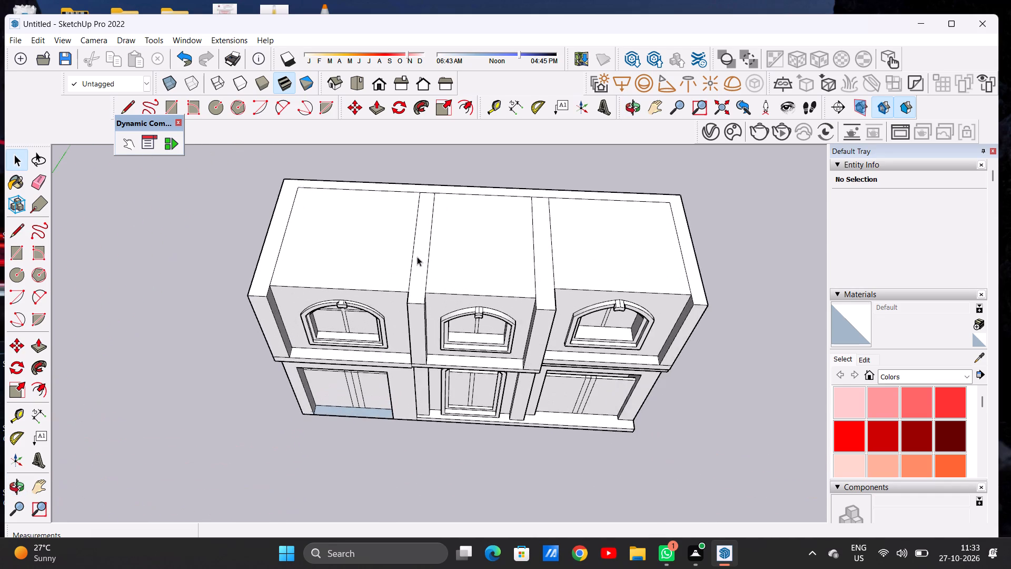
pyautogui.scroll(-4, 417, 257)
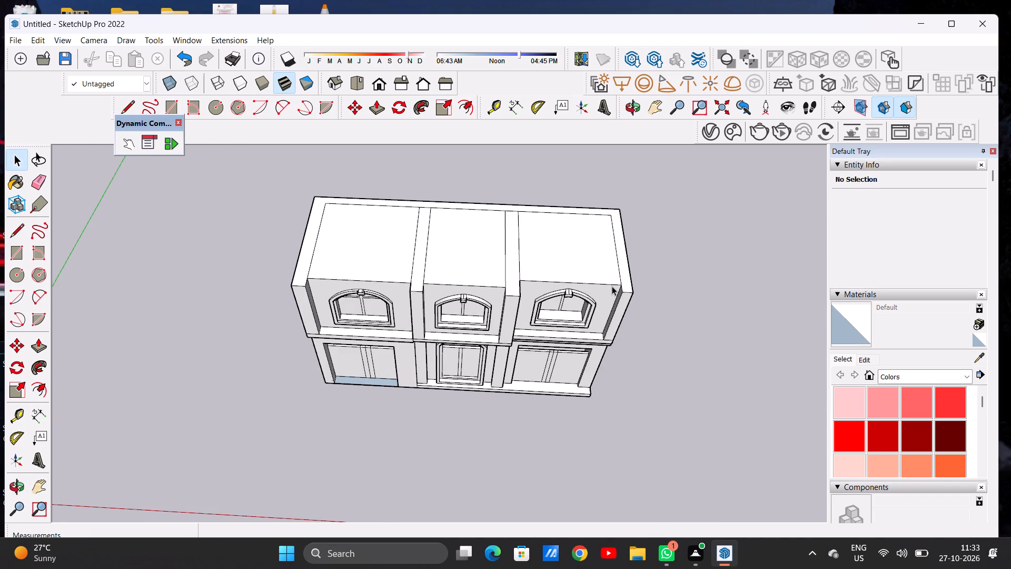
pyautogui.press('p')
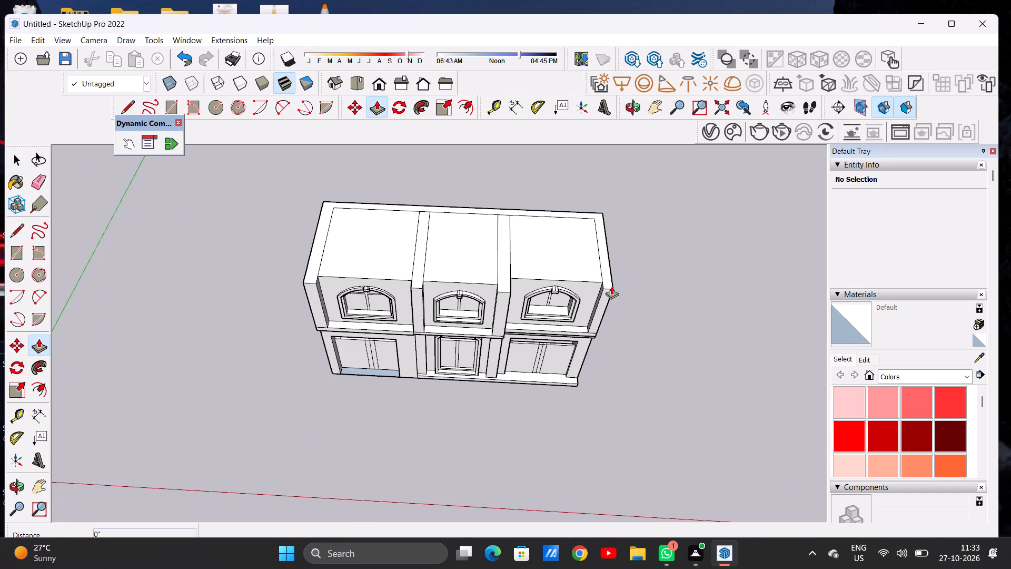
pyautogui.scroll(11, 613, 266)
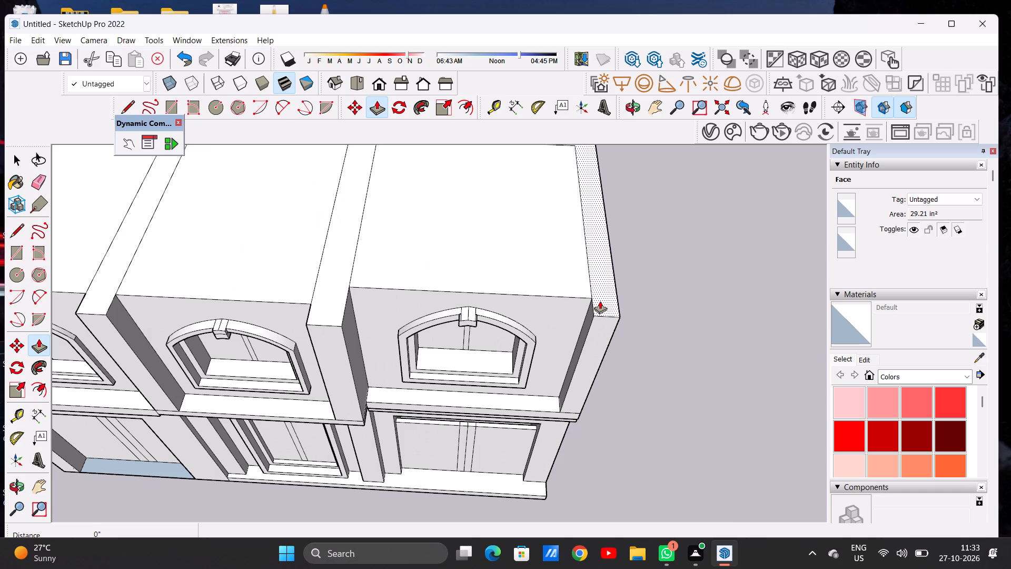
pyautogui.click(600, 301)
pyautogui.scroll(-12, 602, 289)
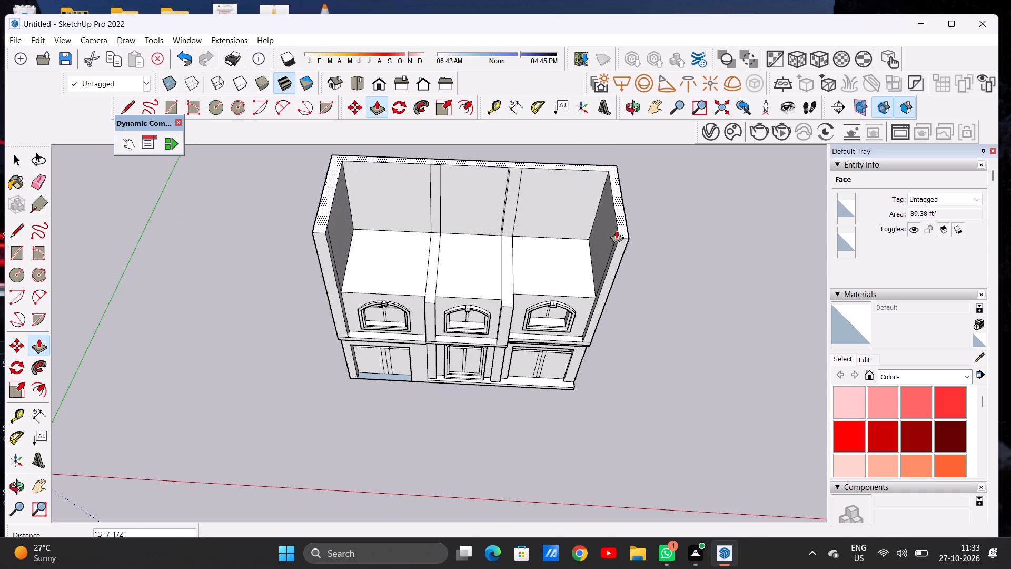
pyautogui.press('1')
pyautogui.write("0'")
pyautogui.press('Return')
pyautogui.press('space')
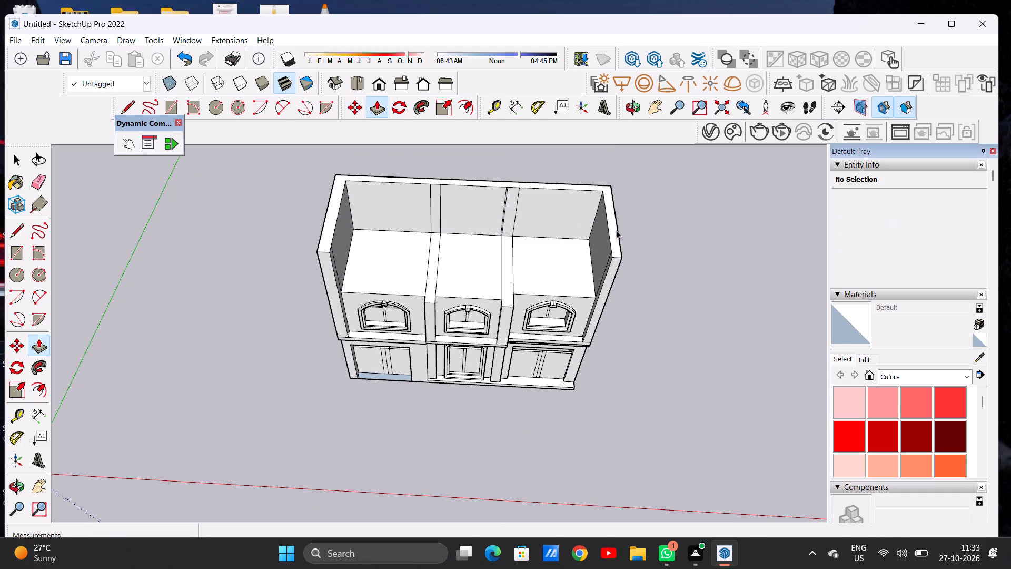
# Push/Pull the top face of the dividing wall between the left and middle bays up 10', level with the outer walls.
pyautogui.scroll(-5, 449, 300)
pyautogui.moveTo(442, 327); pyautogui.dragTo(452, 226, button='middle')
pyautogui.scroll(7, 431, 275)
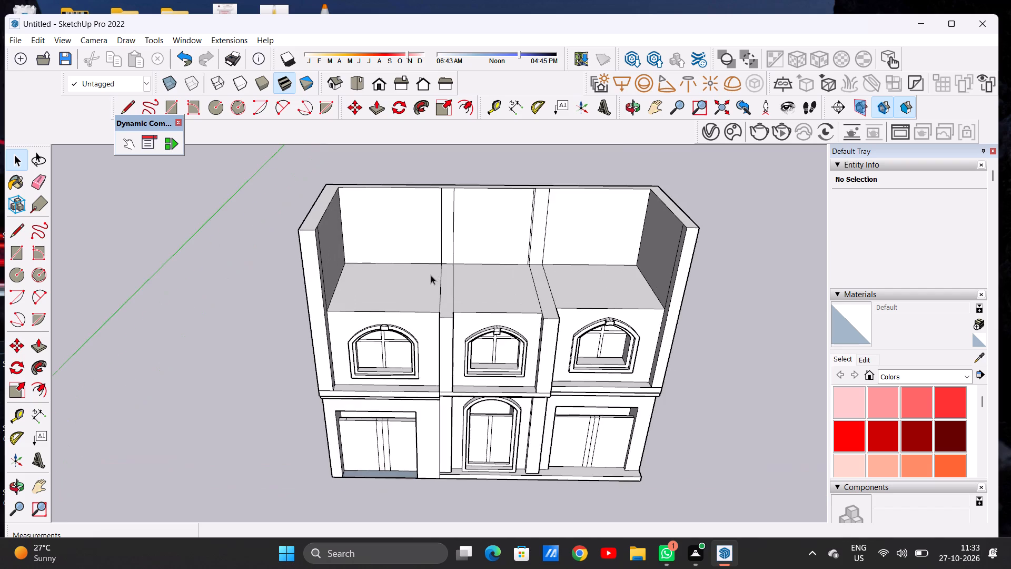
pyautogui.moveTo(425, 301); pyautogui.dragTo(432, 254, button='middle')
pyautogui.scroll(-4, 423, 296)
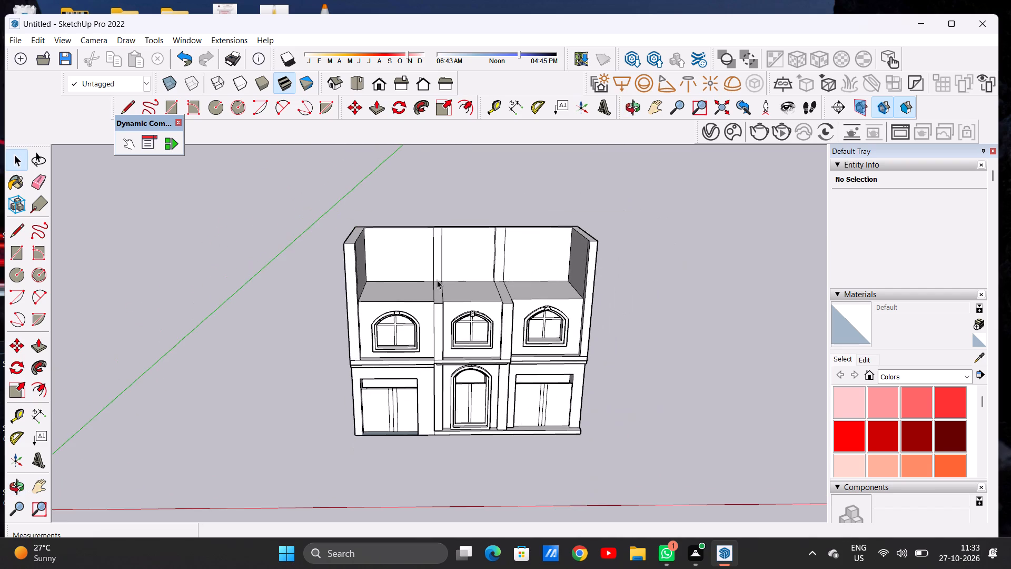
pyautogui.moveTo(437, 280); pyautogui.dragTo(390, 396, button='middle')
pyautogui.scroll(7, 432, 306)
pyautogui.press('p')
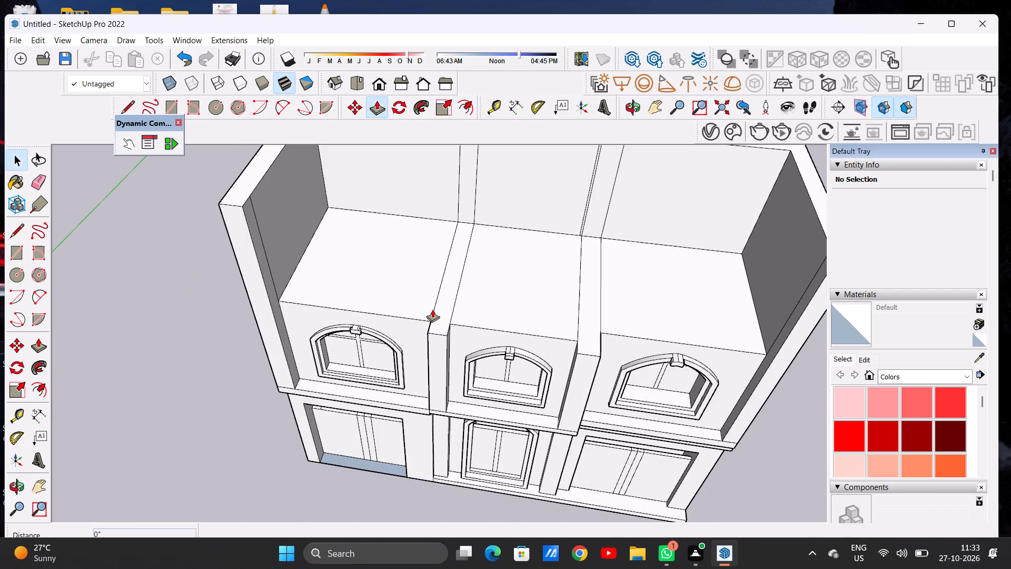
pyautogui.scroll(4, 440, 310)
pyautogui.click(441, 319)
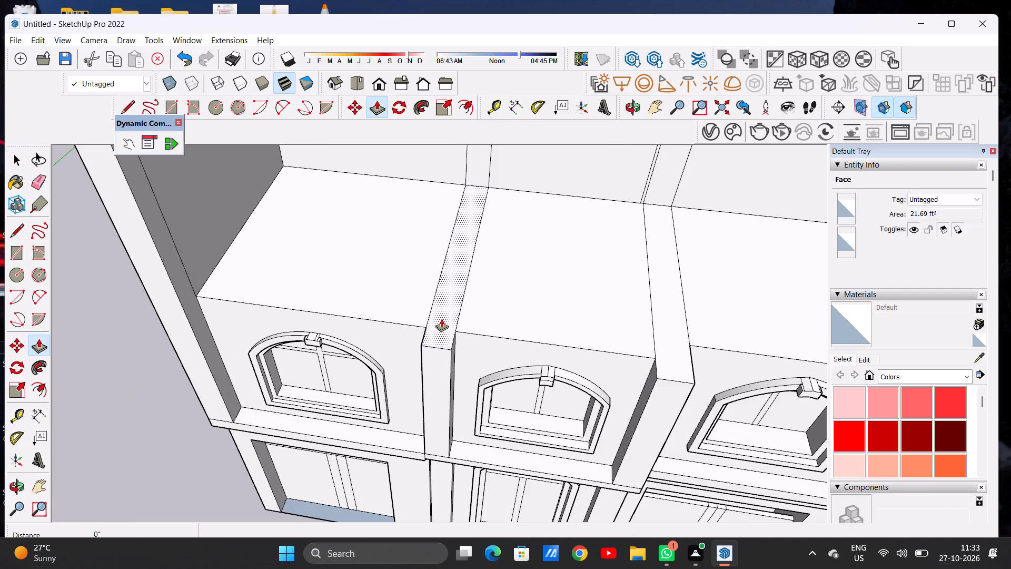
pyautogui.scroll(-14, 457, 276)
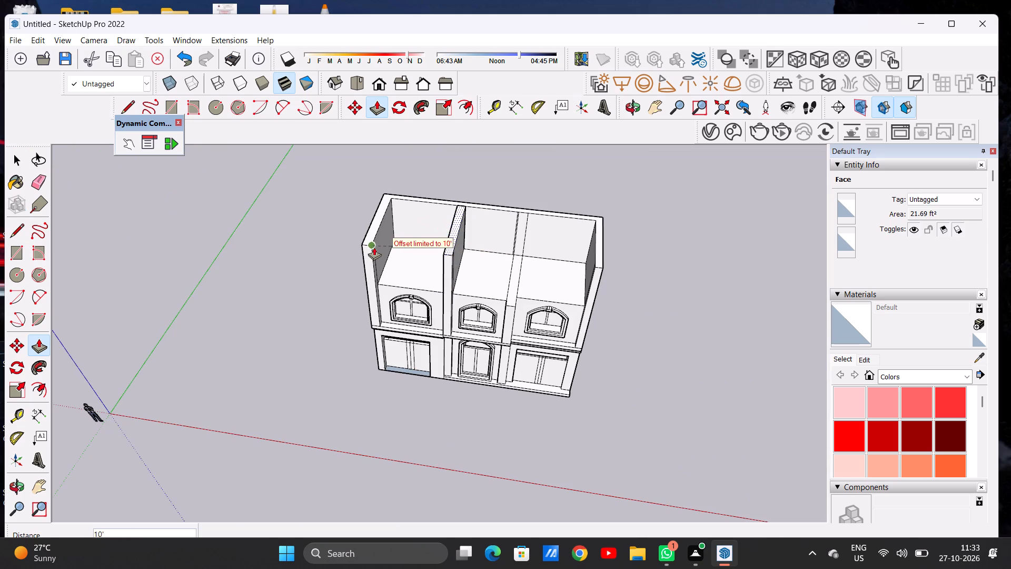
pyautogui.click(374, 247)
# Push/Pull the top face of the dividing wall between the middle and right bays up level with the other raised walls.
pyautogui.scroll(13, 507, 282)
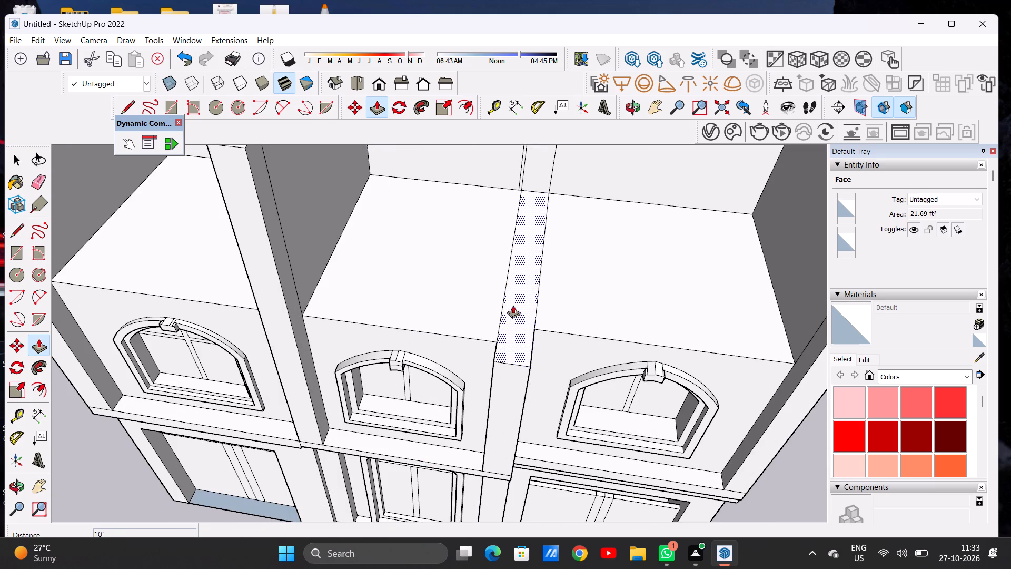
pyautogui.click(512, 322)
pyautogui.scroll(-12, 528, 297)
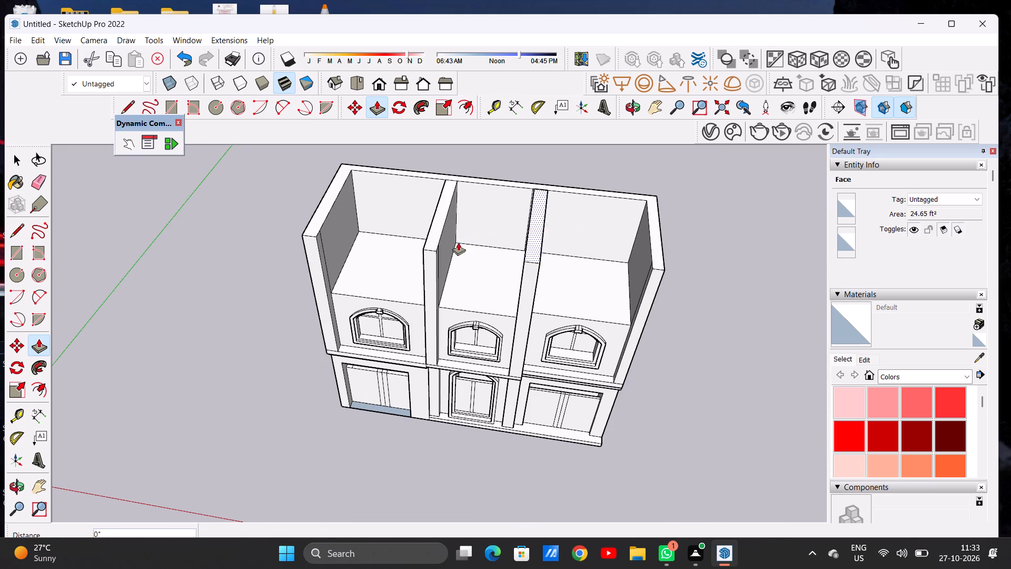
pyautogui.click(438, 253)
pyautogui.press('space')
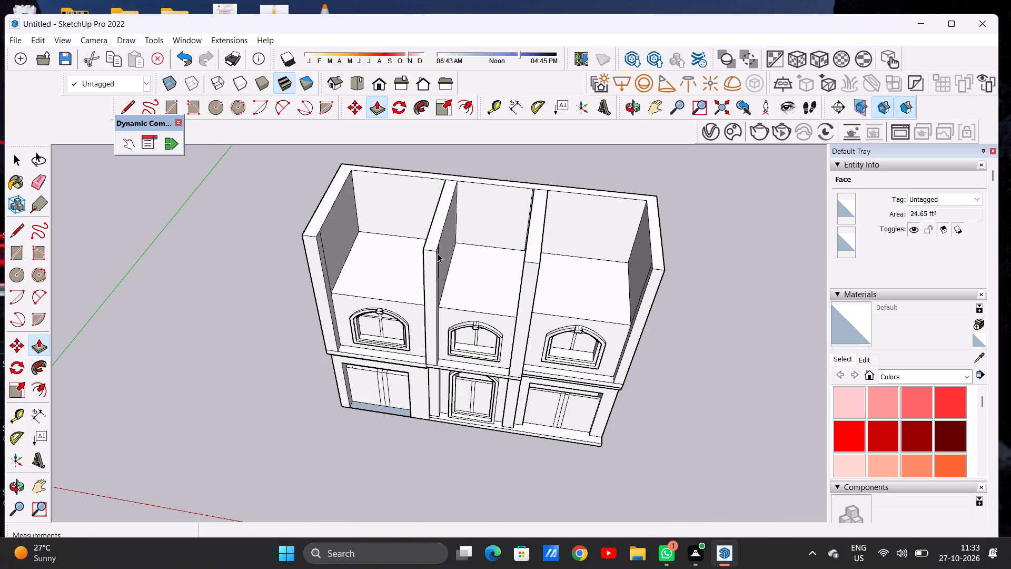
# Erase the stray vertical line on the middle bay's back wall beside the right dividing wall.
pyautogui.scroll(-4, 453, 283)
pyautogui.moveTo(451, 315); pyautogui.dragTo(506, 216, button='middle')
pyautogui.scroll(6, 486, 248)
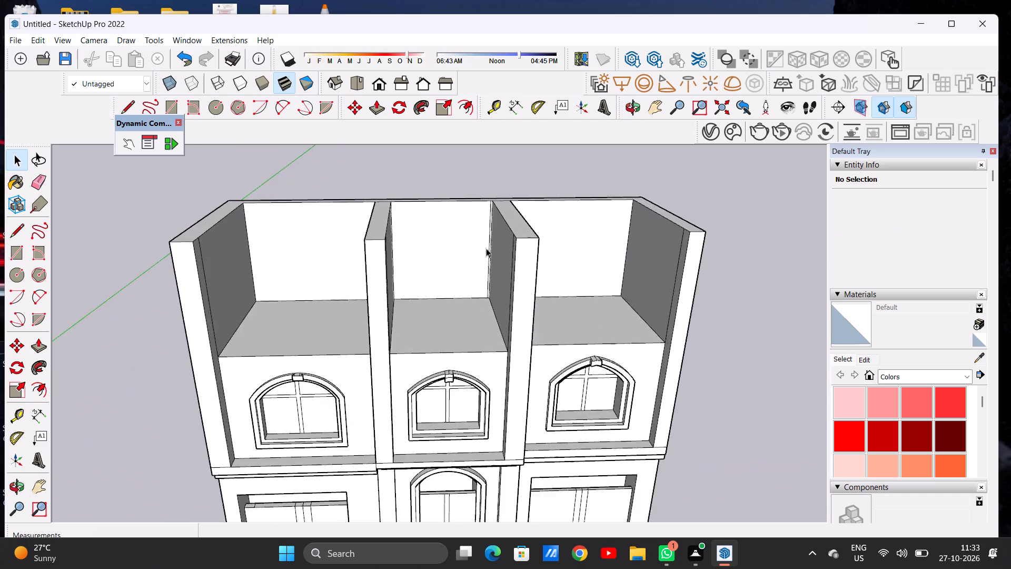
pyautogui.scroll(14, 486, 248)
pyautogui.scroll(-1, 489, 257)
pyautogui.press('e')
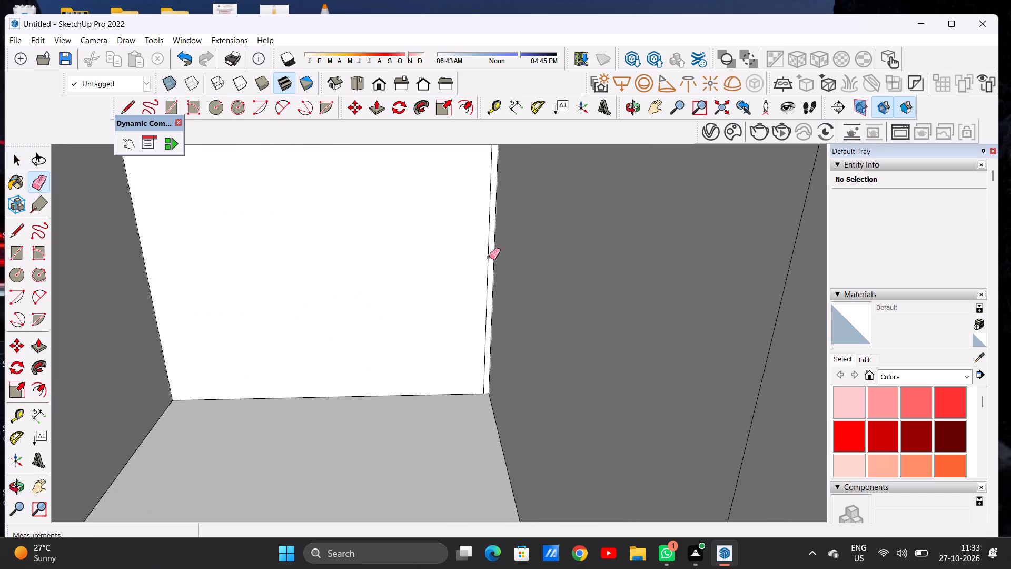
pyautogui.scroll(4, 489, 257)
pyautogui.click(489, 257)
pyautogui.press('space')
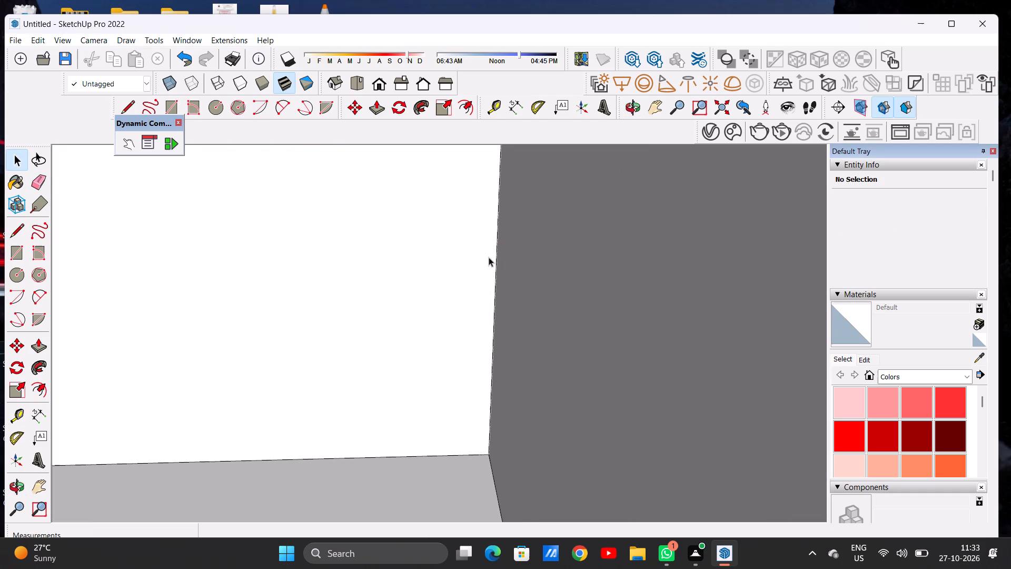
# Push/Pull the left bay's roof face up 10', level with the surrounding wall tops.
pyautogui.scroll(-9, 482, 280)
pyautogui.scroll(1, 460, 319)
pyautogui.scroll(-14, 453, 308)
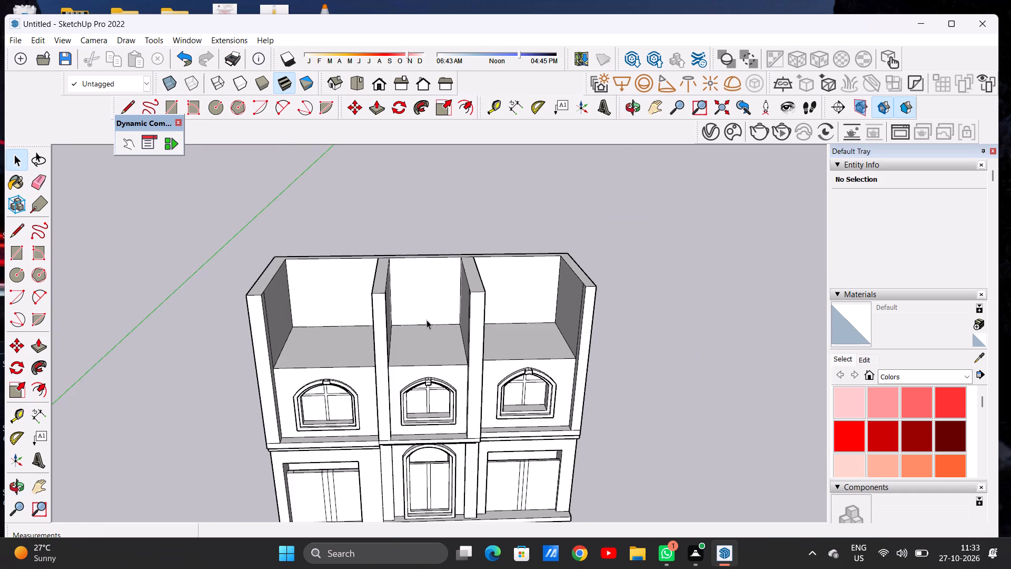
pyautogui.moveTo(421, 319); pyautogui.dragTo(417, 250, button='middle')
pyautogui.moveTo(415, 255); pyautogui.dragTo(409, 381, button='middle')
pyautogui.middleClick(408, 381)
pyautogui.scroll(2, 334, 339)
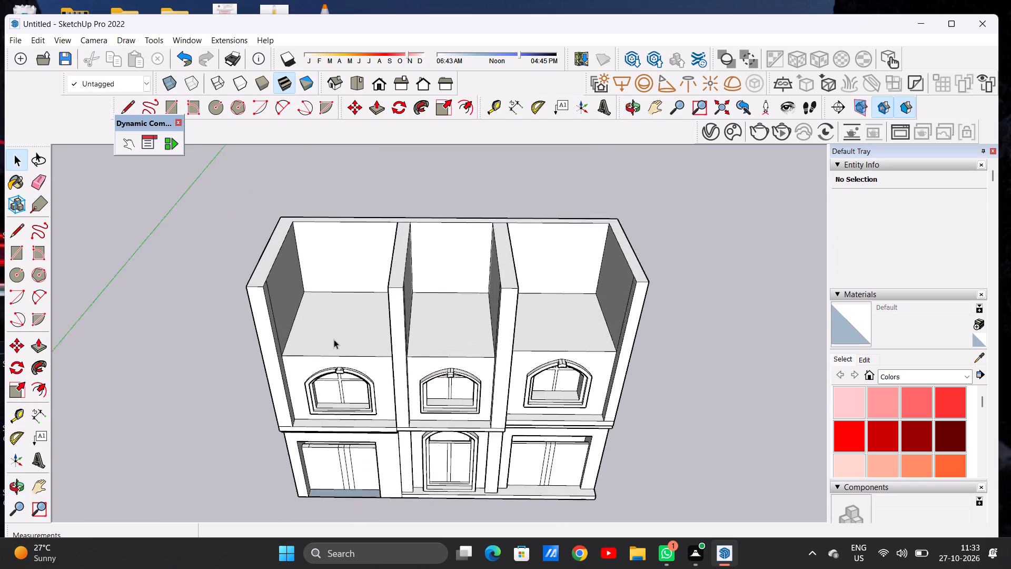
pyautogui.scroll(5, 334, 339)
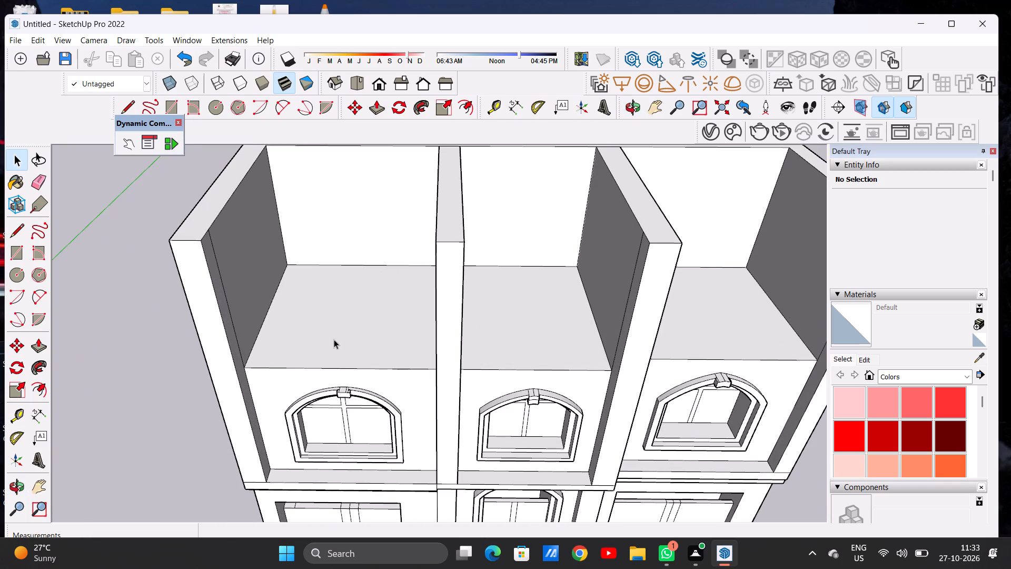
pyautogui.press('p')
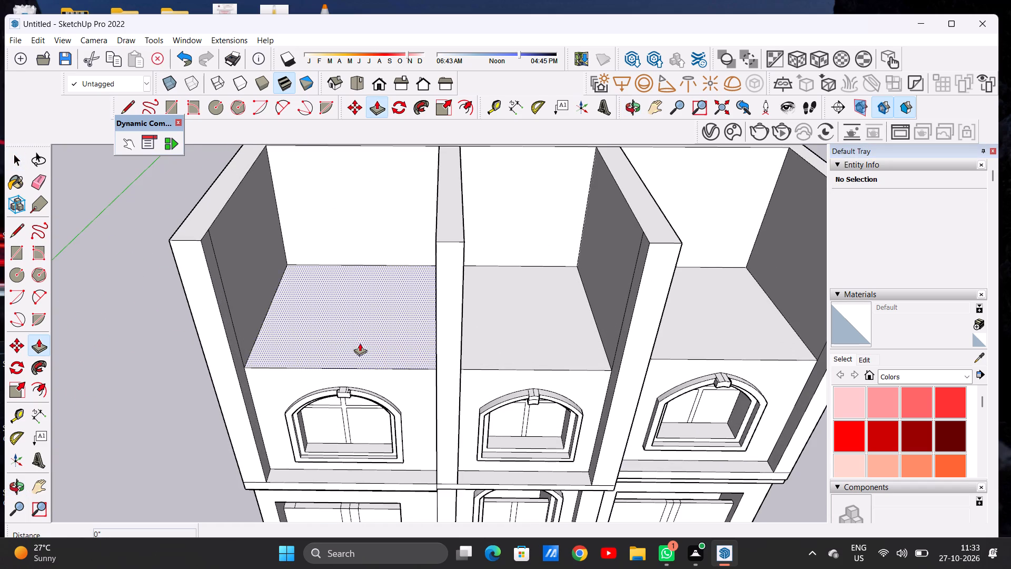
pyautogui.click(378, 354)
pyautogui.scroll(-4, 388, 319)
pyautogui.scroll(6, 412, 257)
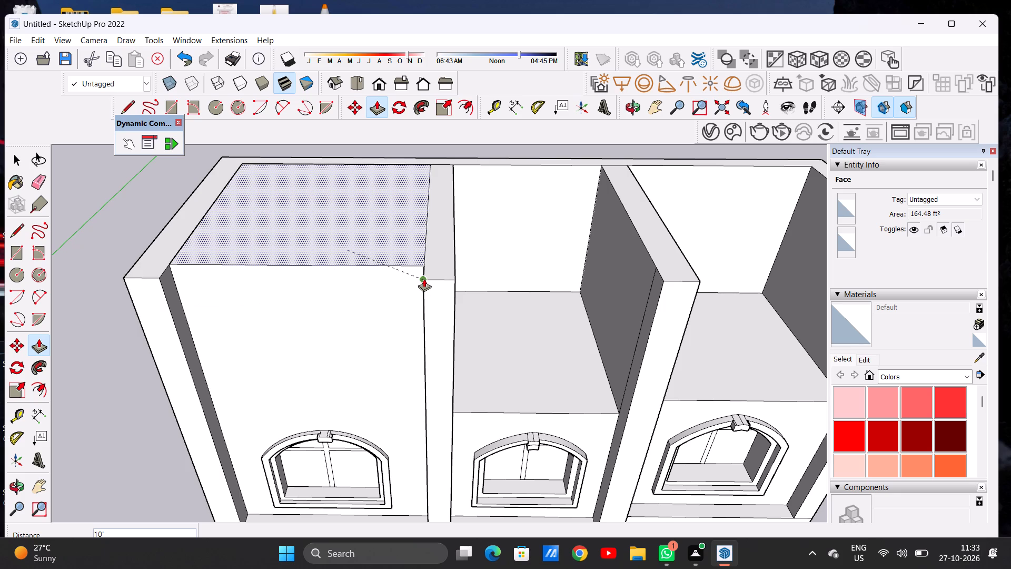
pyautogui.click(424, 279)
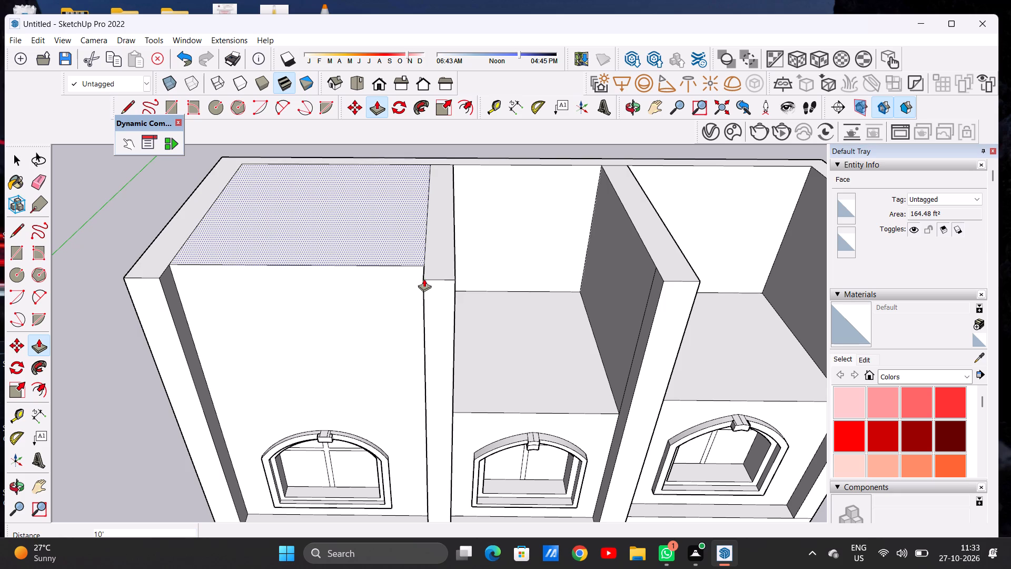
pyautogui.press('space')
# Draw a rectangle about 8' 11 7/8" by 4' 8 5/8" on the left bay's raised front wall, above the arched window.
pyautogui.scroll(-7, 382, 308)
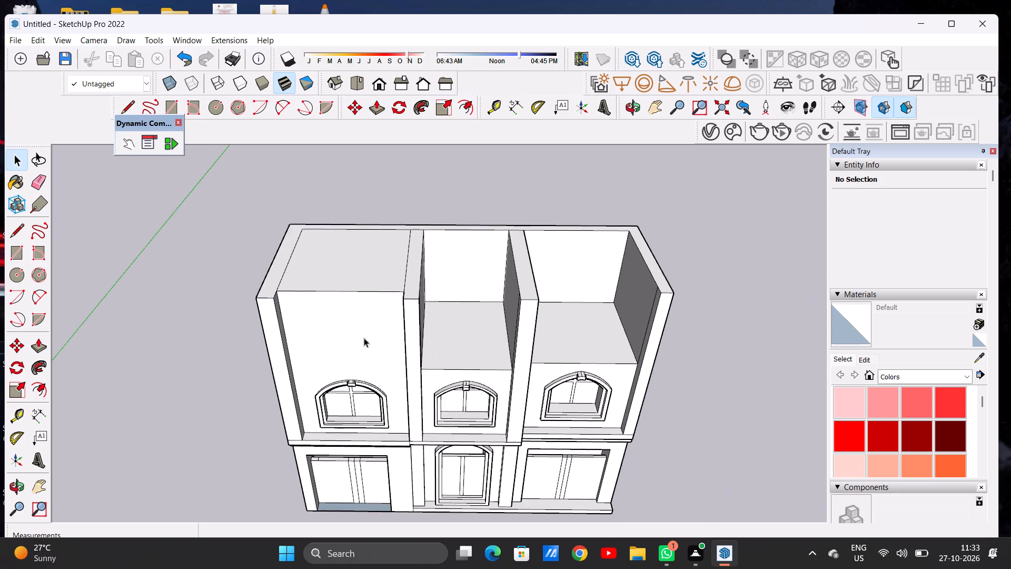
pyautogui.moveTo(346, 341); pyautogui.dragTo(344, 233, button='middle')
pyautogui.scroll(-4, 356, 272)
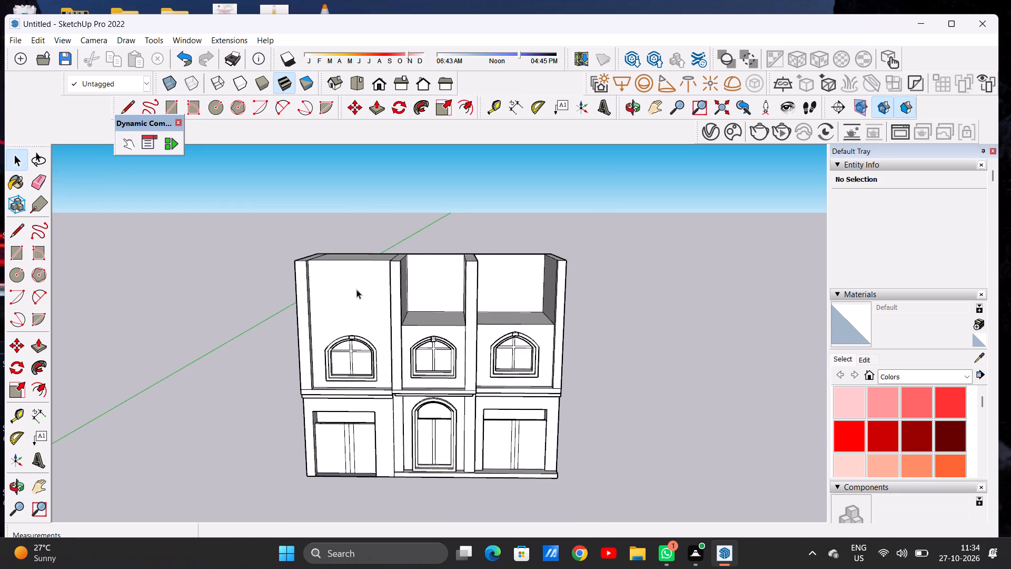
pyautogui.scroll(6, 339, 301)
pyautogui.moveTo(339, 306); pyautogui.dragTo(334, 284, button='middle')
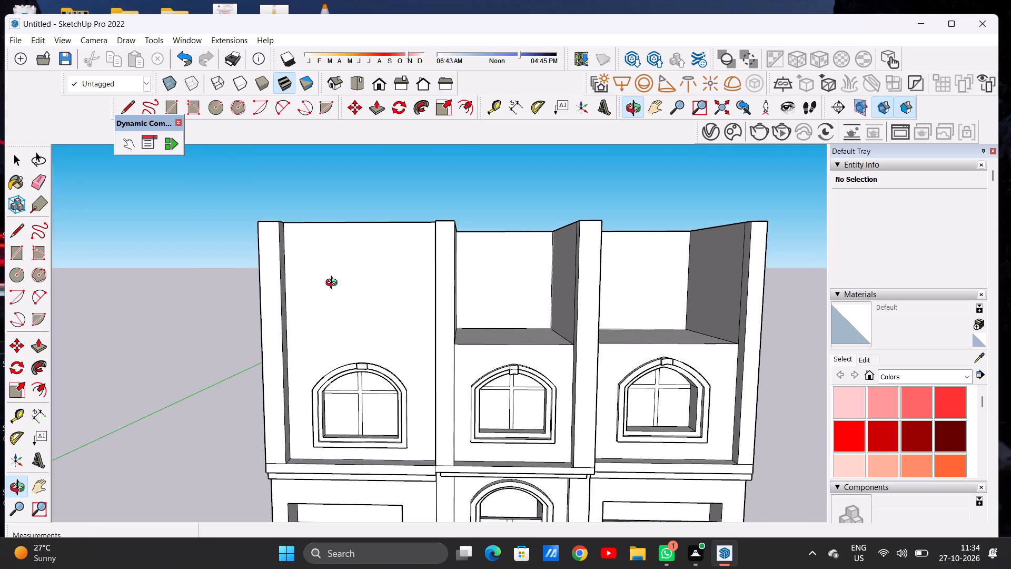
pyautogui.moveTo(334, 284); pyautogui.dragTo(333, 290, button='middle')
pyautogui.scroll(-5, 349, 289)
pyautogui.scroll(5, 352, 311)
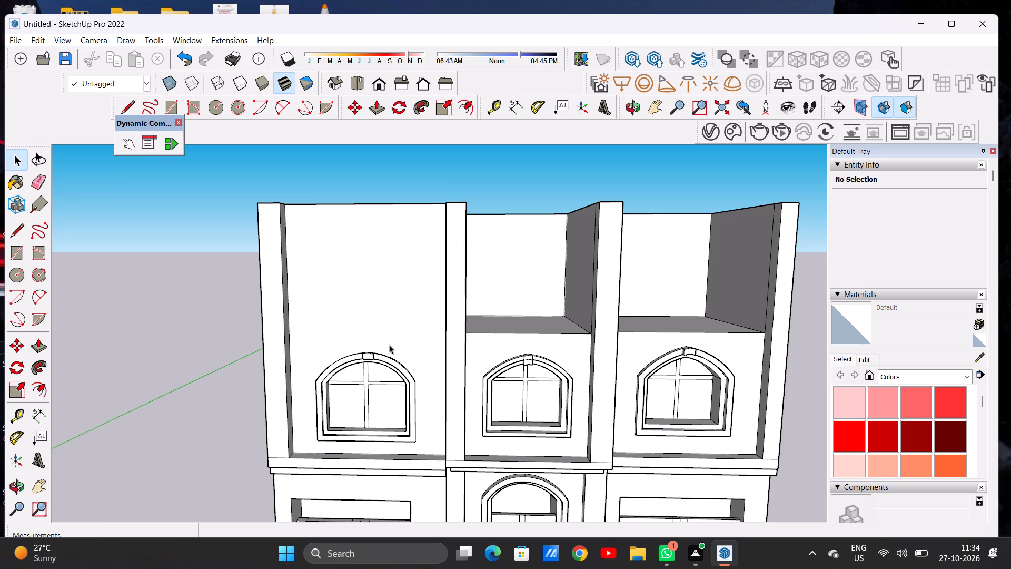
pyautogui.press('r')
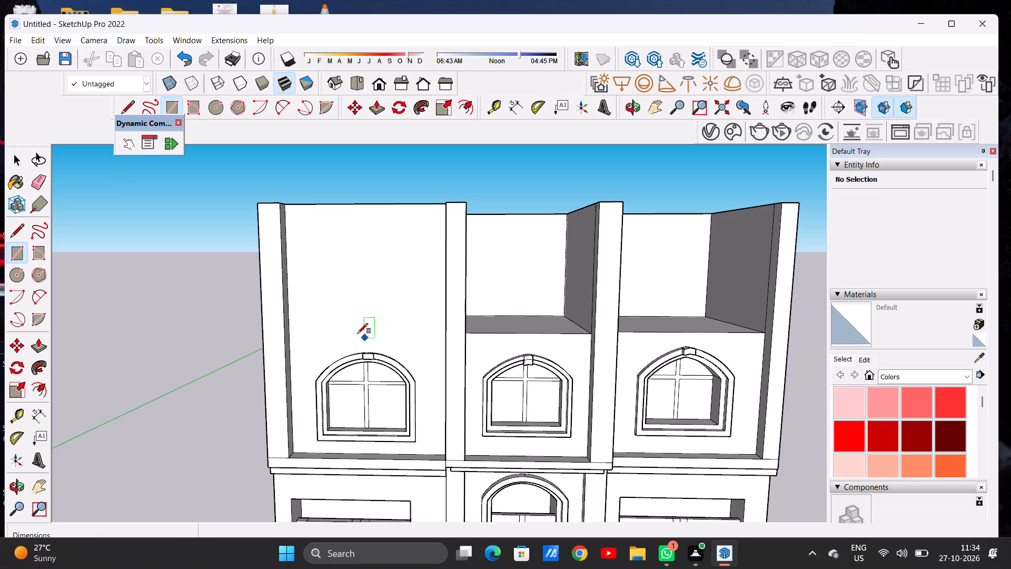
pyautogui.click(307, 310)
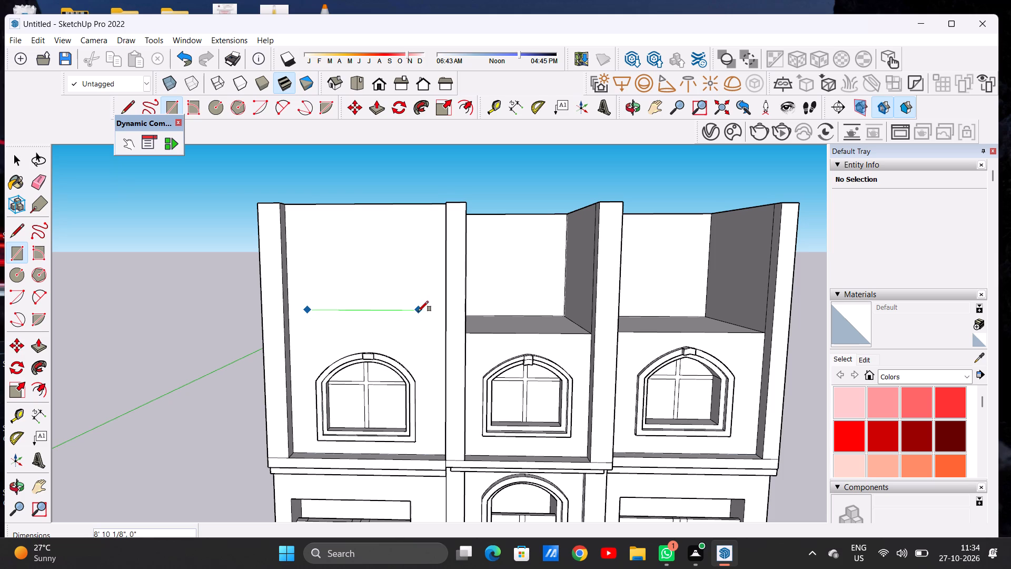
pyautogui.click(418, 311)
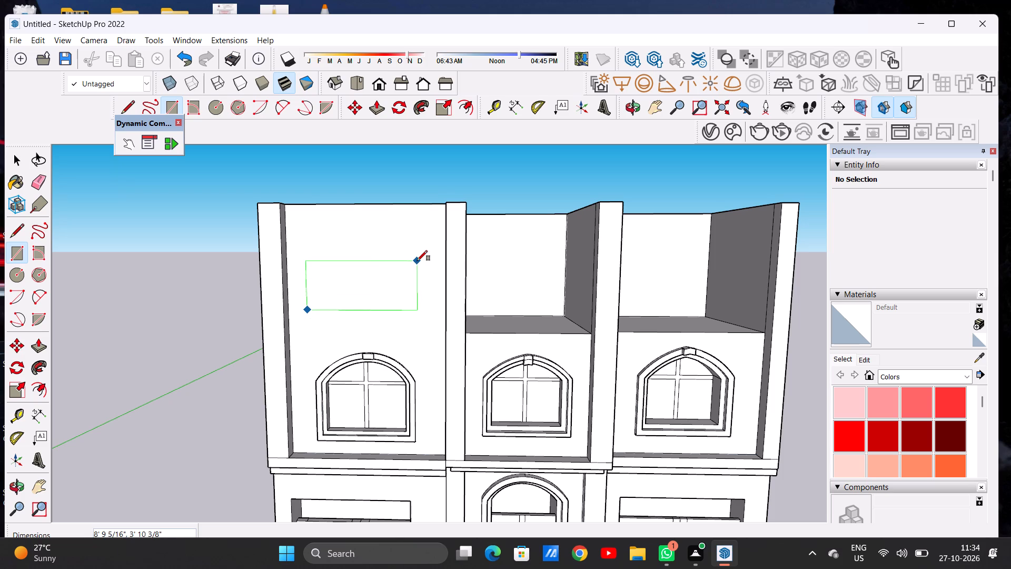
pyautogui.click(420, 250)
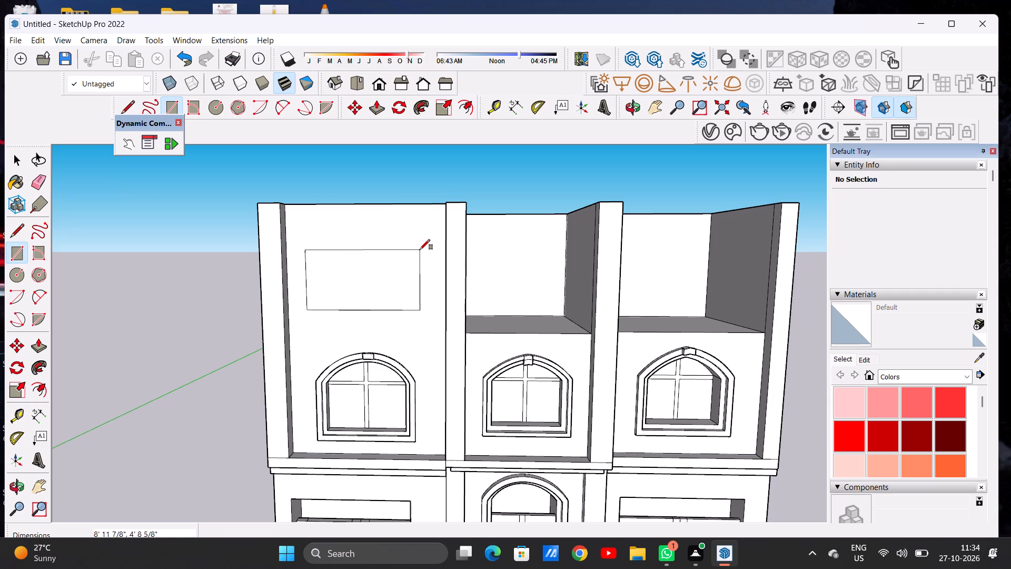
pyautogui.press('space')
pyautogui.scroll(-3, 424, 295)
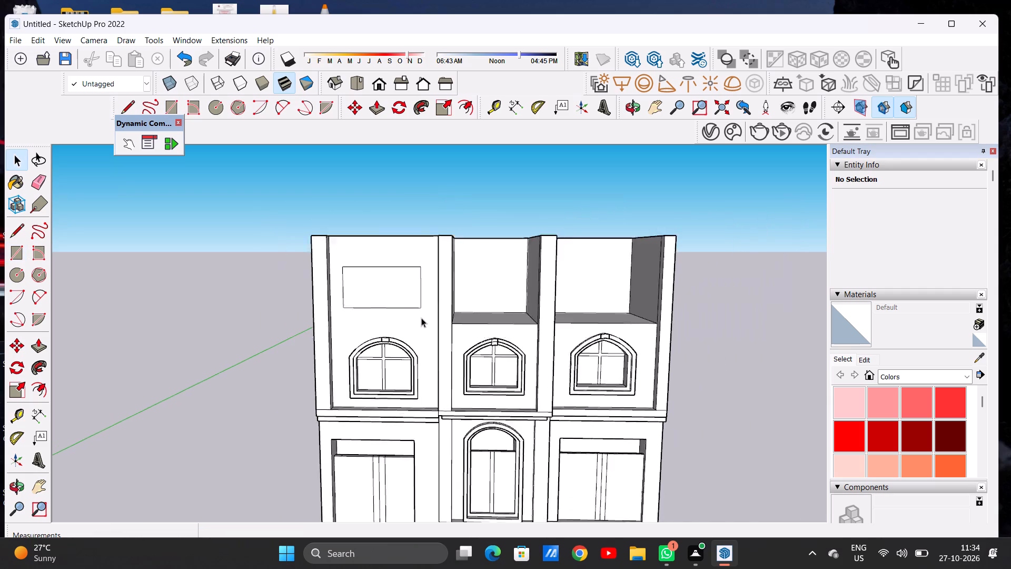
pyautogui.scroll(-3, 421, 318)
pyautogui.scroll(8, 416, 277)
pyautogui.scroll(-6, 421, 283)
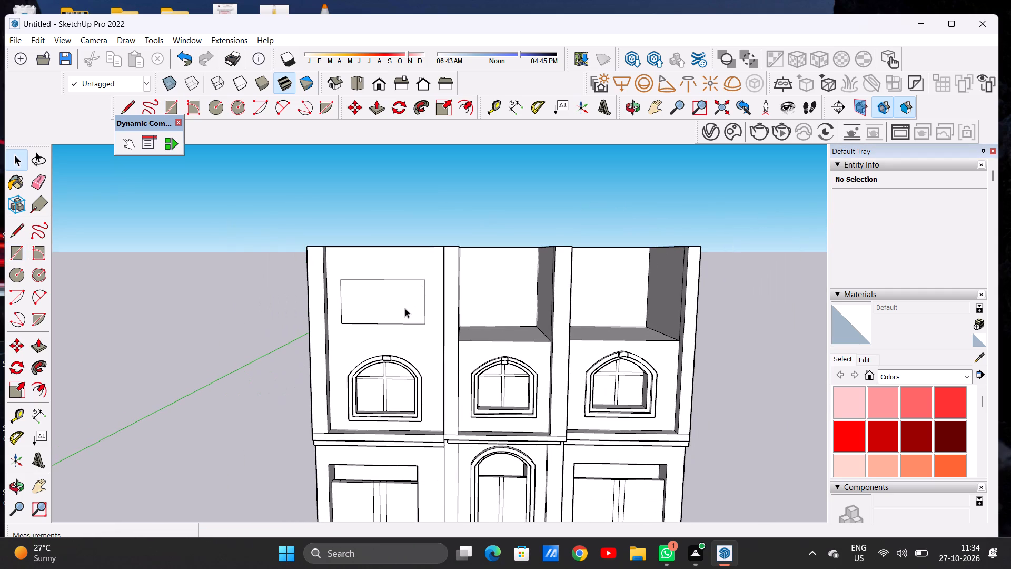
# Move the new rectangle on the left bay's upper front wall straight down about 1' 13/16".
pyautogui.doubleClick(405, 308)
pyautogui.press('m')
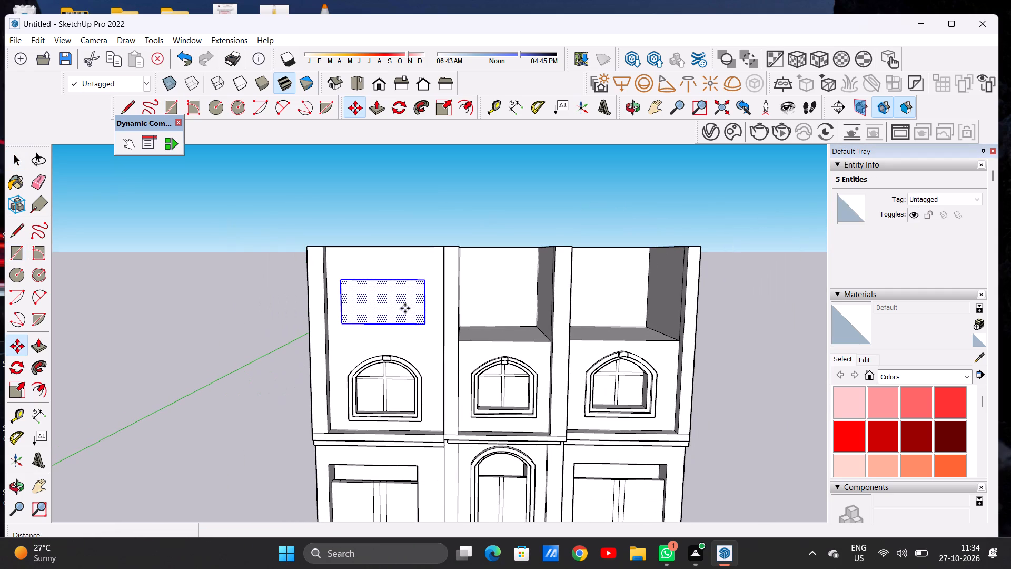
pyautogui.click(419, 322)
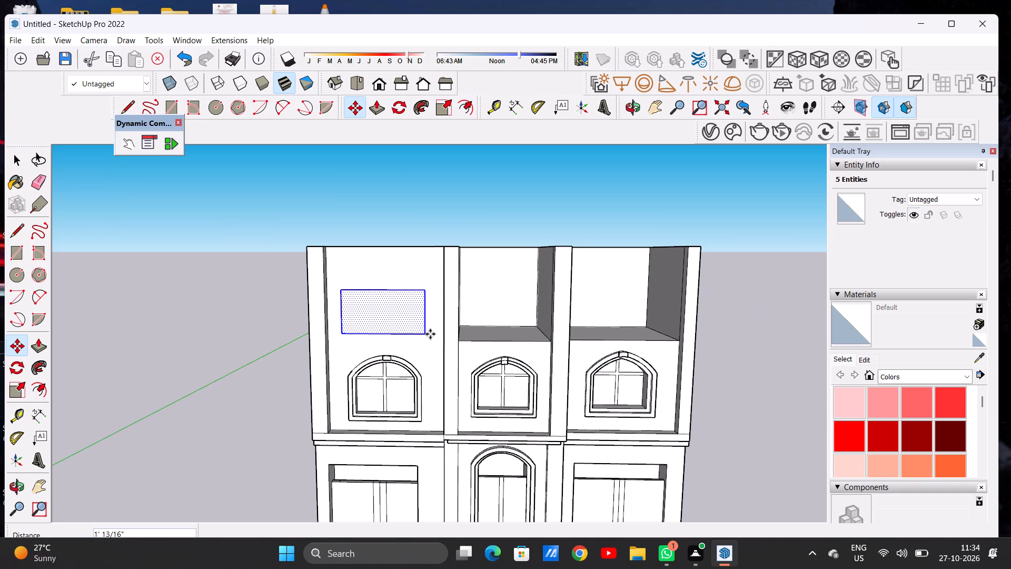
pyautogui.click(430, 334)
pyautogui.press('space')
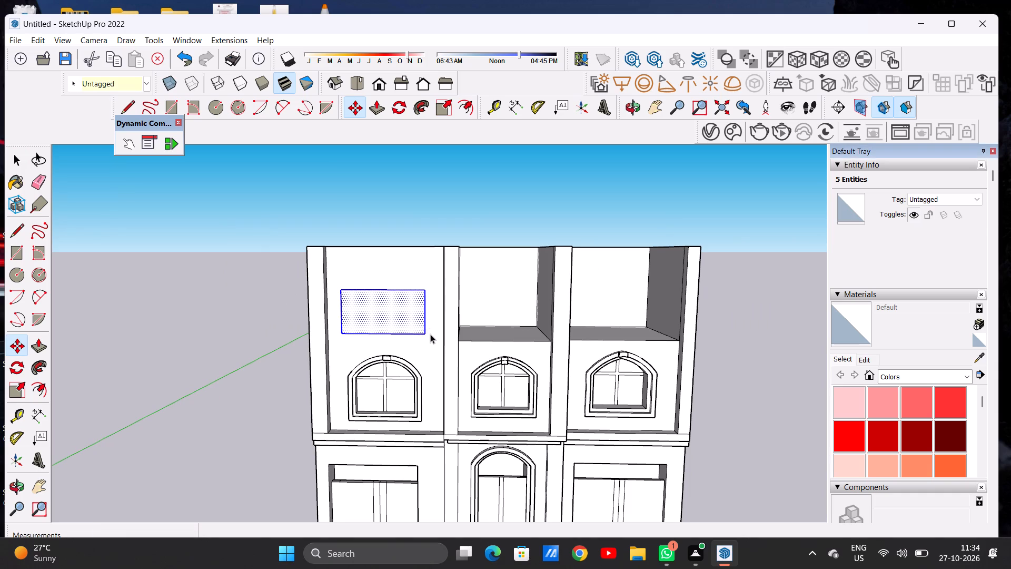
pyautogui.click(437, 222)
# Draw a second rectangle about 8' 11 7/8" by 2' 11 1/8" directly on top of the existing rectangle's upper edge.
pyautogui.scroll(4, 370, 323)
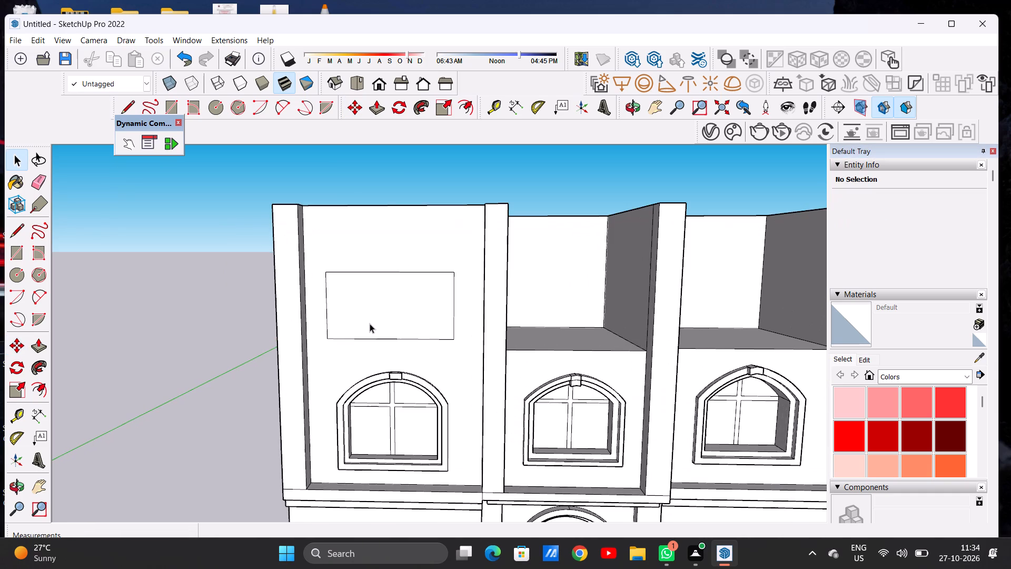
pyautogui.scroll(-2, 370, 323)
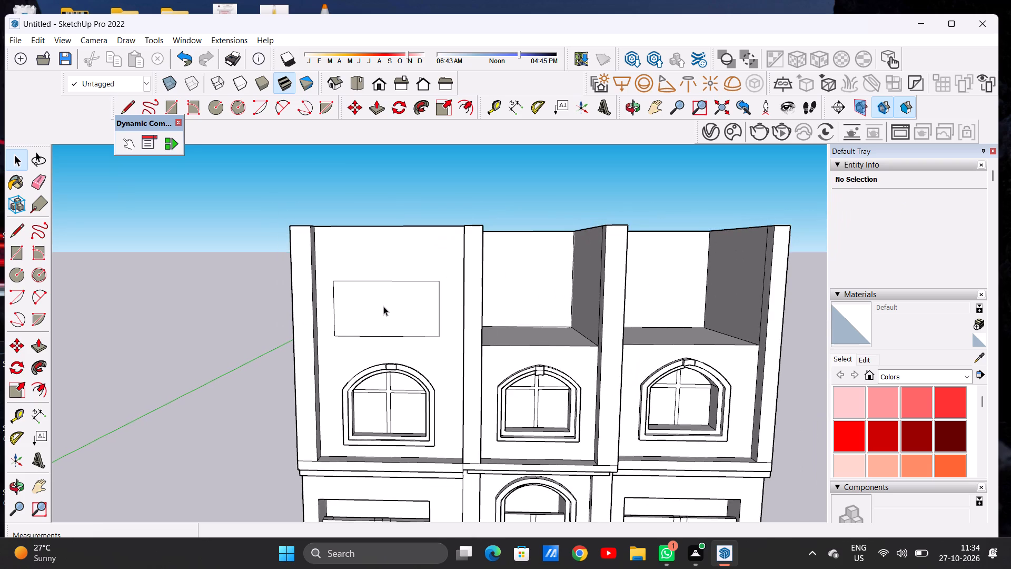
pyautogui.scroll(1, 383, 306)
pyautogui.press('r')
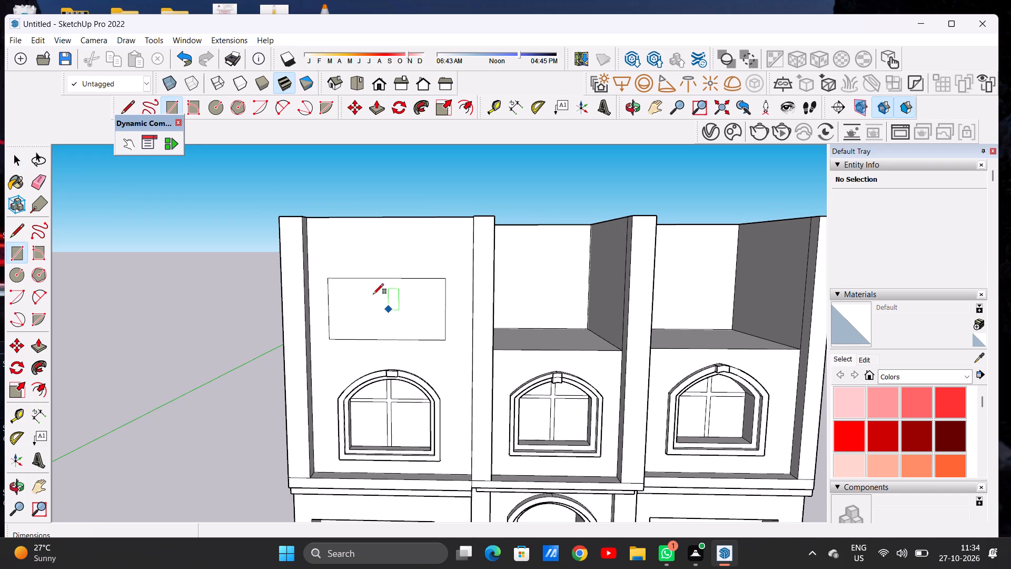
pyautogui.click(330, 282)
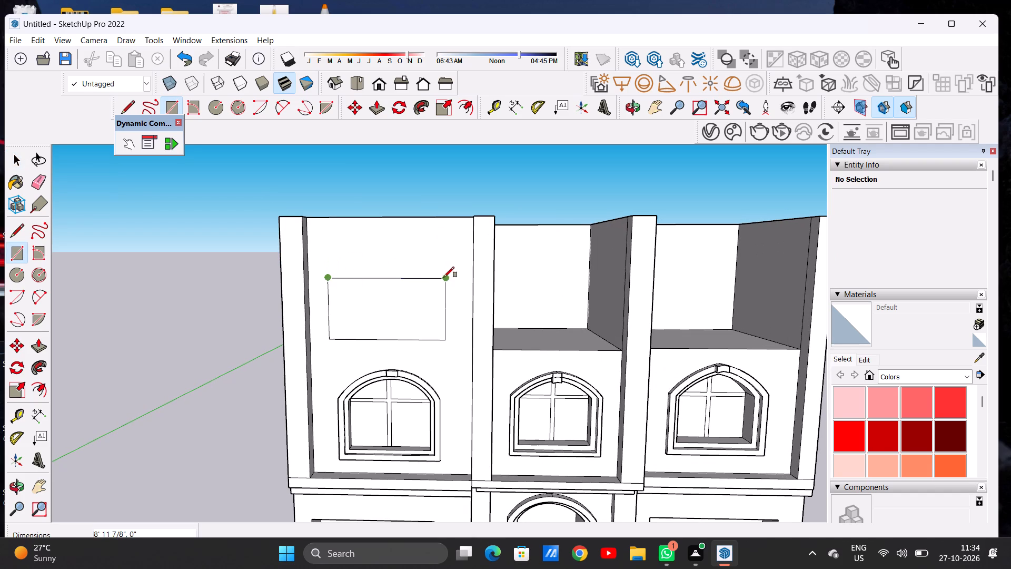
pyautogui.click(443, 277)
pyautogui.click(444, 239)
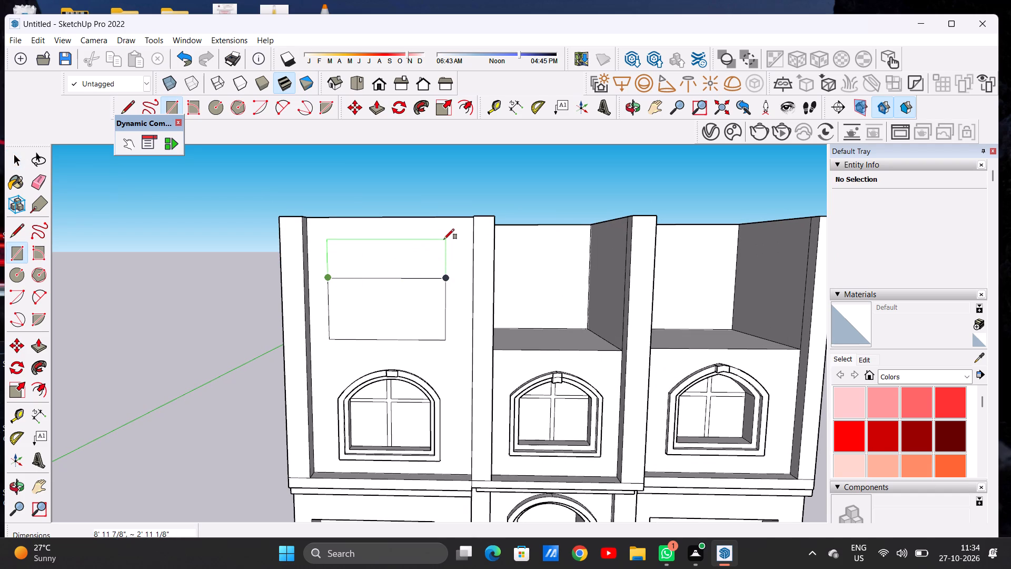
pyautogui.press('space')
# Draw two sloping lines from the ends of the shared edge to the midpoint of the upper rectangle's top edge.
pyautogui.write('L')
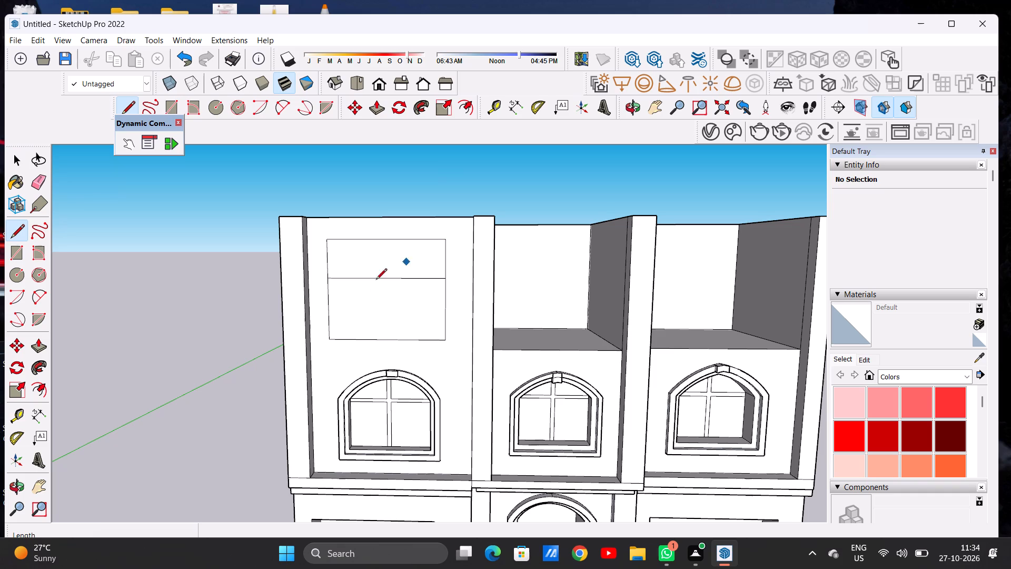
pyautogui.click(332, 277)
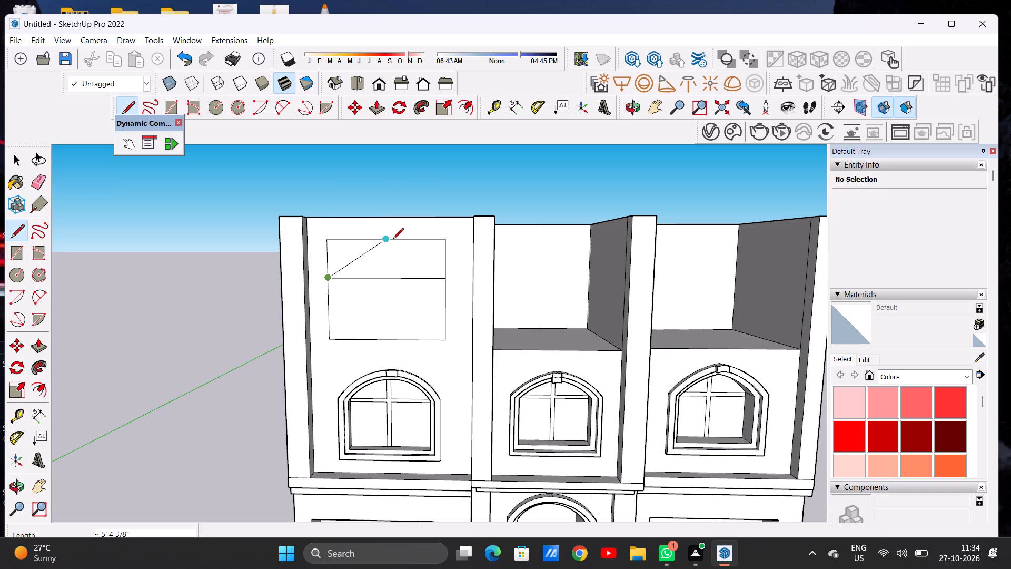
pyautogui.click(388, 238)
pyautogui.click(385, 238)
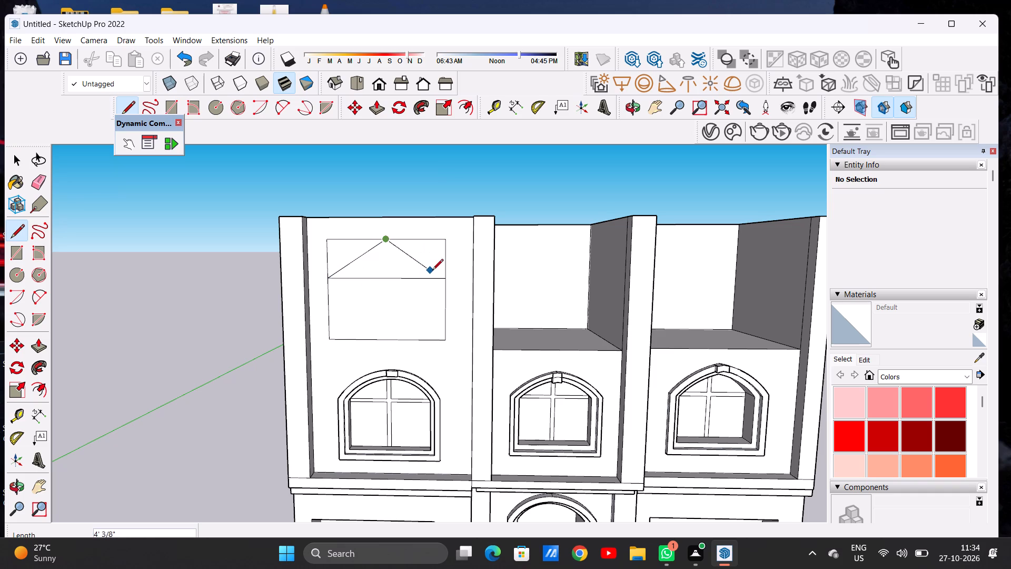
pyautogui.click(445, 274)
pyautogui.press('space')
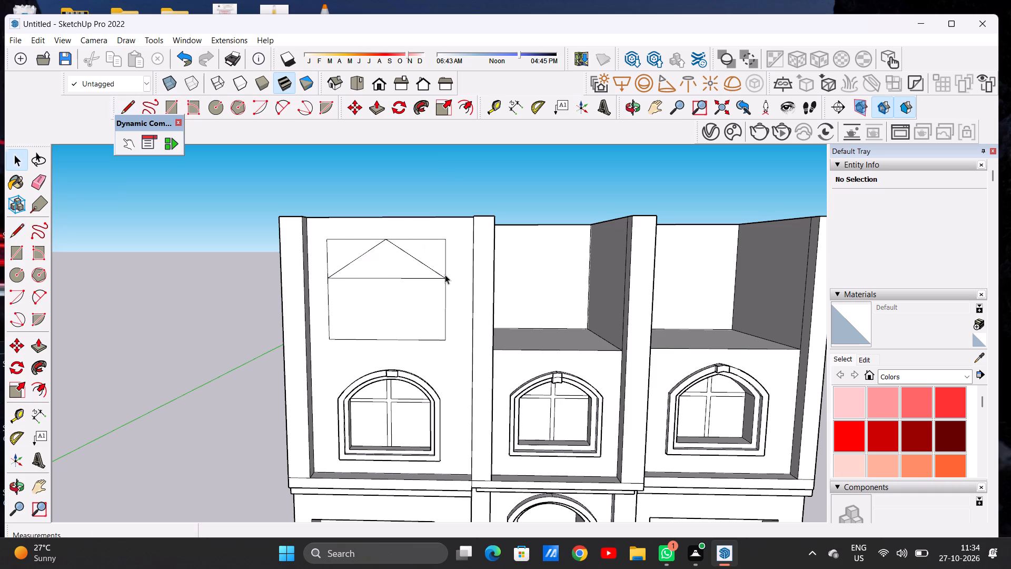
# Draw outward-bulging arcs along both sloping lines, with bulges of about 7 15/16" on the left and 8 11/16" on the right.
pyautogui.scroll(-5, 407, 289)
pyautogui.scroll(2, 405, 270)
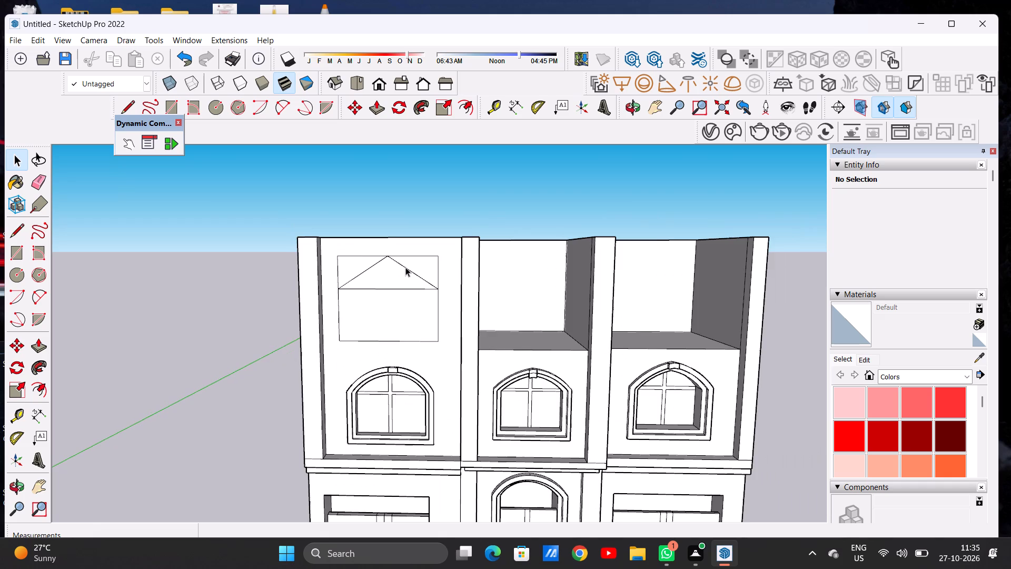
pyautogui.scroll(5, 405, 267)
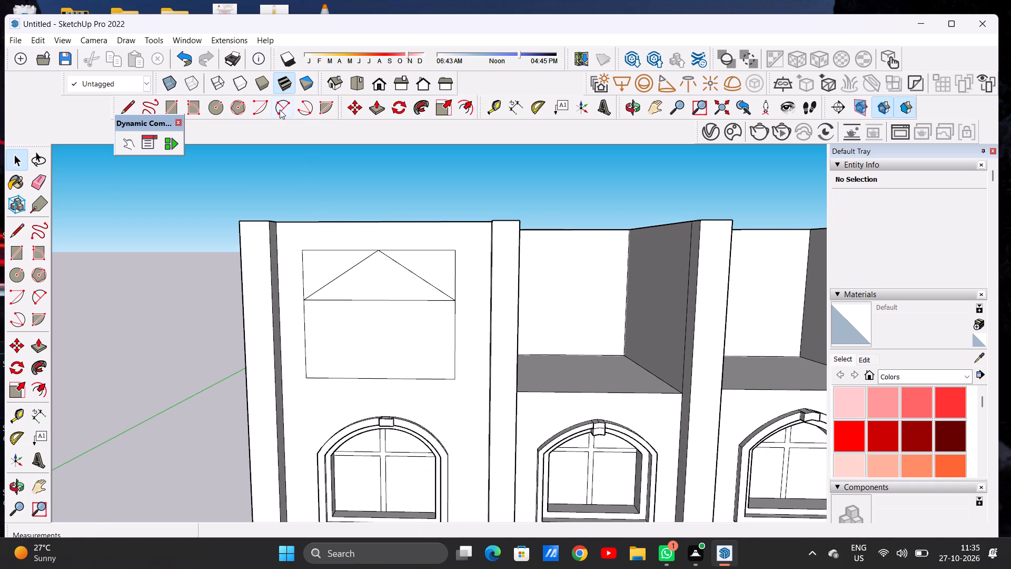
pyautogui.click(280, 110)
pyautogui.scroll(5, 366, 214)
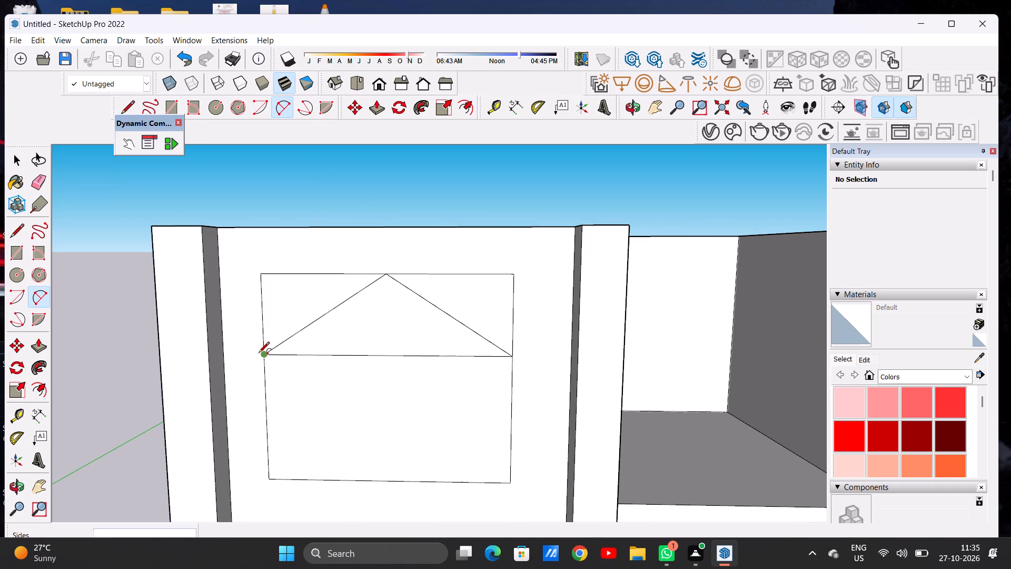
pyautogui.click(259, 354)
pyautogui.click(387, 273)
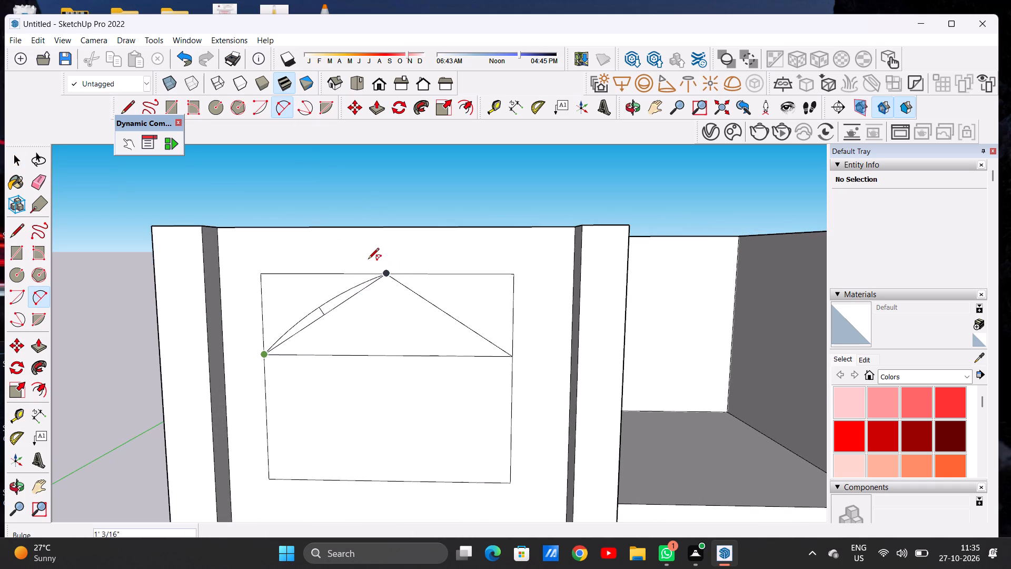
pyautogui.scroll(5, 368, 260)
pyautogui.click(369, 265)
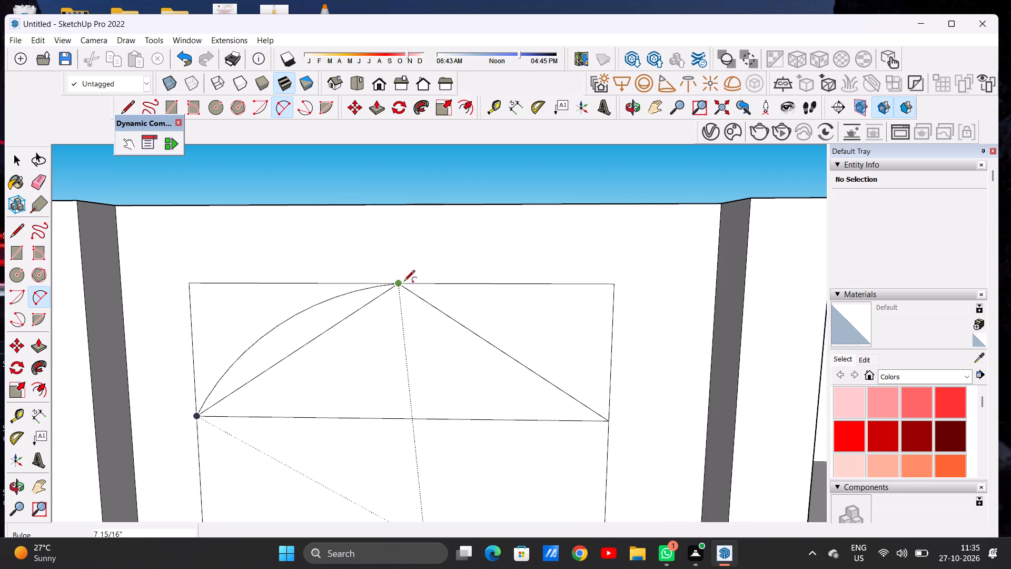
pyautogui.click(401, 282)
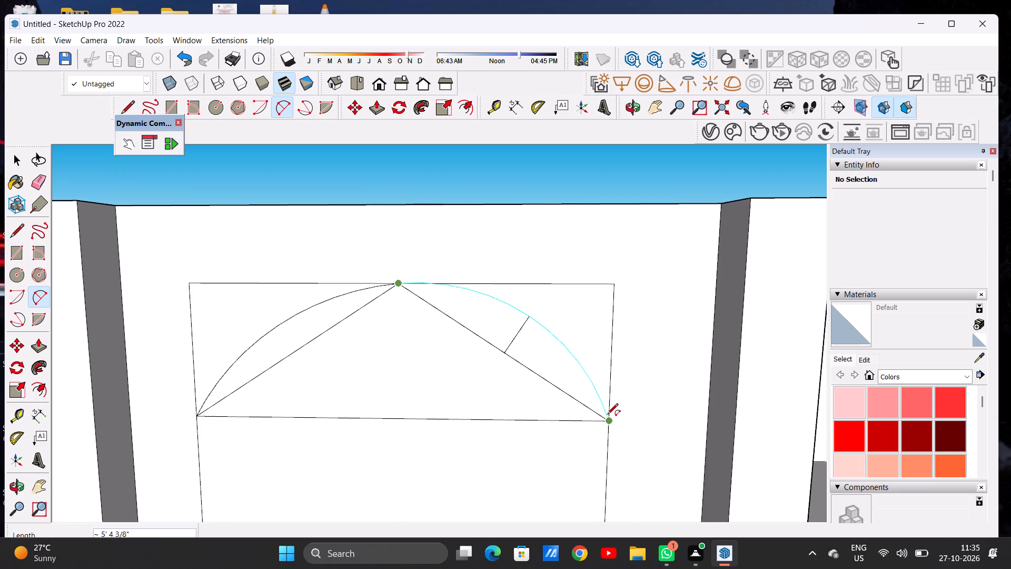
pyautogui.click(608, 416)
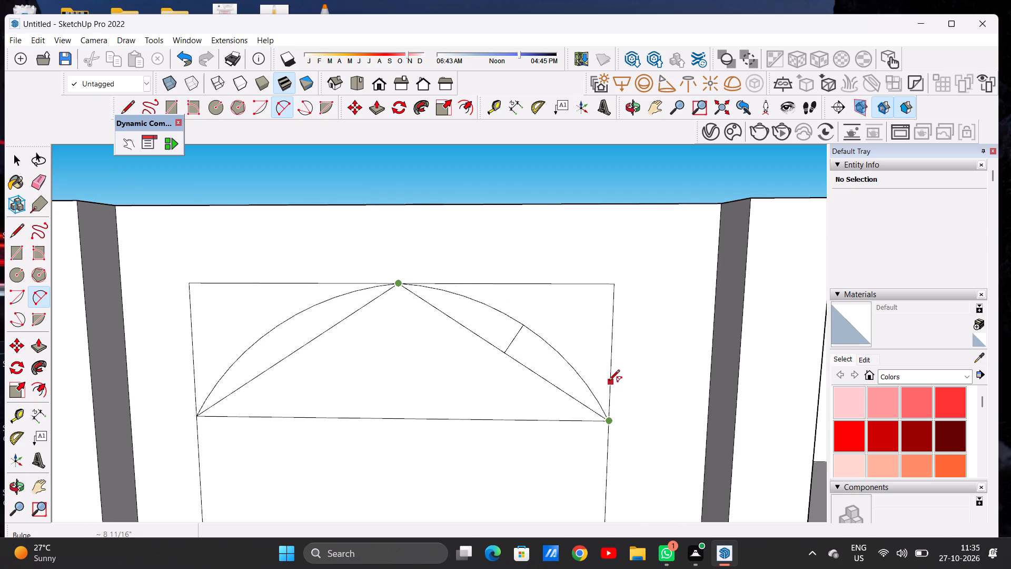
pyautogui.click(609, 381)
pyautogui.press('space')
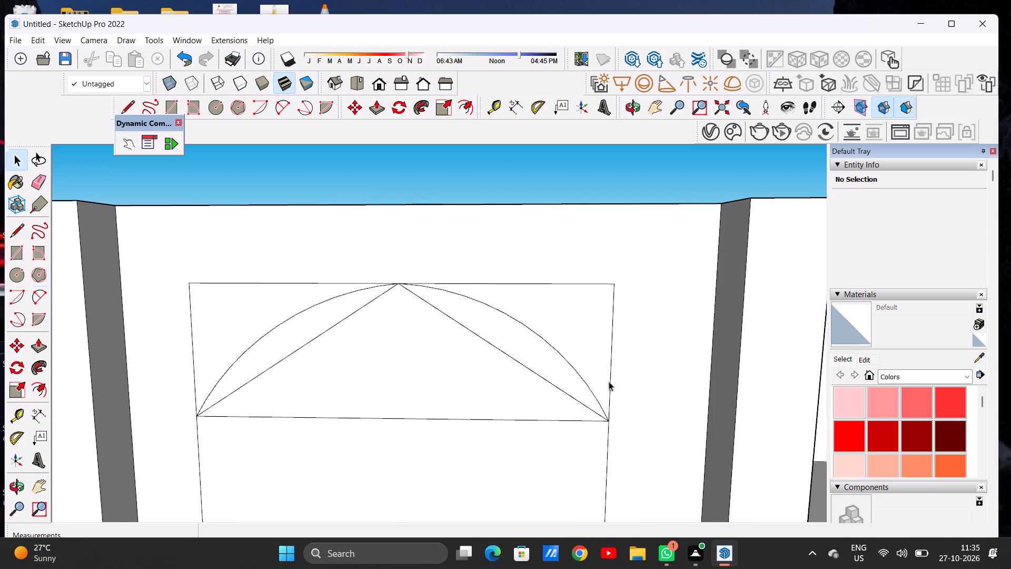
# Erase the sloping lines, the shared horizontal edge and the upper rectangle's outer edges, leaving a single pointed-arch window outline.
pyautogui.write('E')
pyautogui.scroll(2, 521, 381)
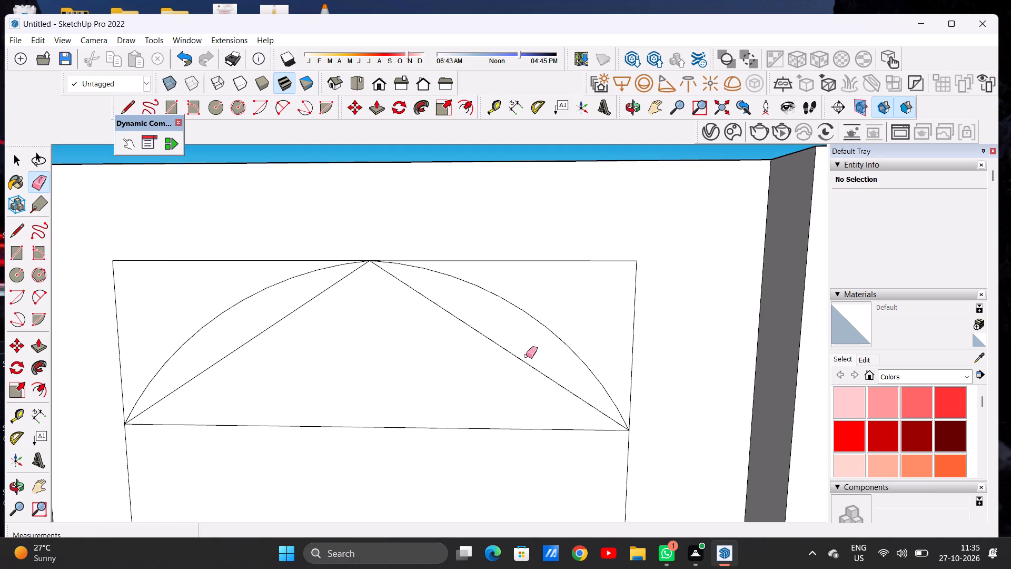
pyautogui.moveTo(526, 356); pyautogui.dragTo(519, 367)
pyautogui.moveTo(510, 394); pyautogui.dragTo(506, 437)
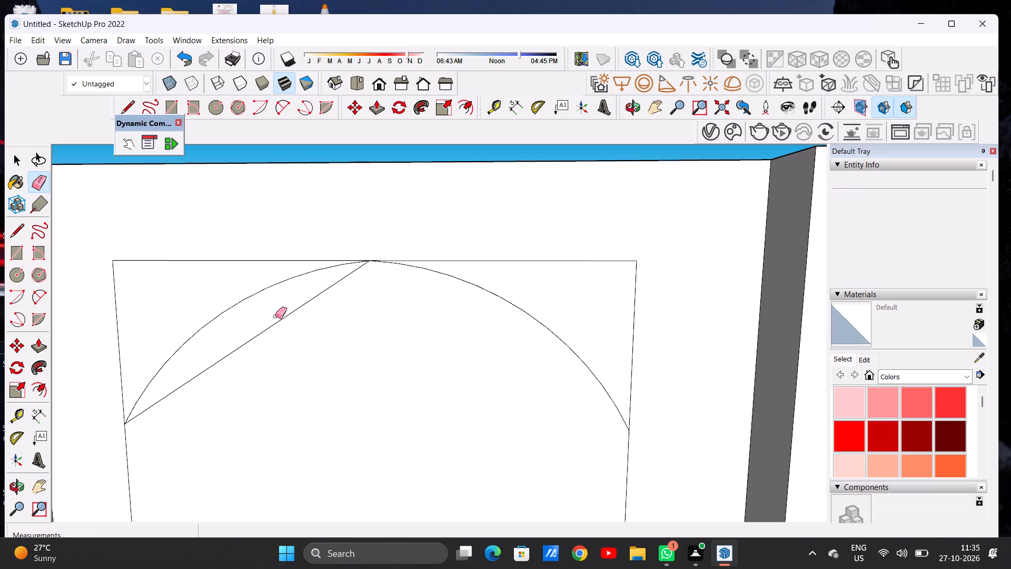
pyautogui.moveTo(276, 321); pyautogui.dragTo(279, 328)
pyautogui.click(633, 262)
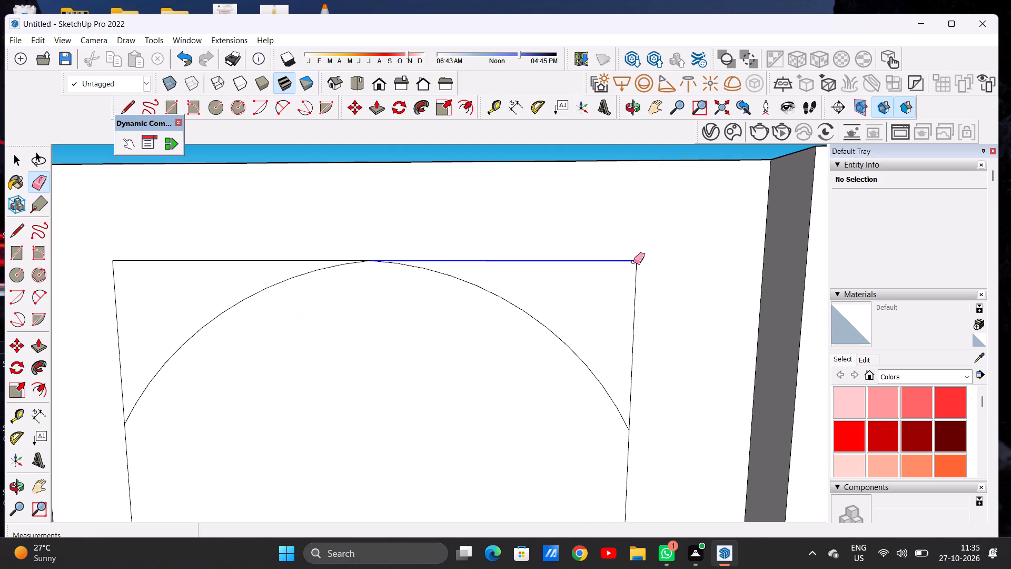
pyautogui.moveTo(637, 270); pyautogui.dragTo(639, 278)
pyautogui.moveTo(639, 278); pyautogui.dragTo(636, 283)
pyautogui.moveTo(189, 256); pyautogui.dragTo(168, 274)
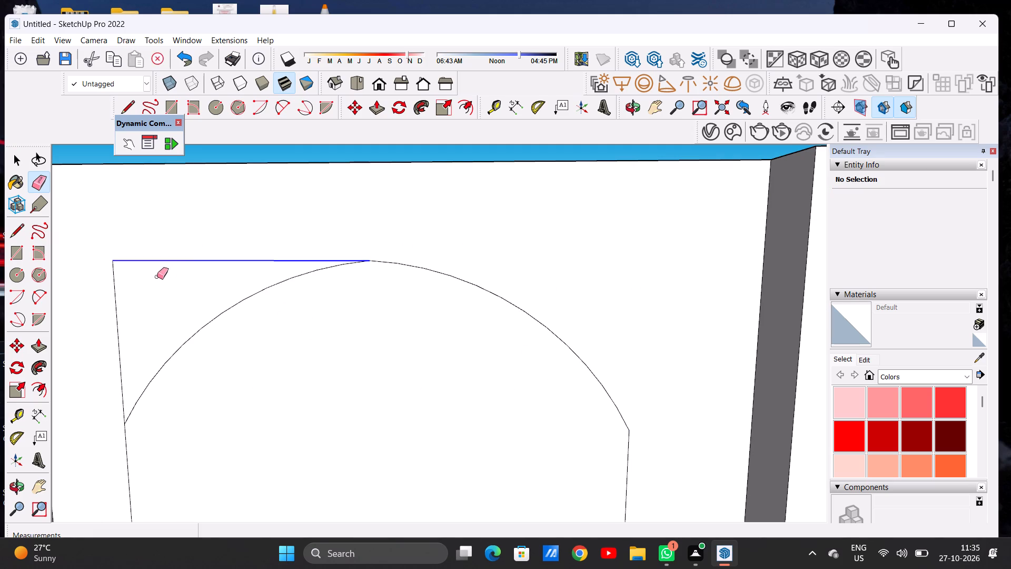
pyautogui.moveTo(140, 286); pyautogui.dragTo(100, 313)
pyautogui.press('space')
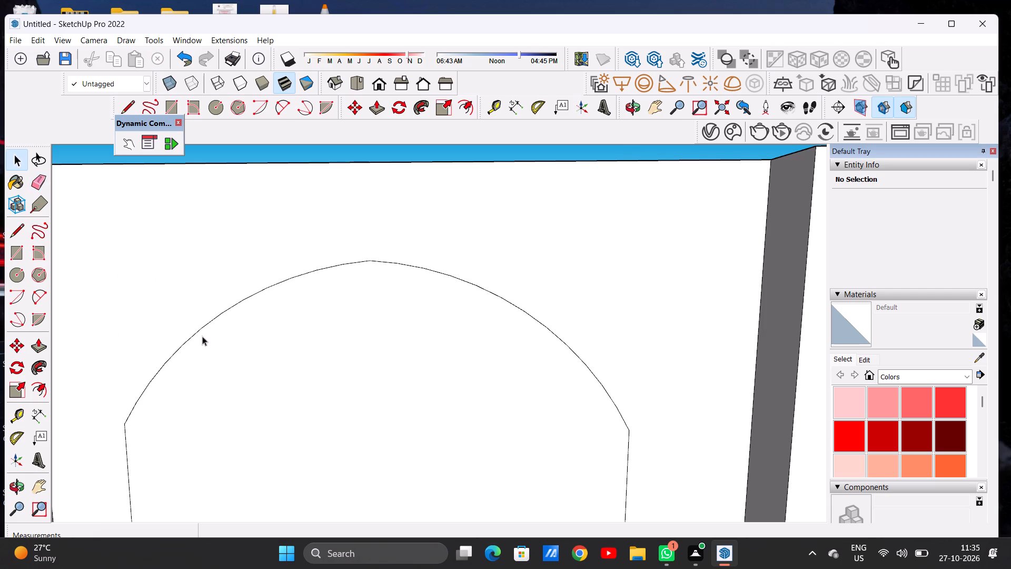
# Offset the arched window outline inward about 4 15/16", and offset the resulting inner face inward about 3 9/16".
pyautogui.scroll(-20, 336, 358)
pyautogui.scroll(6, 361, 355)
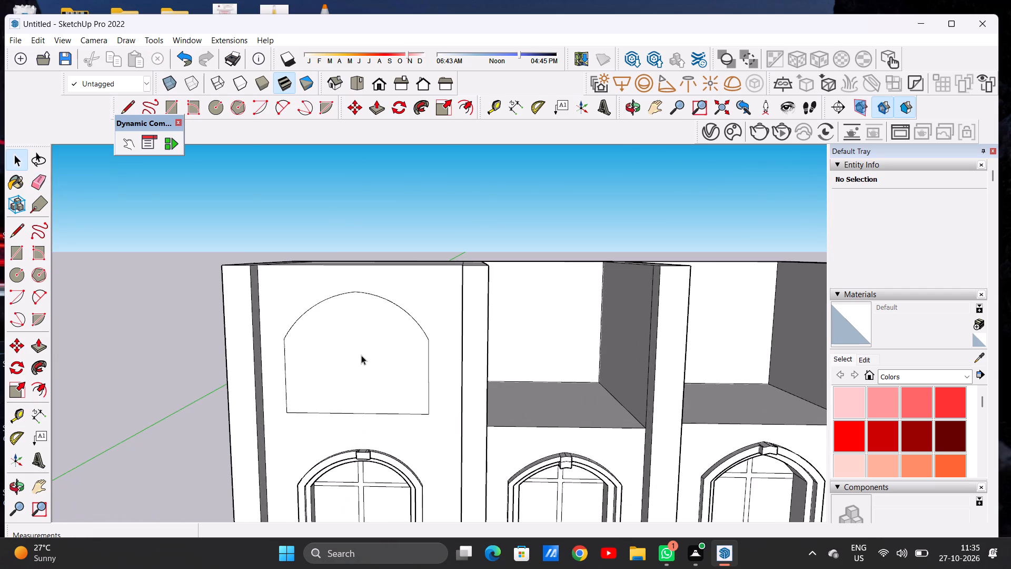
pyautogui.write('OF')
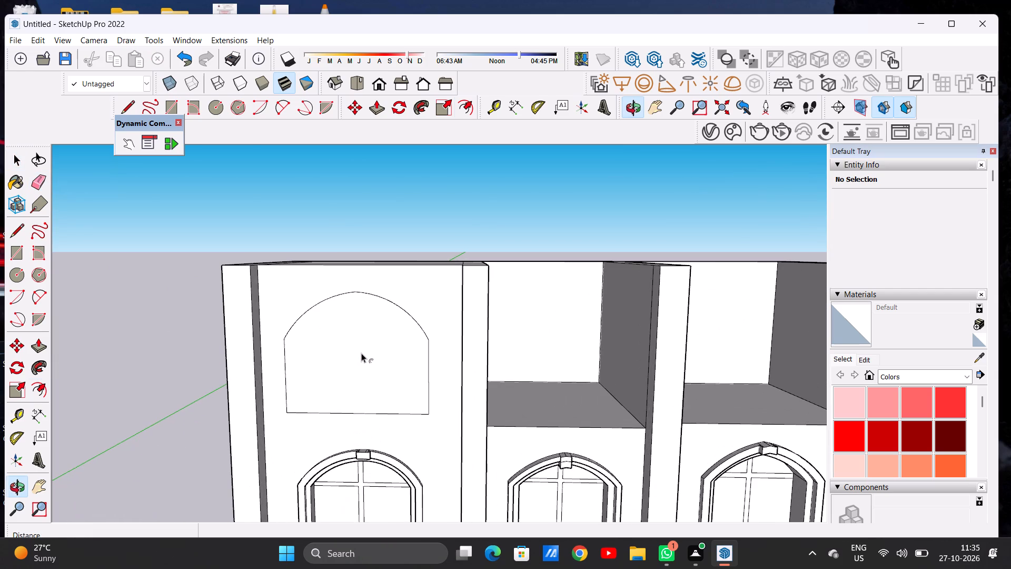
pyautogui.scroll(4, 350, 313)
pyautogui.click(349, 312)
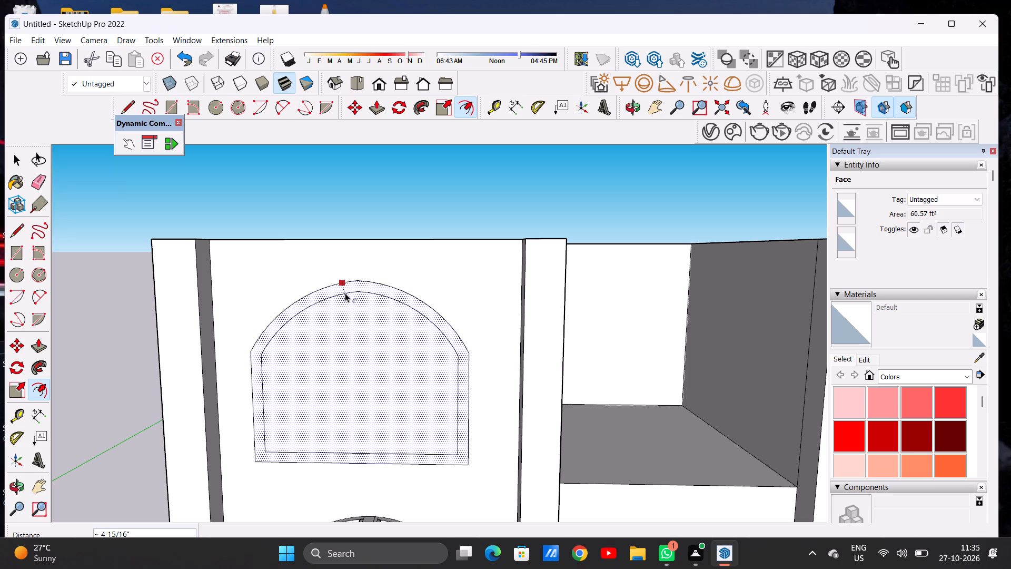
pyautogui.click(345, 293)
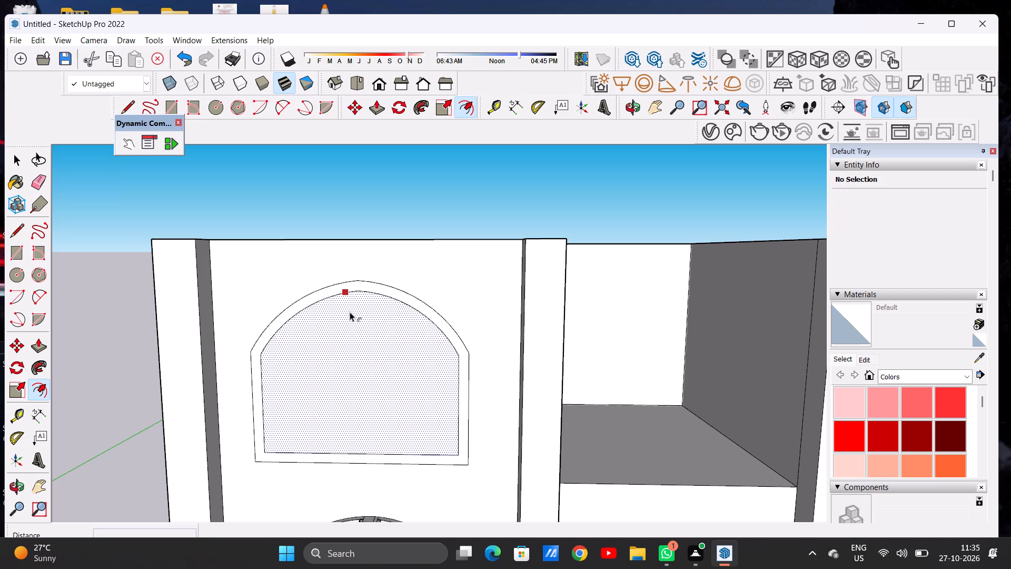
pyautogui.click(350, 312)
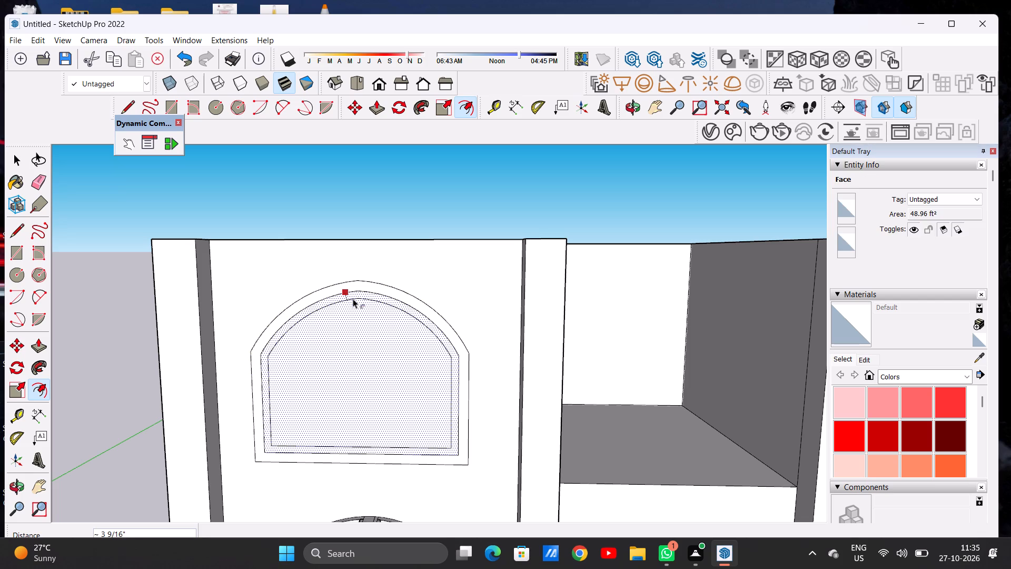
pyautogui.click(353, 299)
pyautogui.press('space')
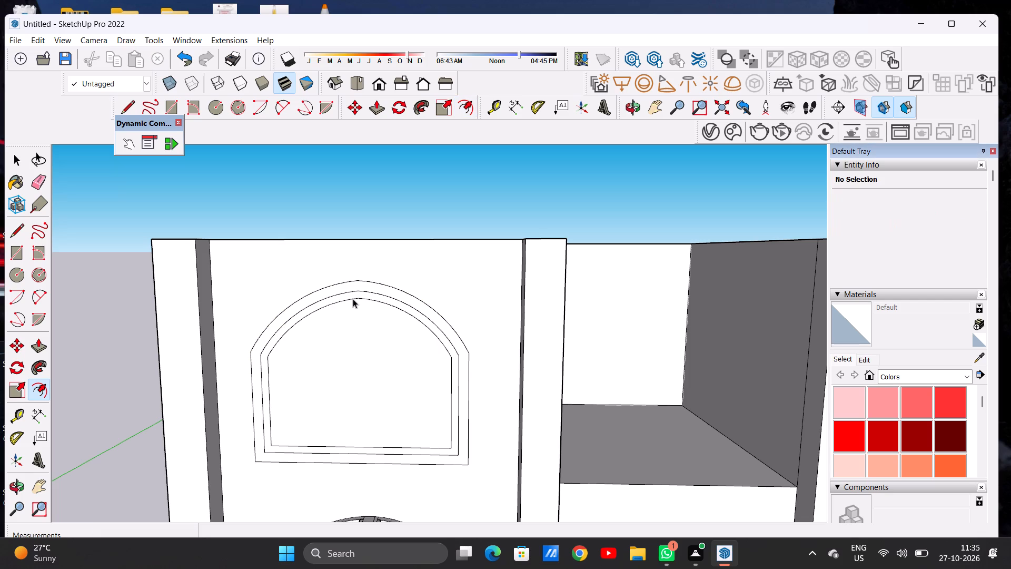
# Push/Pull the innermost arched face about 1' 1 9/16" into the left bay's upper wall.
pyautogui.scroll(-9, 345, 316)
pyautogui.moveTo(326, 334); pyautogui.dragTo(346, 336, button='middle')
pyautogui.scroll(6, 341, 318)
pyautogui.moveTo(342, 314); pyautogui.dragTo(332, 327, button='middle')
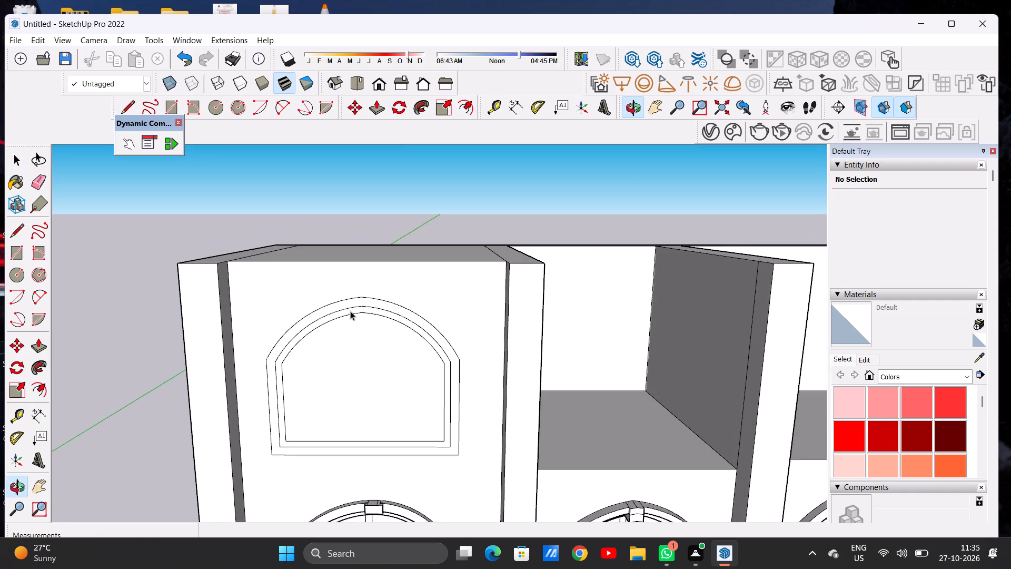
pyautogui.scroll(2, 350, 311)
pyautogui.scroll(-1, 356, 321)
pyautogui.press('p')
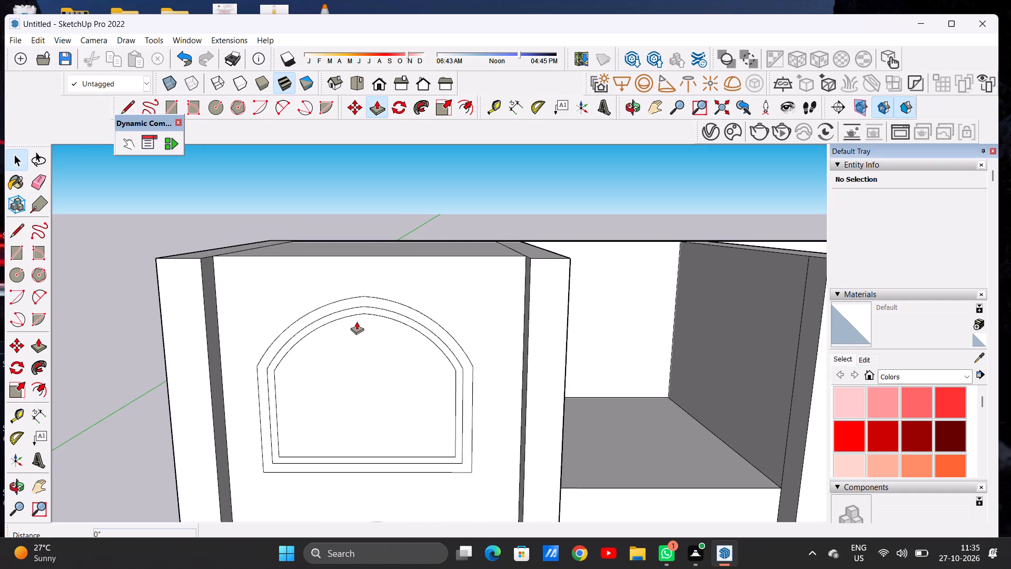
pyautogui.click(368, 384)
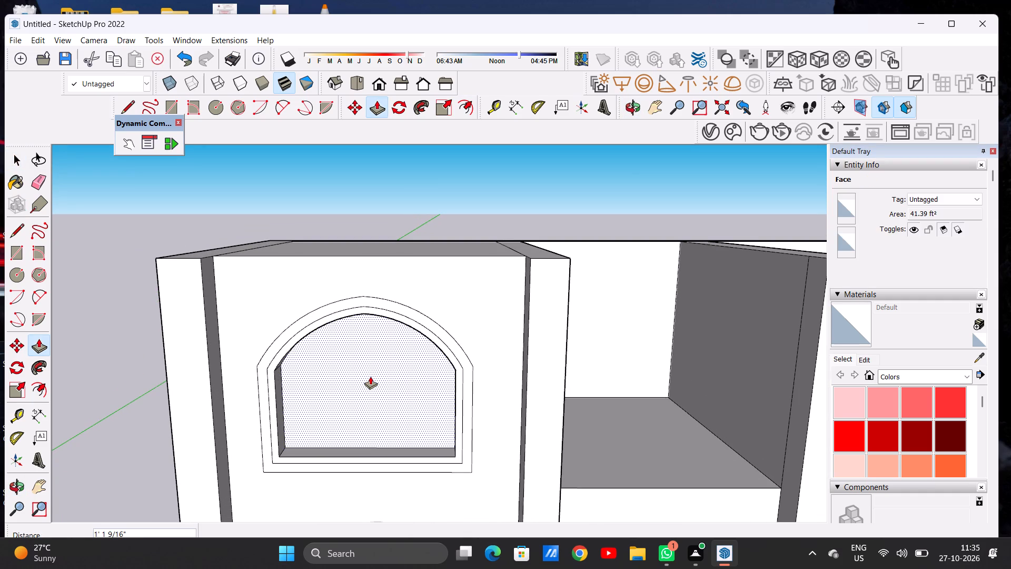
pyautogui.click(370, 376)
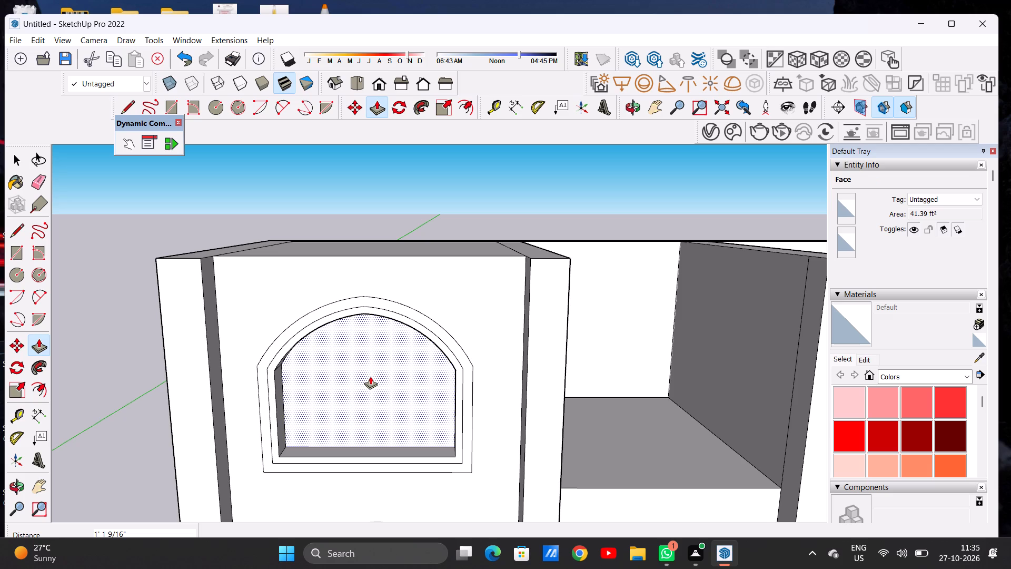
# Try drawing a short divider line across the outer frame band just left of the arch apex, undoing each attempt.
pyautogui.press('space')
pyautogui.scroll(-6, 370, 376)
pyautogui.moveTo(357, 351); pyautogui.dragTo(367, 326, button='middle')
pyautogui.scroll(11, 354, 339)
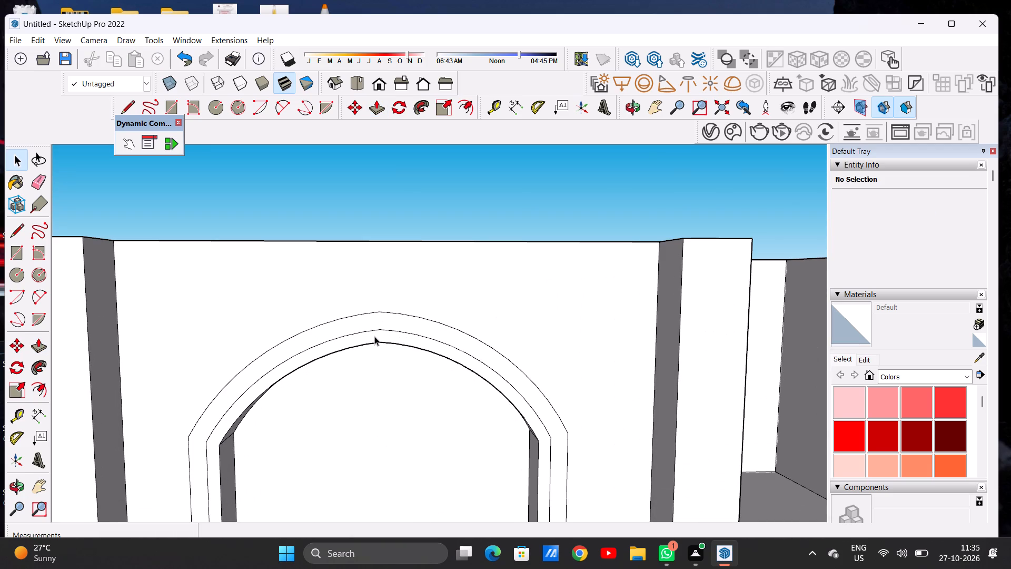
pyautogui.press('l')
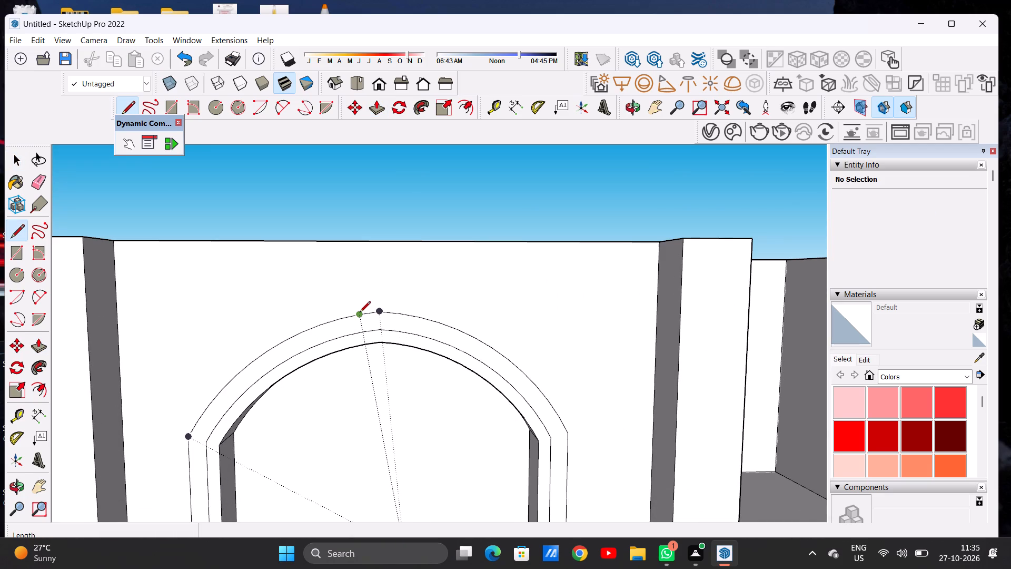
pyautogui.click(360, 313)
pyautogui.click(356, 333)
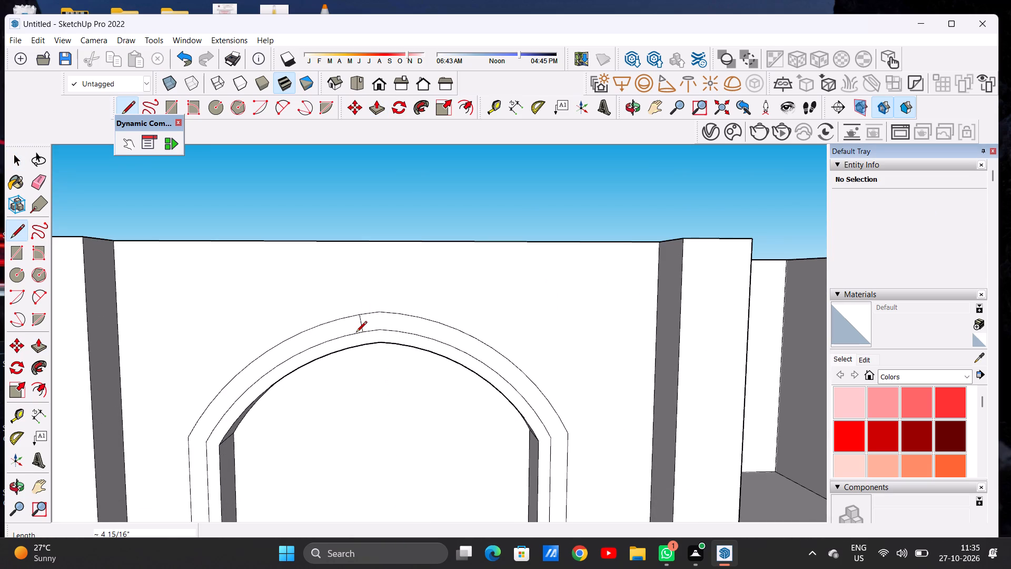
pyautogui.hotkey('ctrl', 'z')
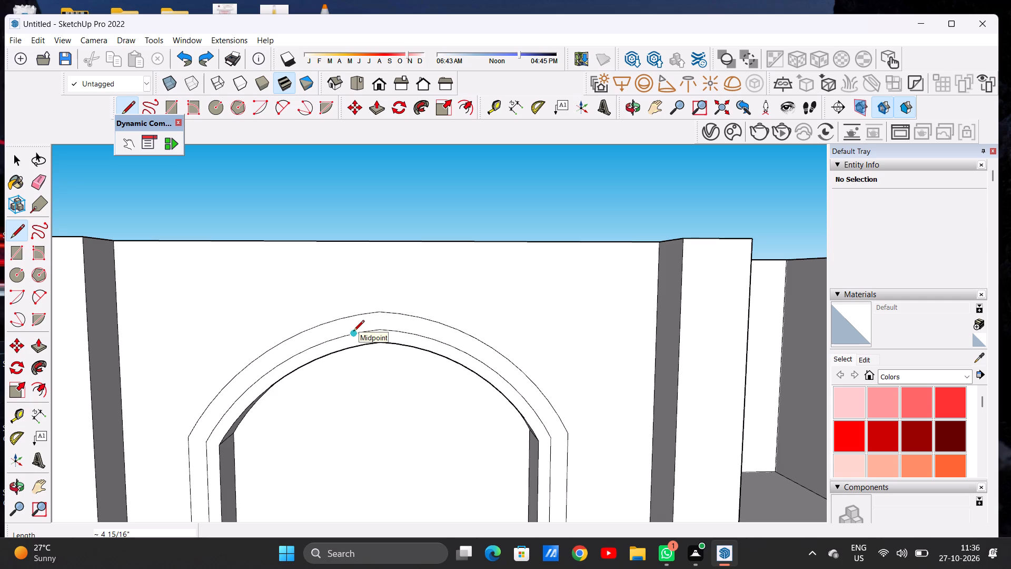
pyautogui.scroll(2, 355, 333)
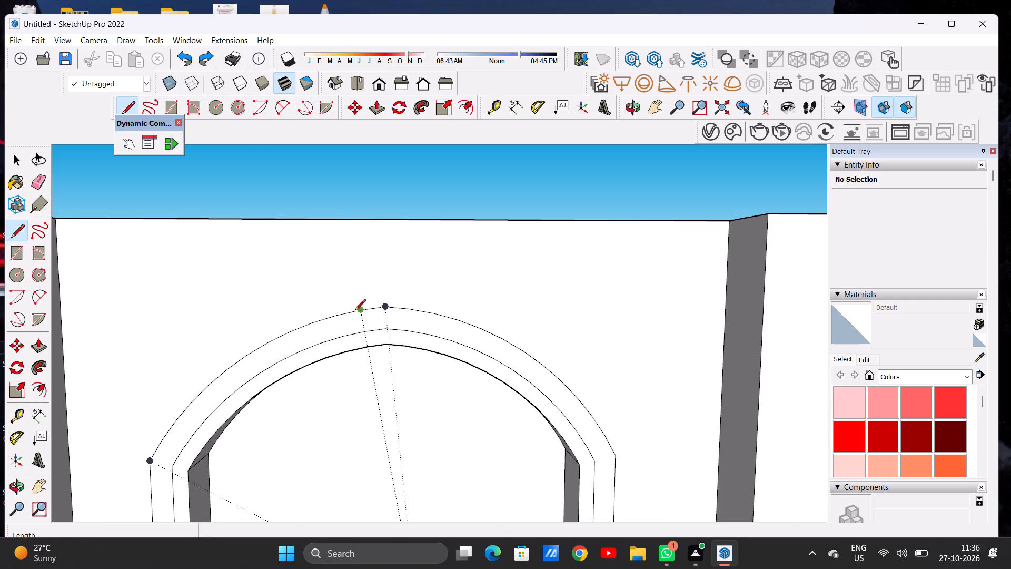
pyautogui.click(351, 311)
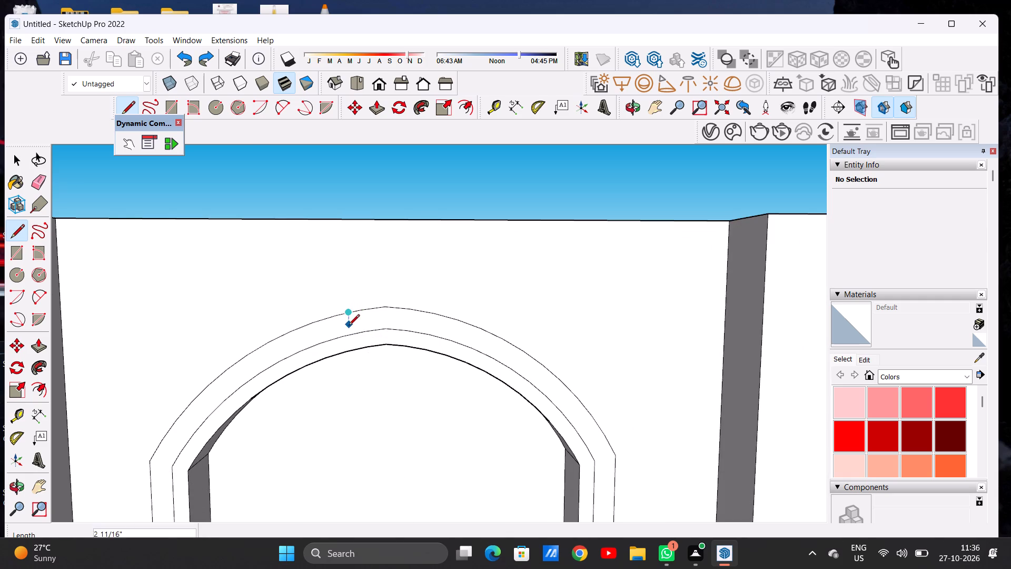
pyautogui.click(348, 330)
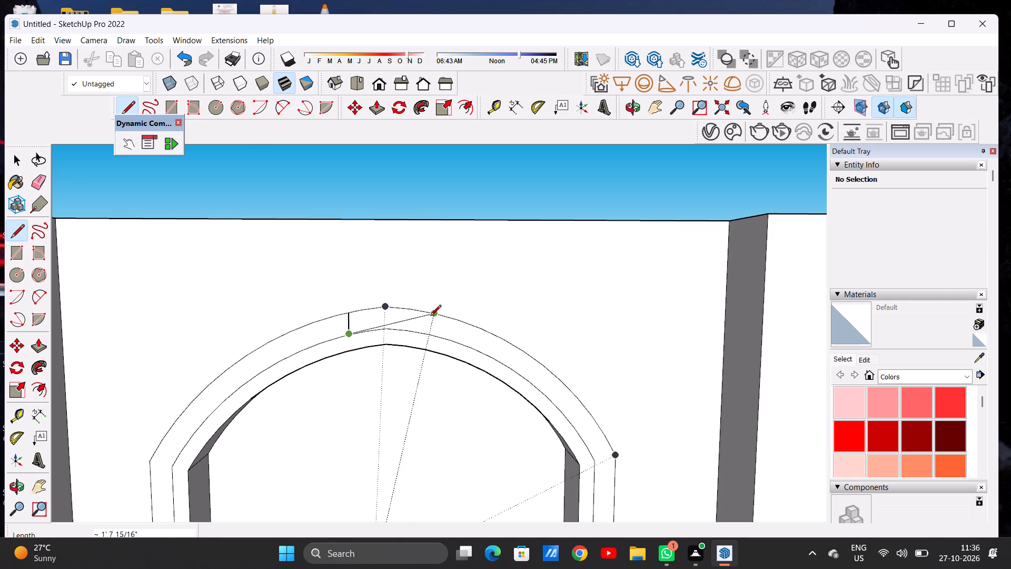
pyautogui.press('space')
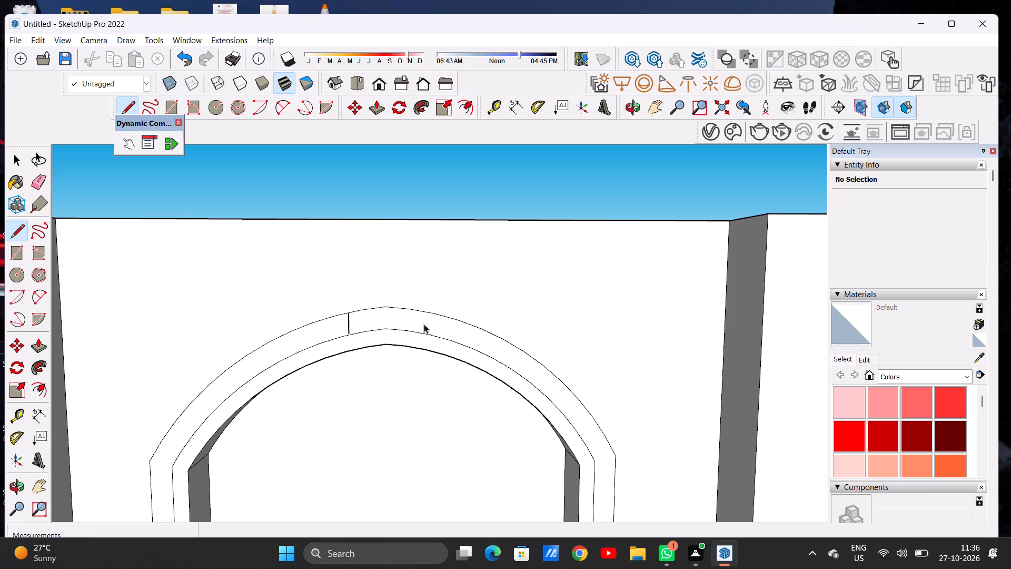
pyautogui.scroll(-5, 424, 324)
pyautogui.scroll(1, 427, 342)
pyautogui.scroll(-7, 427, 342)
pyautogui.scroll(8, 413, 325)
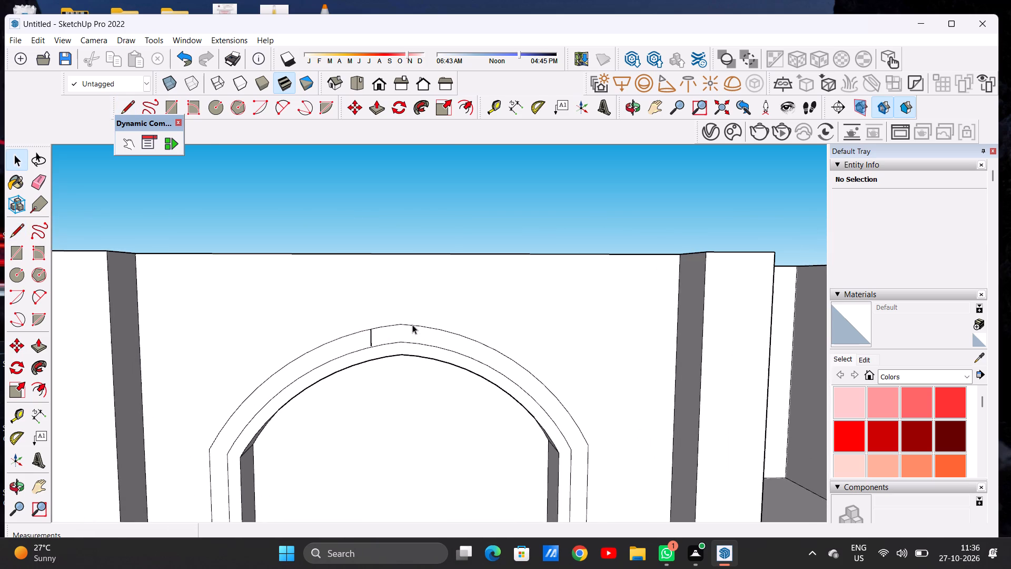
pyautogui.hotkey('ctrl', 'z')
# Draw two vertical lines, about 5" and 5 1/16" long, across the outer frame band on either side of the apex to outline a keystone.
pyautogui.press('l')
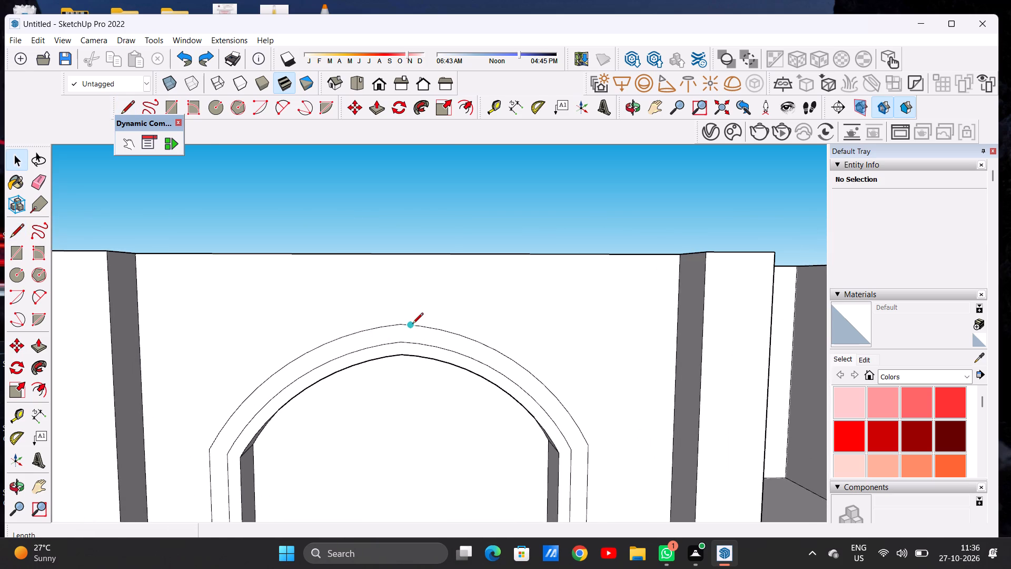
pyautogui.scroll(3, 410, 329)
pyautogui.scroll(-1, 410, 332)
pyautogui.scroll(2, 411, 332)
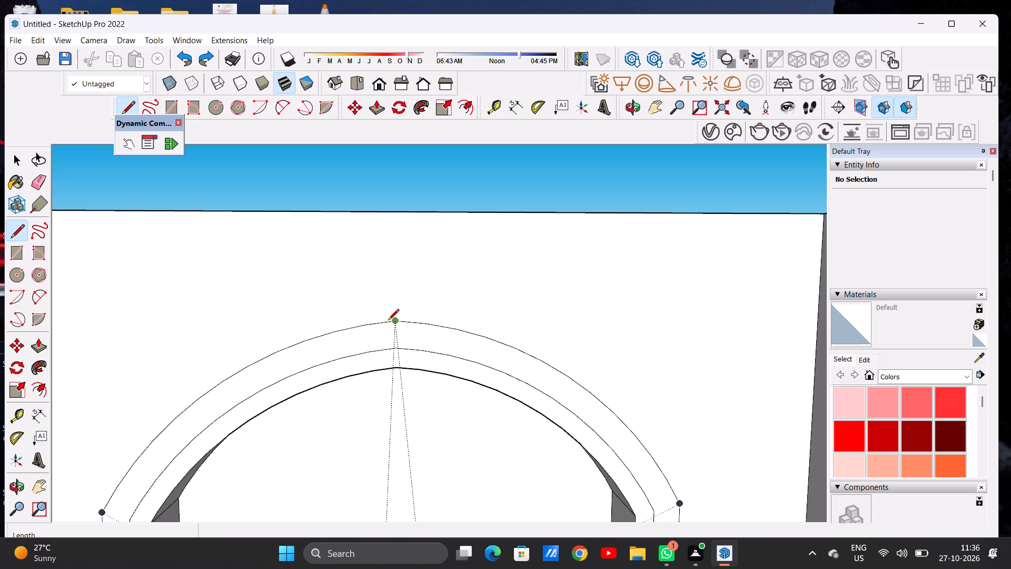
pyautogui.click(385, 323)
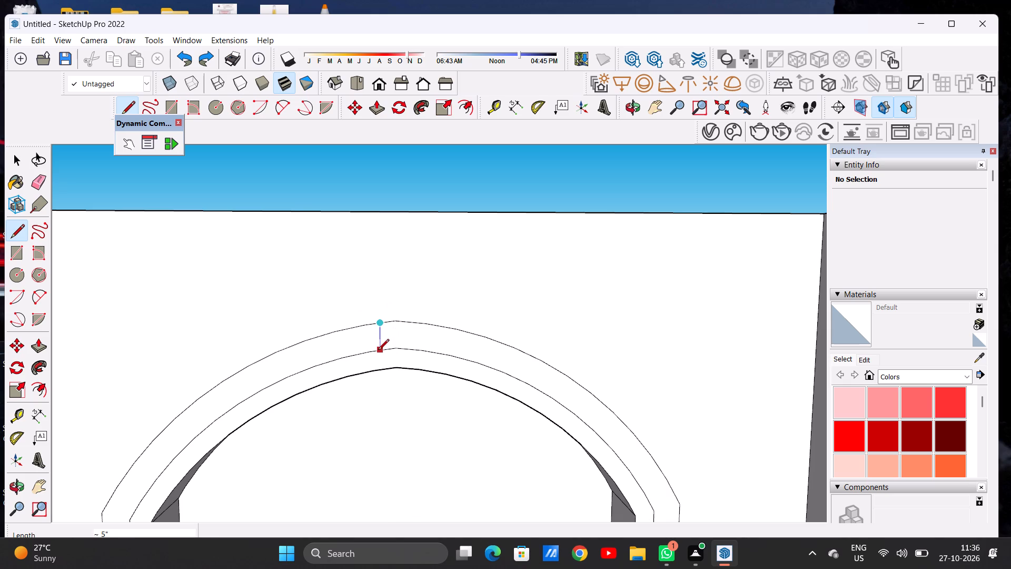
pyautogui.click(378, 351)
pyautogui.click(424, 326)
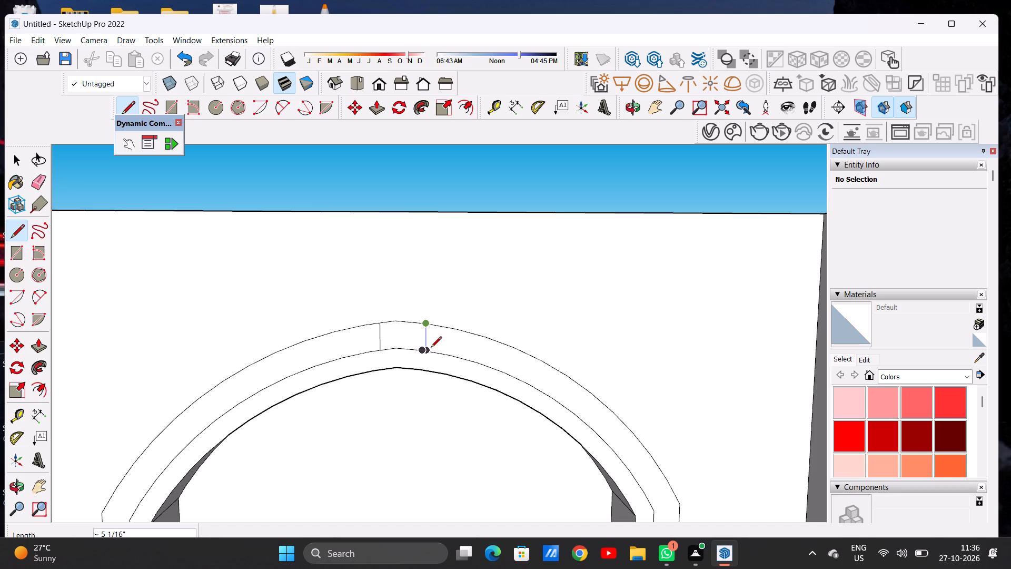
pyautogui.click(431, 348)
pyautogui.press('space')
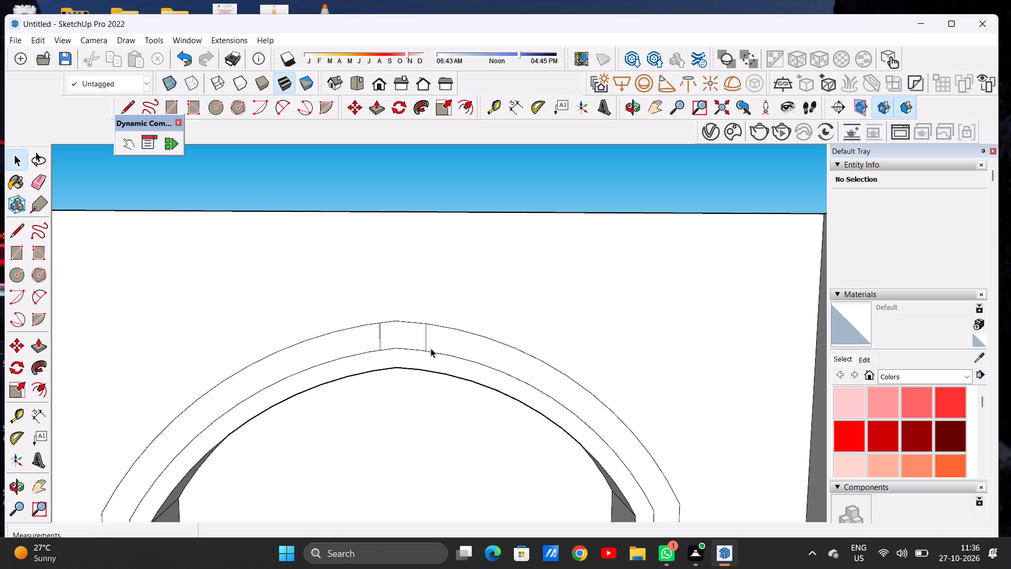
# Push/Pull the outer frame band, excluding the keystone, outward about 5 3/4" from the left bay's upper wall.
pyautogui.scroll(-13, 399, 346)
pyautogui.scroll(1, 385, 318)
pyautogui.scroll(-4, 377, 313)
pyautogui.scroll(5, 425, 332)
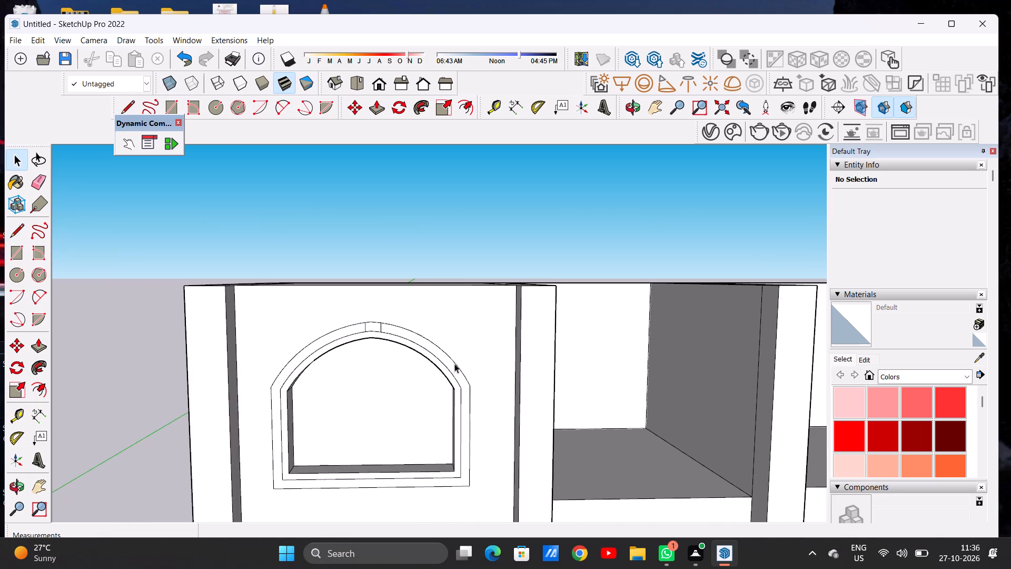
pyautogui.moveTo(439, 366); pyautogui.dragTo(329, 405, button='middle')
pyautogui.scroll(3, 468, 383)
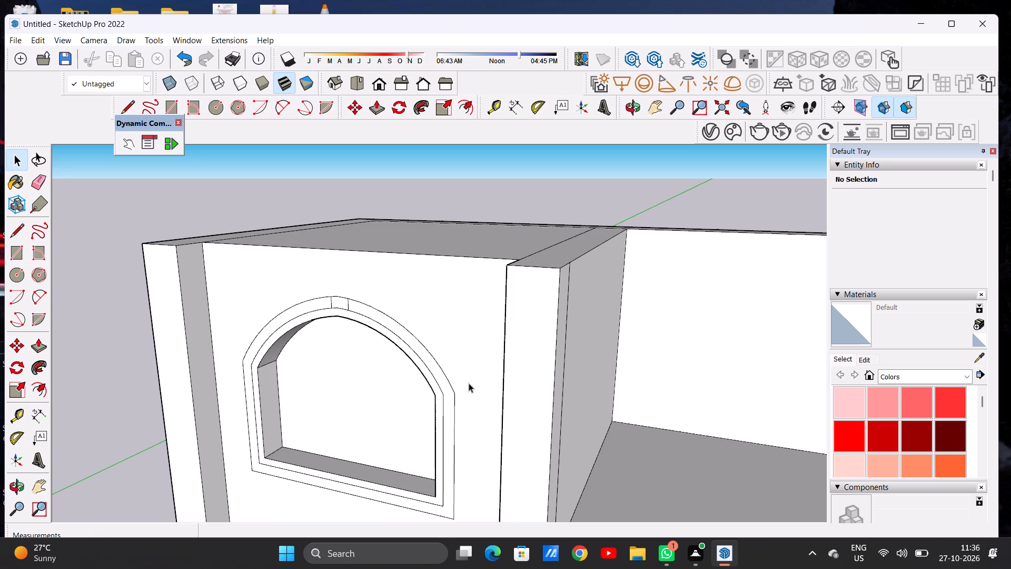
pyautogui.press('p')
pyautogui.scroll(10, 444, 363)
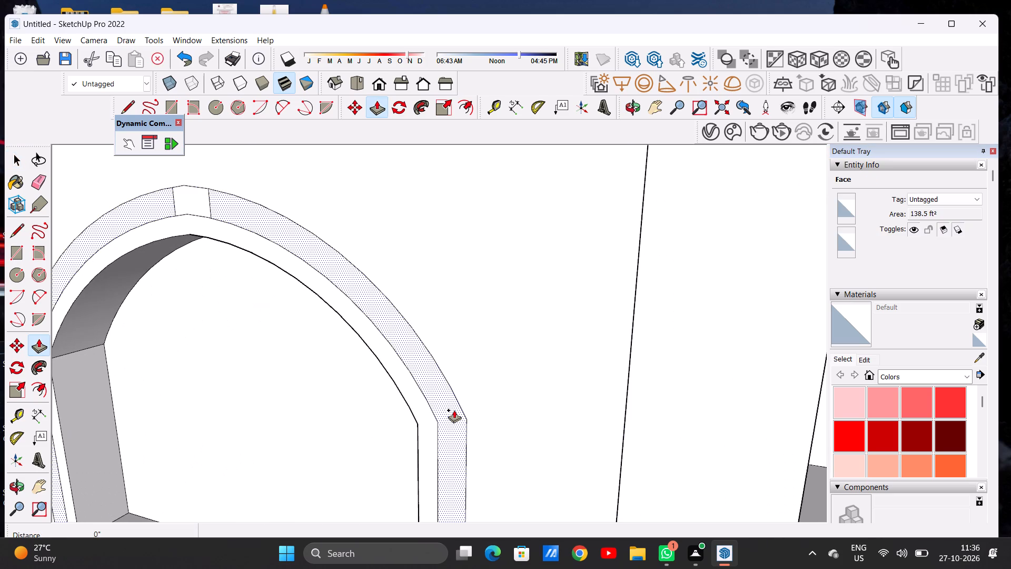
pyautogui.click(454, 410)
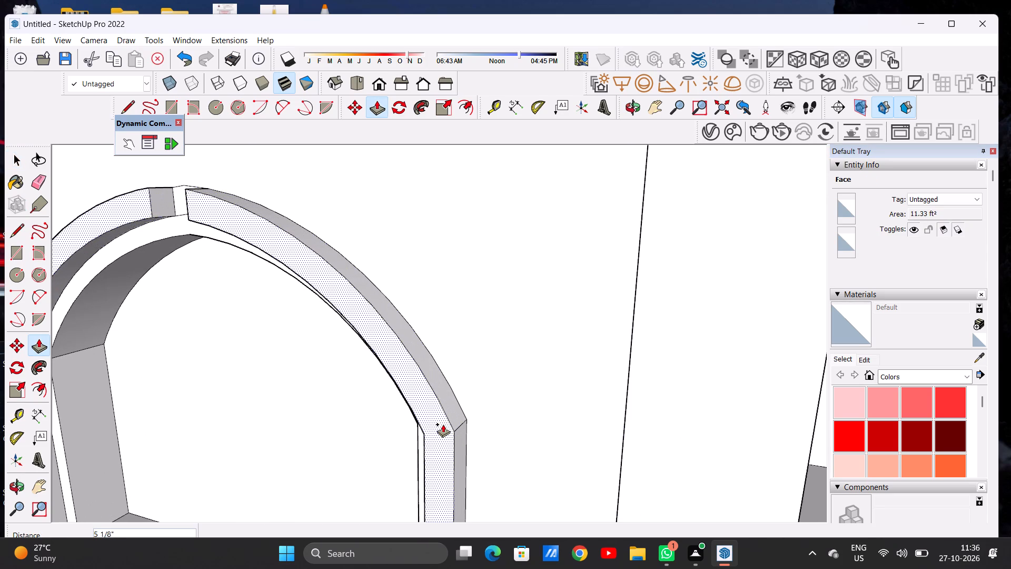
pyautogui.click(441, 426)
pyautogui.scroll(-12, 470, 370)
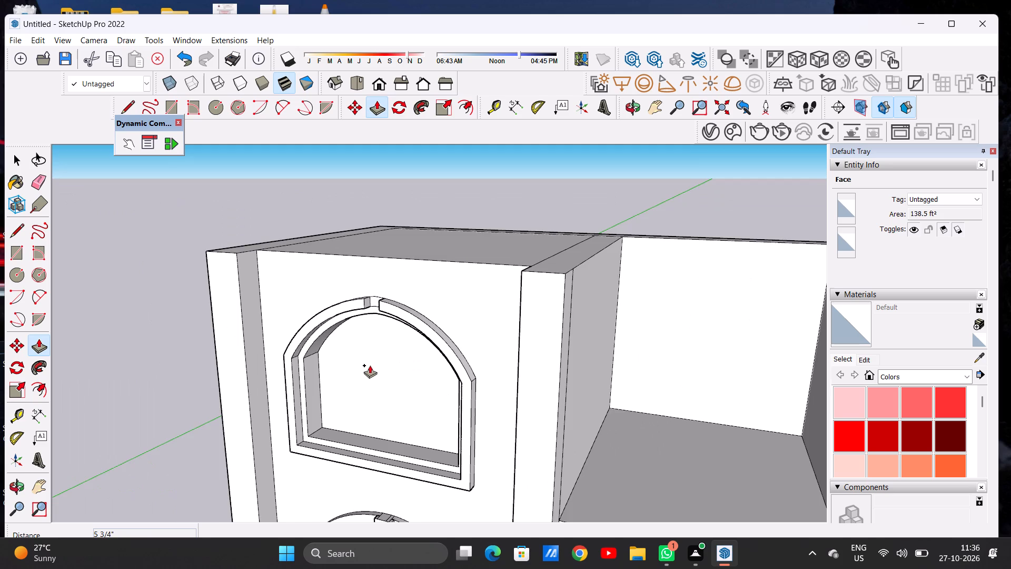
# Push/Pull the keystone face at the arch apex outward about 9 7/16", projecting beyond the outer frame.
pyautogui.moveTo(370, 365); pyautogui.dragTo(366, 412, button='middle')
pyautogui.scroll(9, 365, 315)
pyautogui.scroll(-1, 371, 291)
pyautogui.scroll(2, 371, 291)
pyautogui.scroll(-1, 375, 301)
pyautogui.scroll(4, 375, 301)
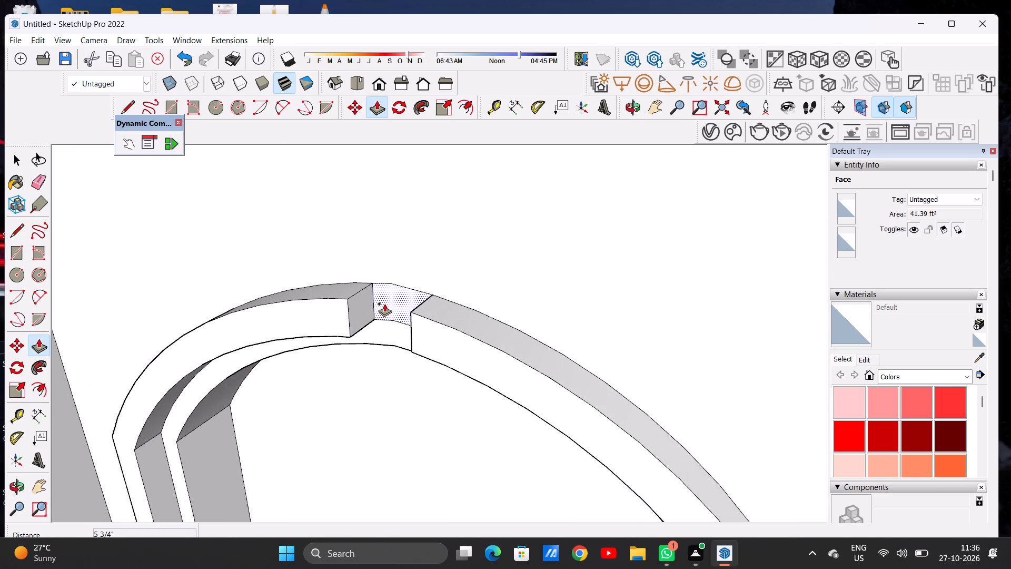
pyautogui.click(385, 303)
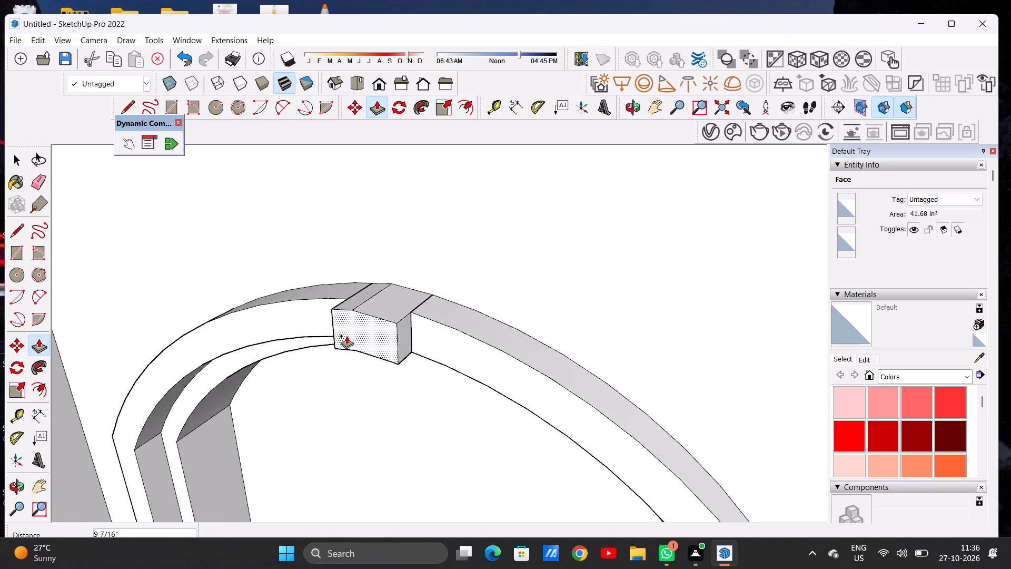
pyautogui.click(346, 336)
pyautogui.scroll(-6, 379, 312)
pyautogui.moveTo(433, 318); pyautogui.dragTo(499, 288, button='middle')
pyautogui.scroll(-7, 465, 291)
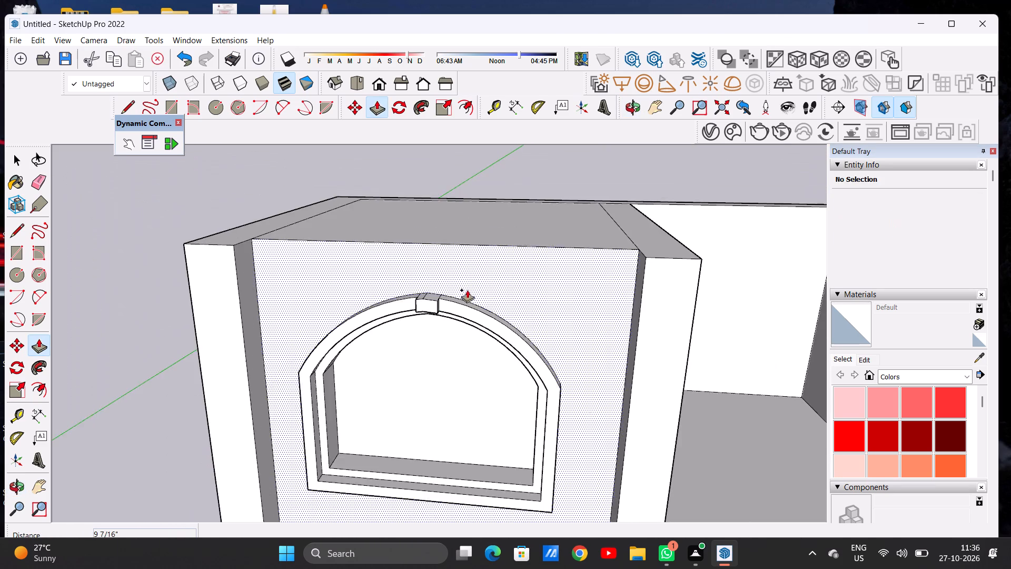
pyautogui.moveTo(414, 337); pyautogui.dragTo(459, 301, button='middle')
pyautogui.press('space')
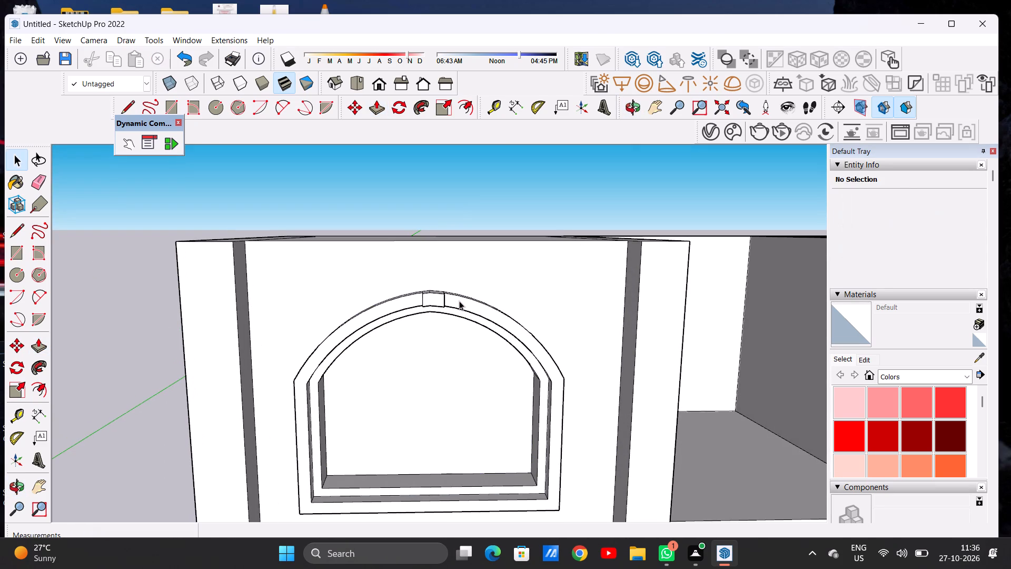
# Draw two vertical lines down the recessed pane on either side of the apex, the left one about 6' 2 3/16", outlining a central mullion.
pyautogui.scroll(-6, 405, 310)
pyautogui.scroll(7, 415, 360)
pyautogui.scroll(-5, 409, 291)
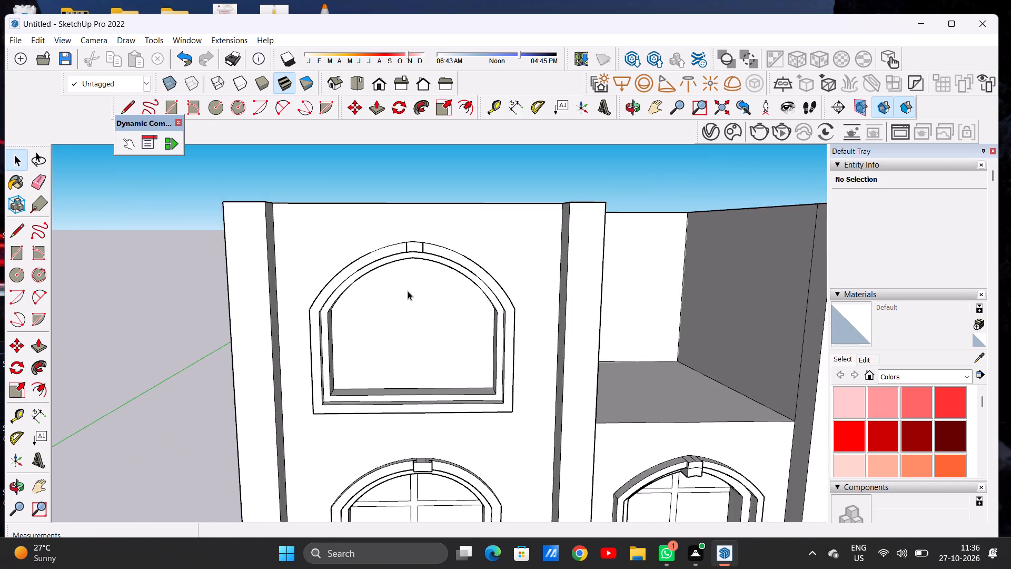
pyautogui.moveTo(409, 334); pyautogui.dragTo(411, 302, button='middle')
pyautogui.scroll(5, 426, 307)
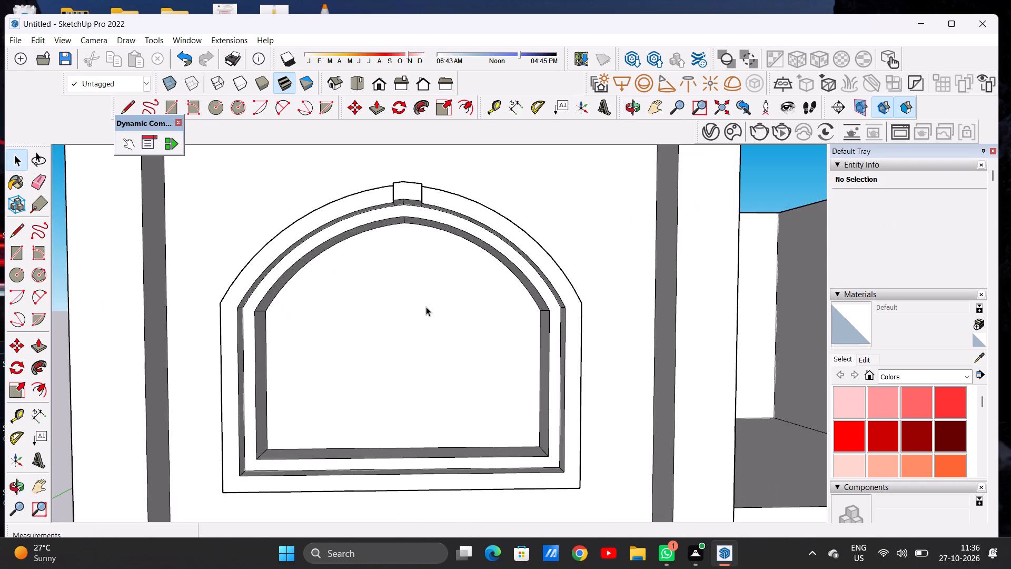
pyautogui.press('l')
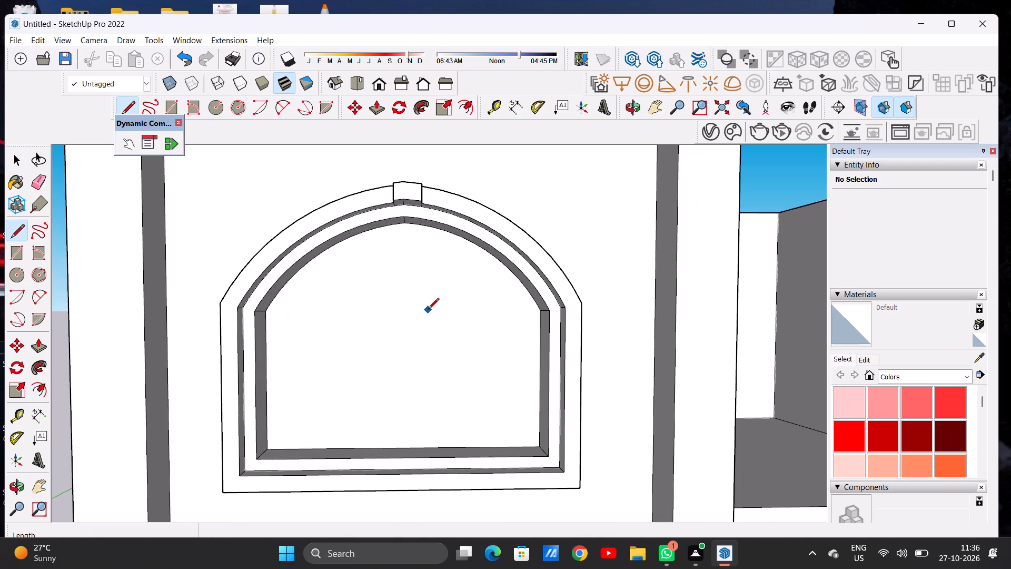
pyautogui.scroll(5, 399, 269)
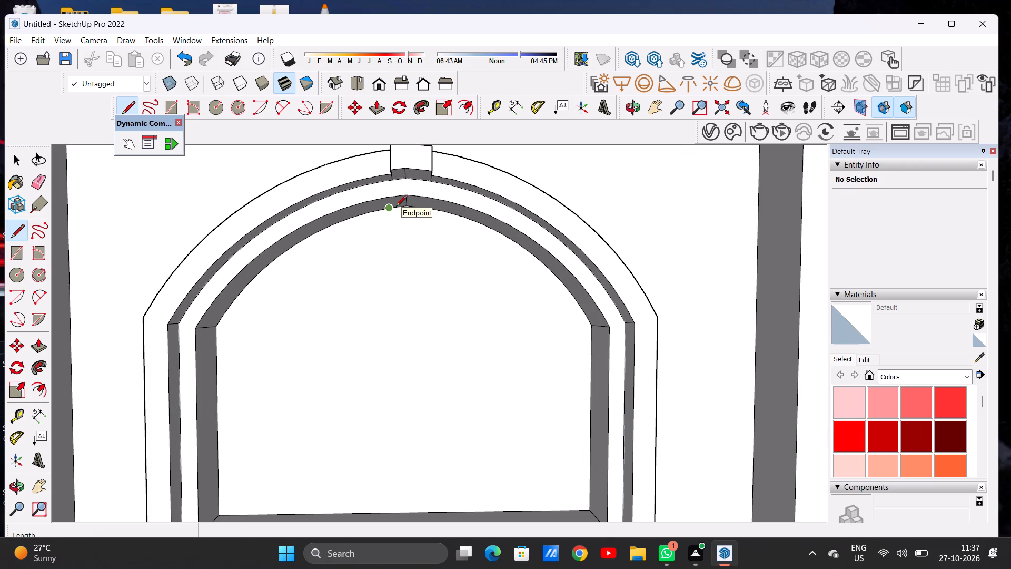
pyautogui.click(396, 207)
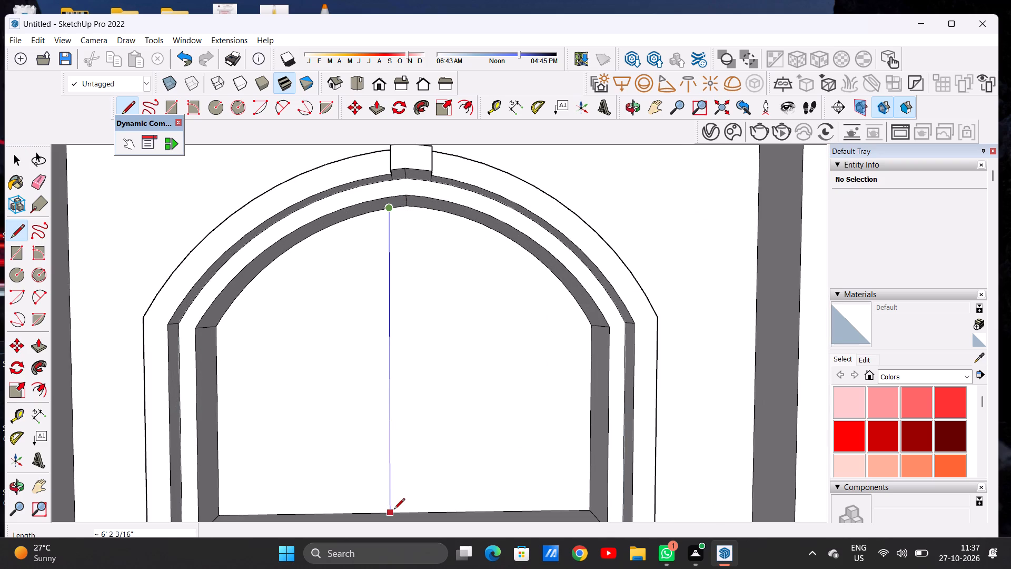
pyautogui.click(394, 510)
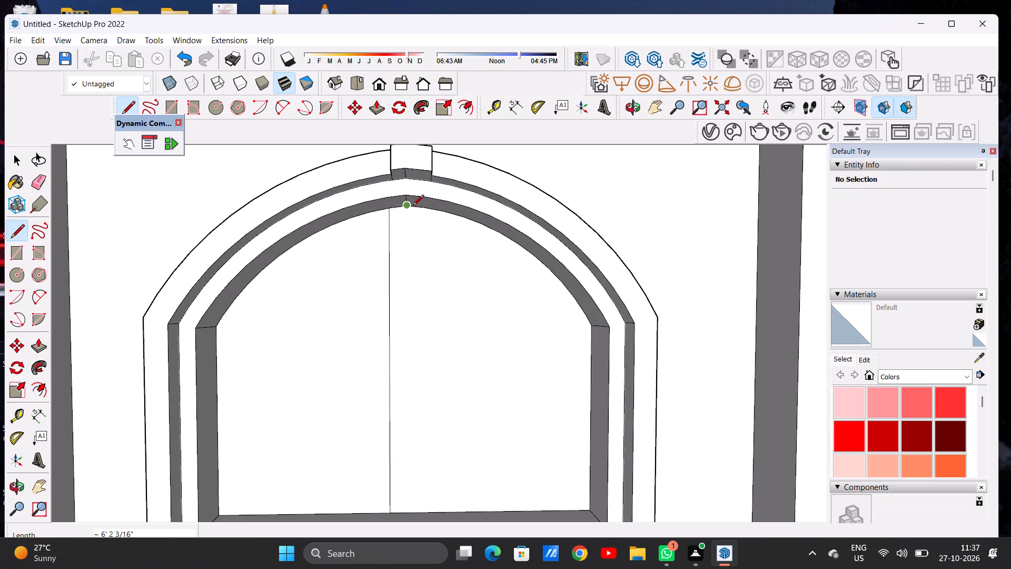
pyautogui.scroll(5, 412, 208)
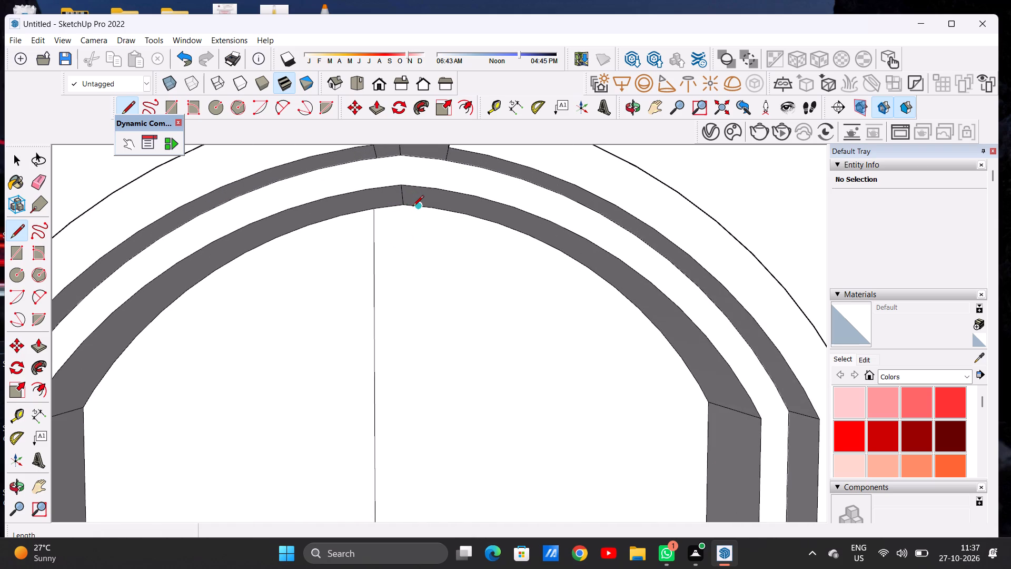
pyautogui.click(413, 207)
pyautogui.scroll(-14, 424, 233)
pyautogui.scroll(6, 431, 313)
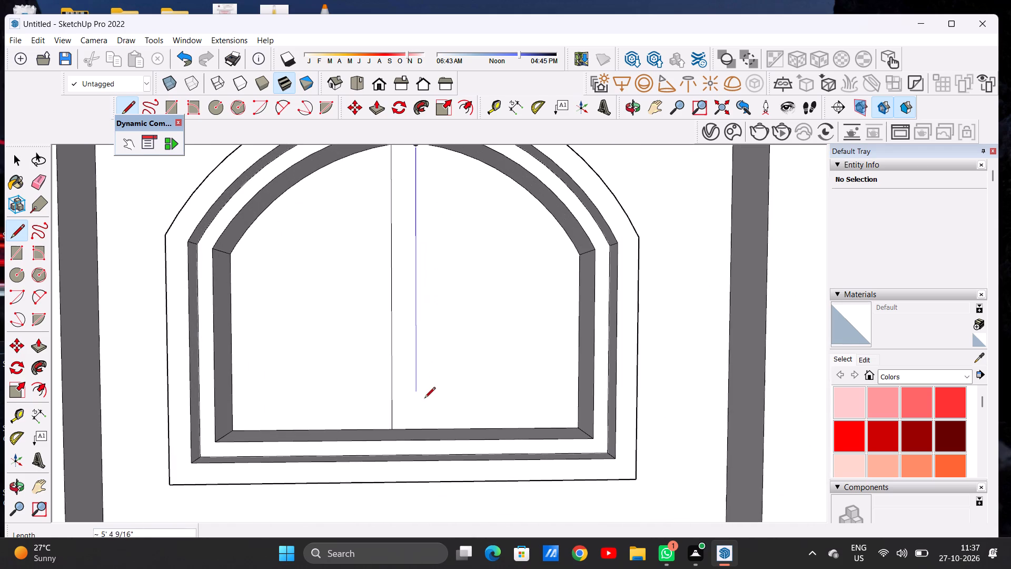
pyautogui.click(419, 427)
pyautogui.press('space')
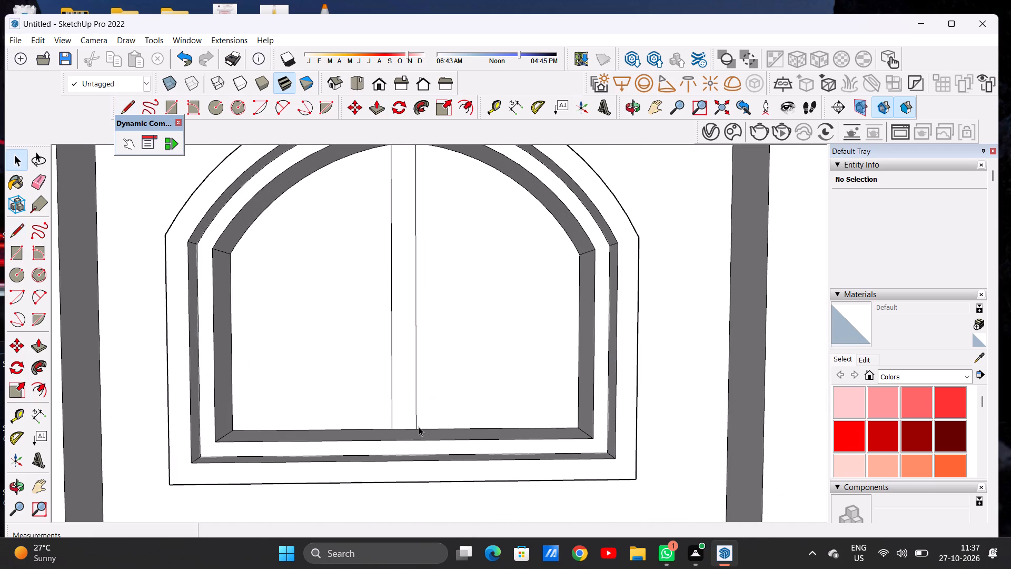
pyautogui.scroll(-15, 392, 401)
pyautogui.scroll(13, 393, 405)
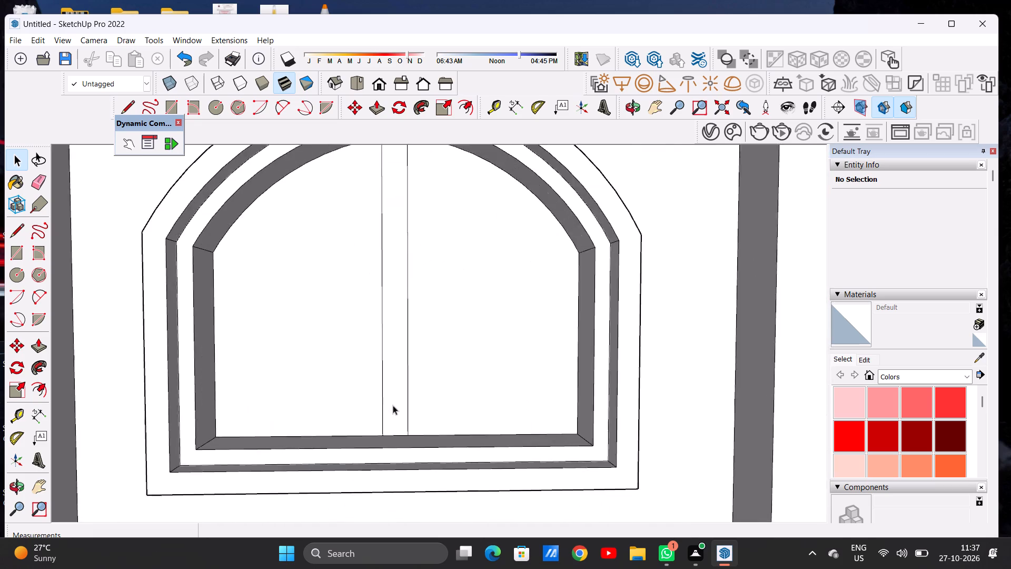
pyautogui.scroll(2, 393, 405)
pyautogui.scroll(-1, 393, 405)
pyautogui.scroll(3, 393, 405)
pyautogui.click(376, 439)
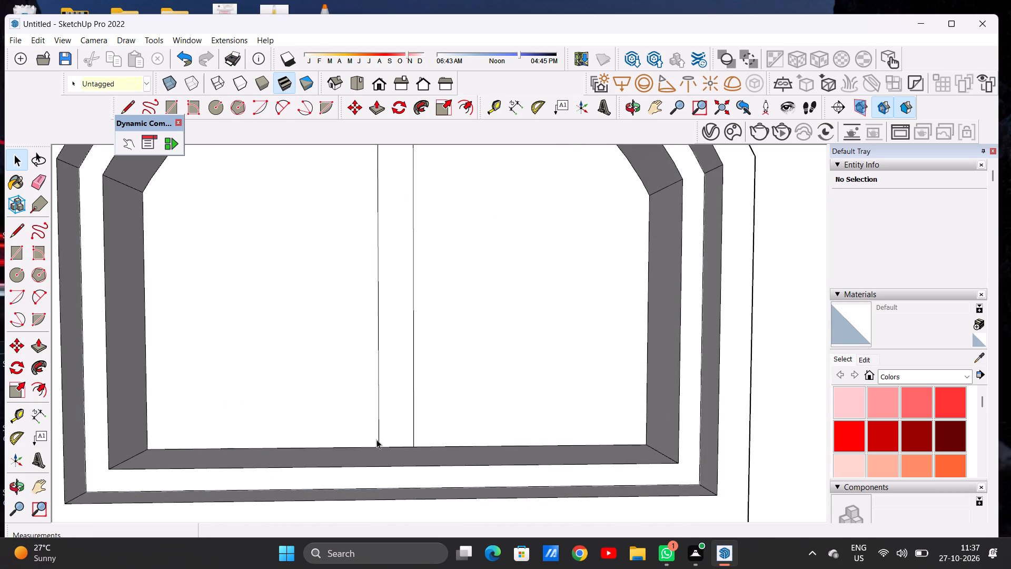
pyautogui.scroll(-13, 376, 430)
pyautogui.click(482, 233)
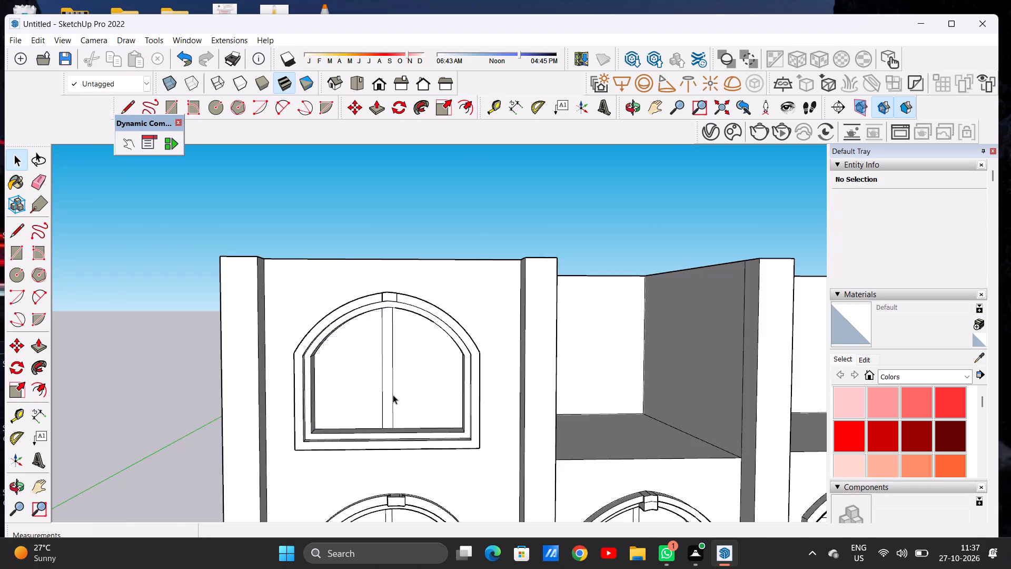
# Move the left mullion line inward toward the right one to narrow the central mullion of the upper left window.
pyautogui.scroll(10, 393, 395)
pyautogui.scroll(-1, 379, 431)
pyautogui.scroll(3, 379, 432)
pyautogui.click(365, 473)
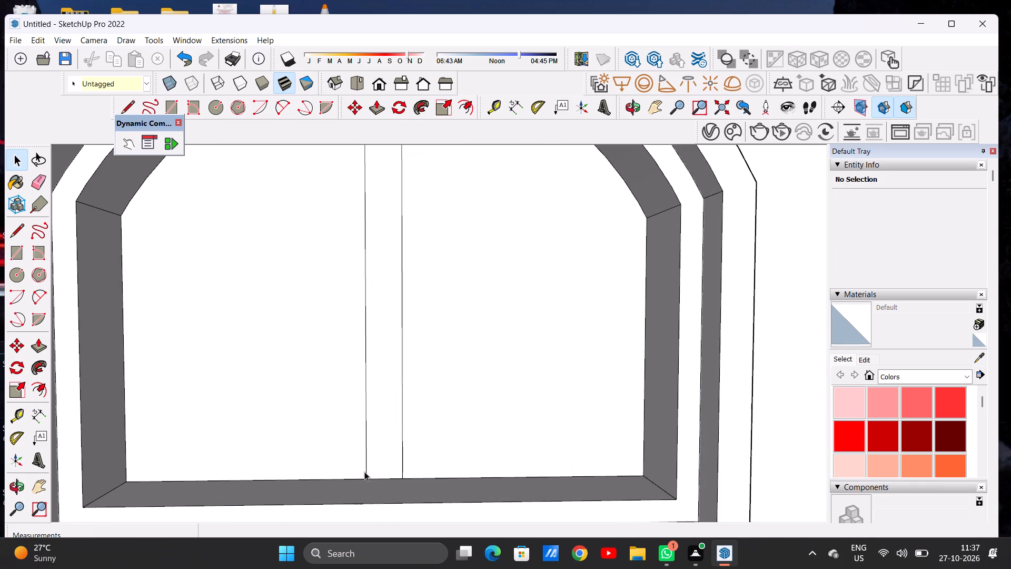
pyautogui.press('m')
pyautogui.click(366, 480)
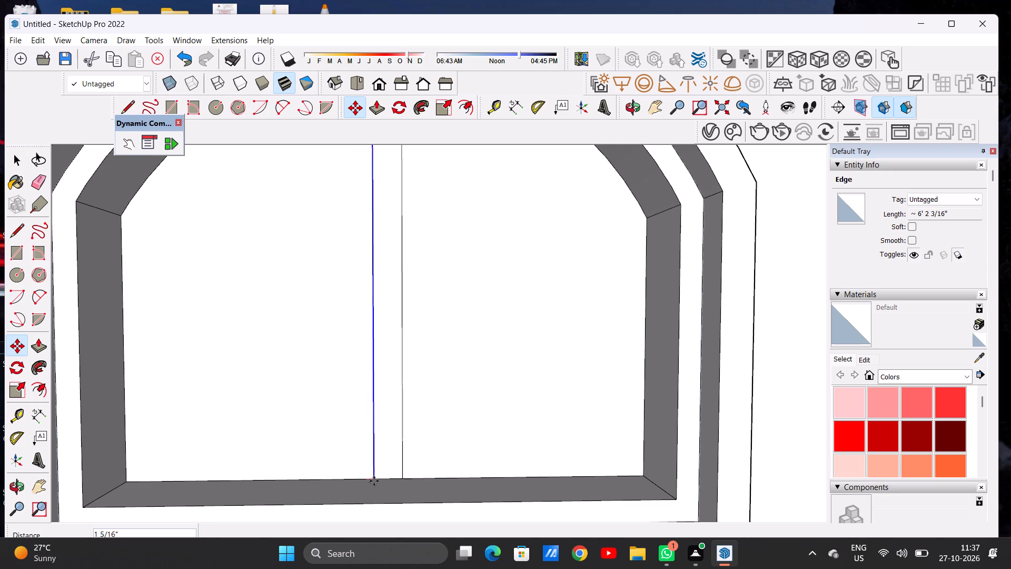
pyautogui.click(379, 481)
pyautogui.press('space')
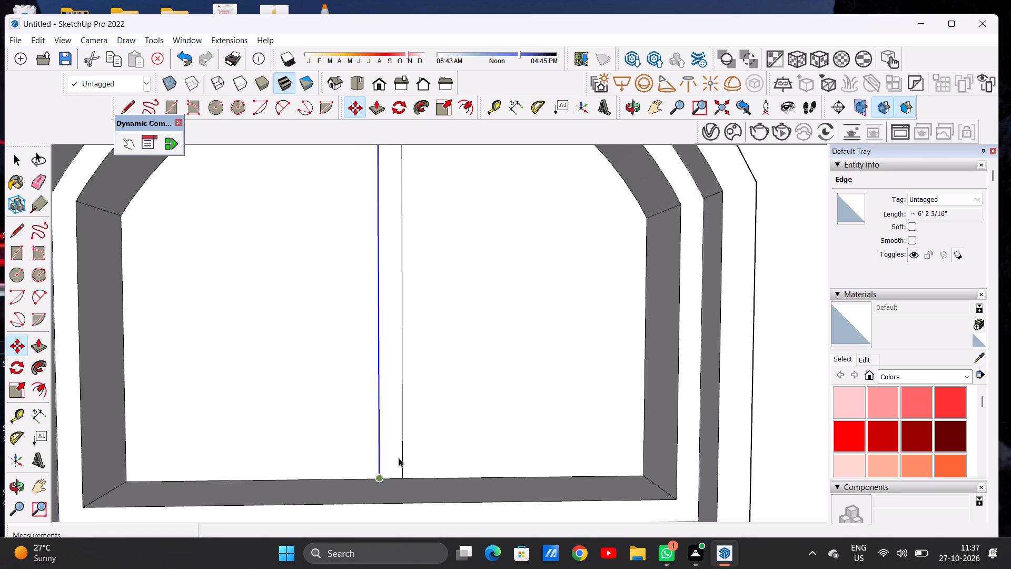
pyautogui.scroll(-14, 408, 427)
pyautogui.click(459, 236)
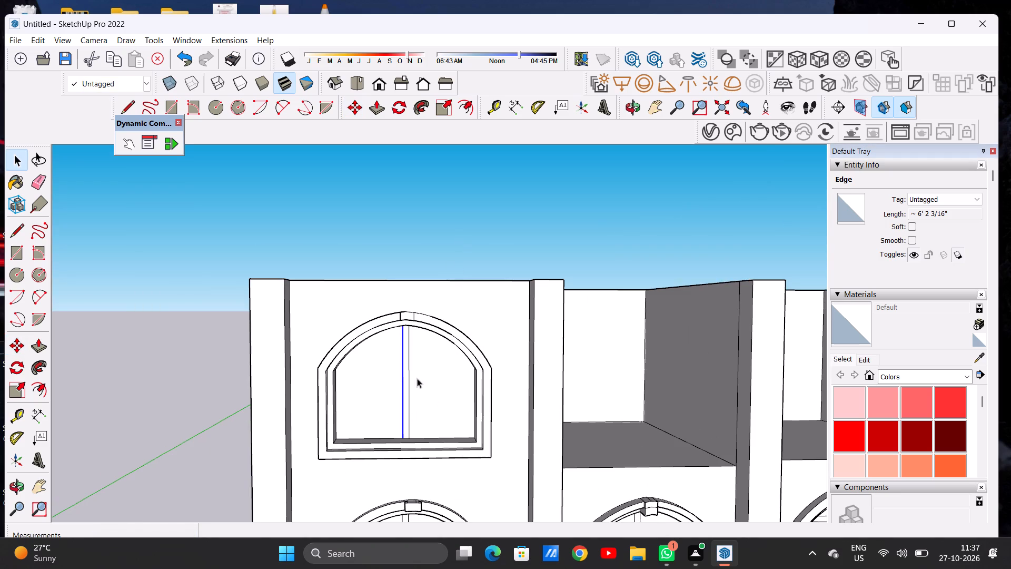
# Draw a horizontal line about 7' 6 7/8" long across the recessed pane where the arch meets the straight jambs.
pyautogui.press('l')
pyautogui.scroll(7, 402, 388)
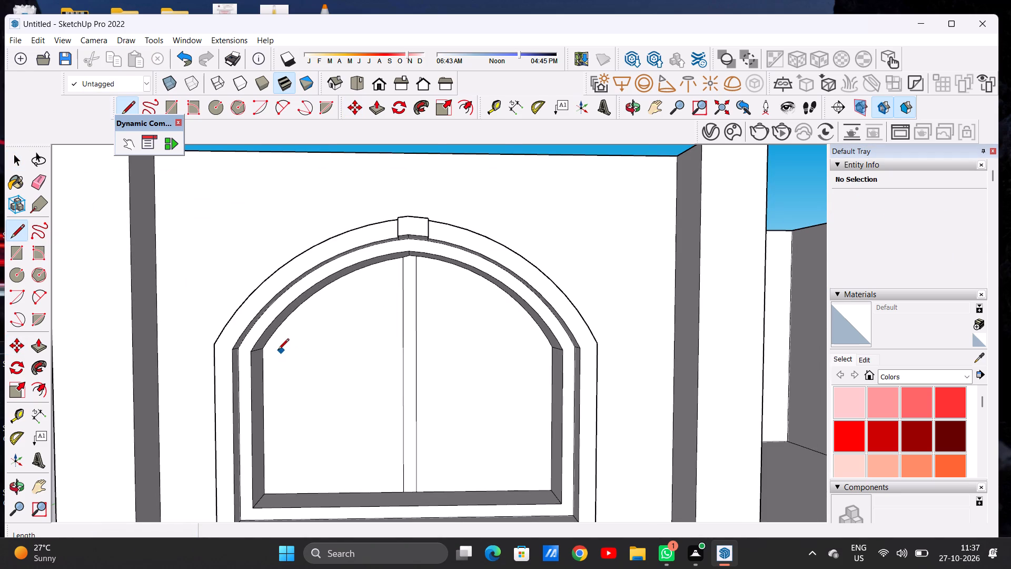
pyautogui.click(263, 354)
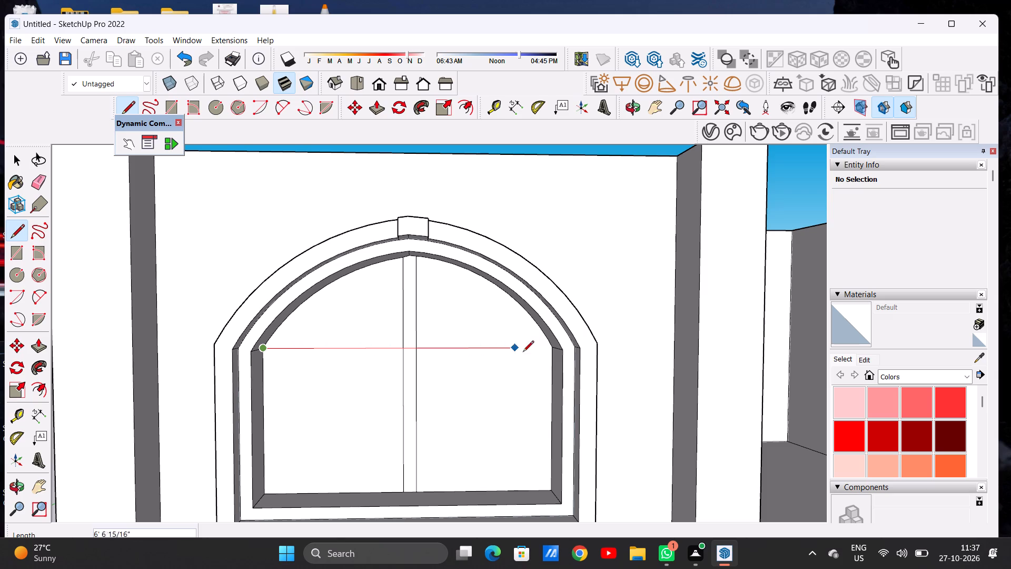
pyautogui.scroll(6, 547, 354)
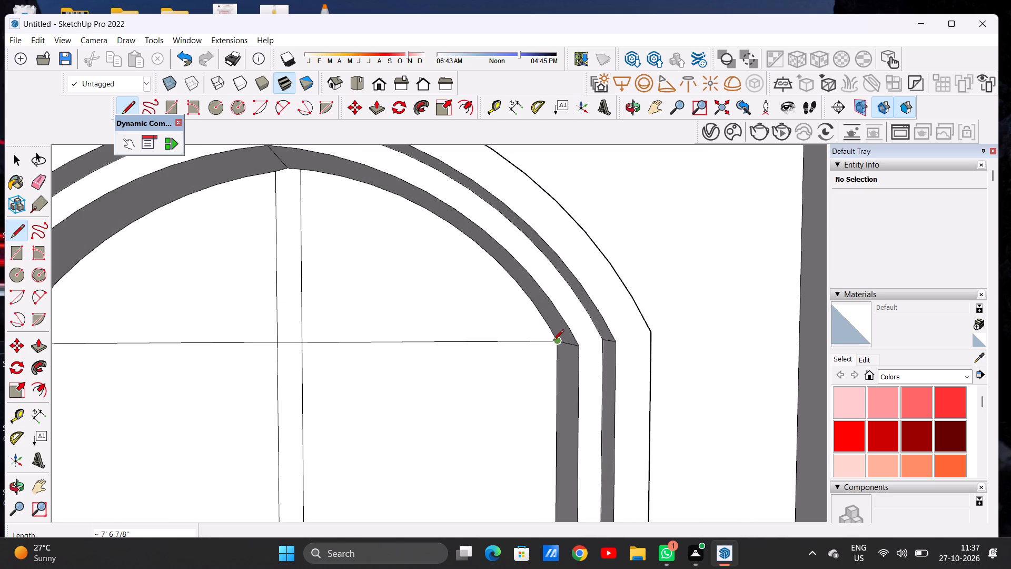
pyautogui.scroll(5, 556, 344)
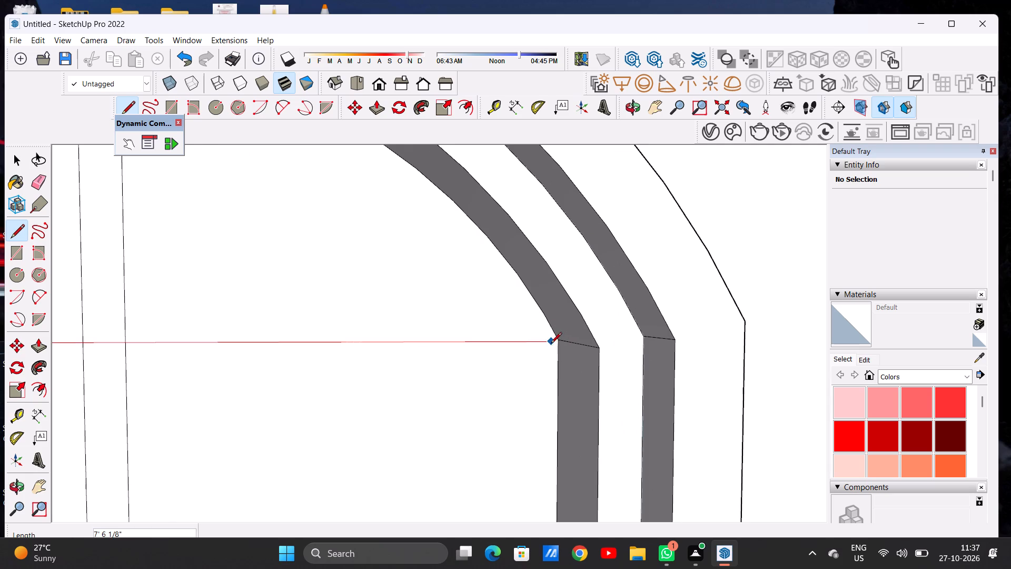
pyautogui.scroll(12, 554, 345)
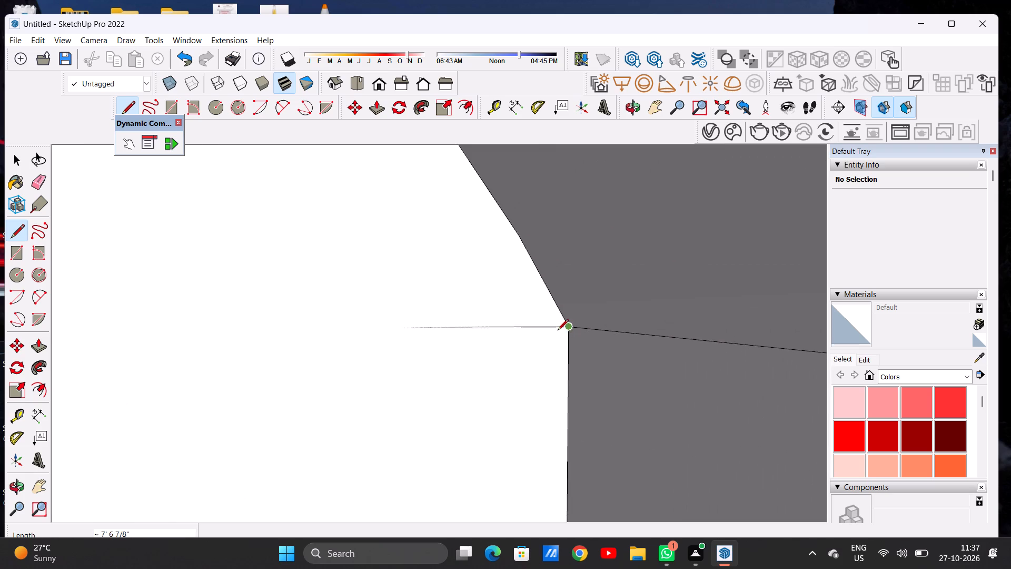
pyautogui.click(564, 337)
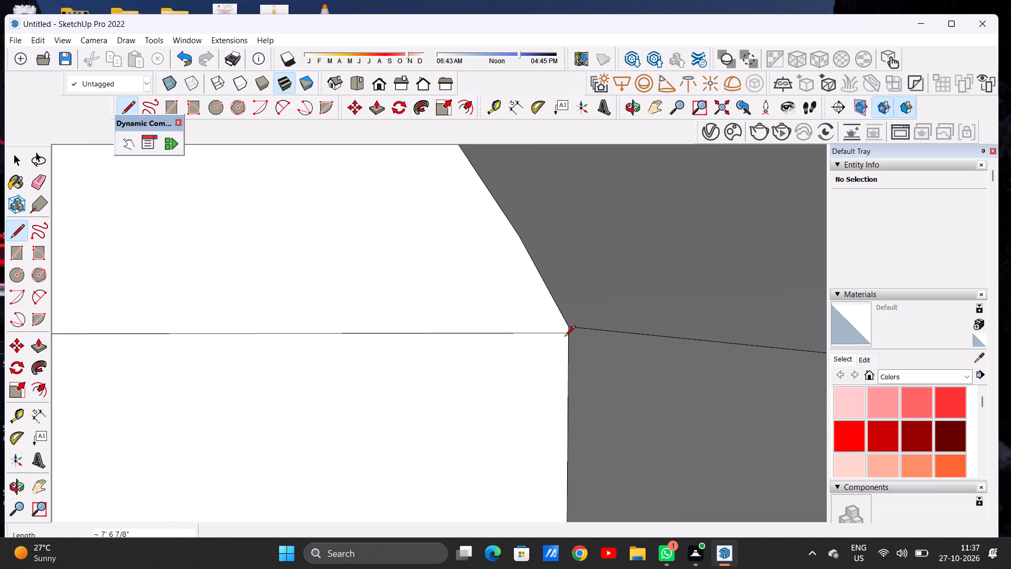
pyautogui.press('space')
# Draw a second horizontal line, about 7' 6 7/8" long, just below the first across the pane to outline a transom bar.
pyautogui.scroll(-16, 547, 323)
pyautogui.scroll(1, 581, 322)
pyautogui.scroll(-8, 584, 321)
pyautogui.scroll(1, 577, 318)
pyautogui.scroll(-3, 559, 314)
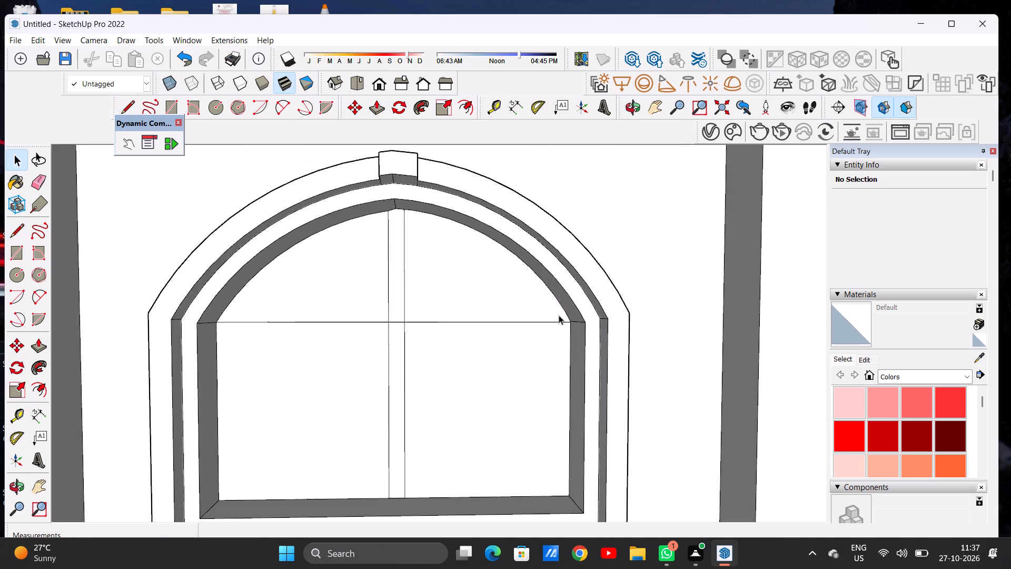
pyautogui.scroll(-2, 559, 315)
pyautogui.scroll(1, 559, 315)
pyautogui.scroll(7, 282, 350)
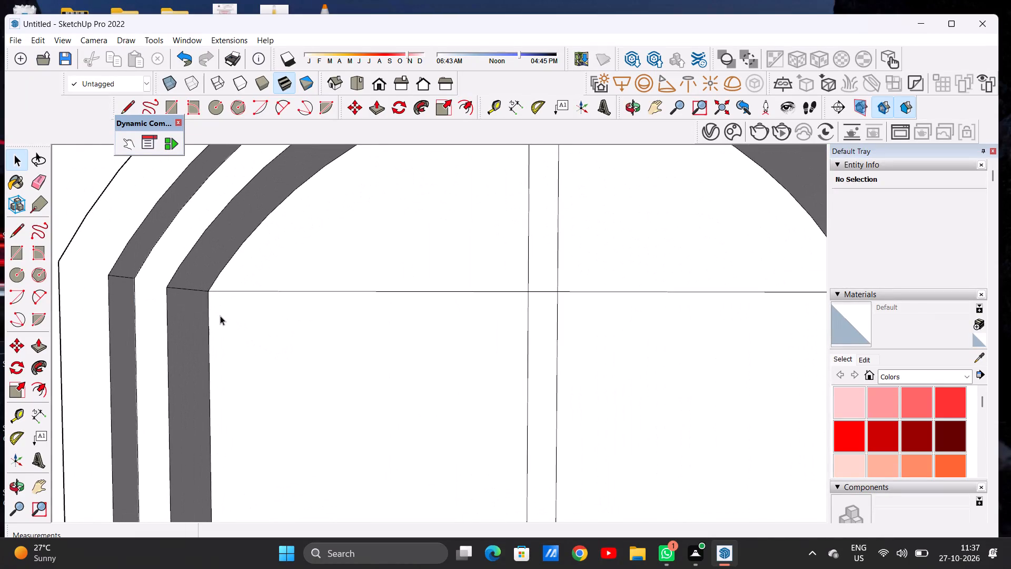
pyautogui.press('l')
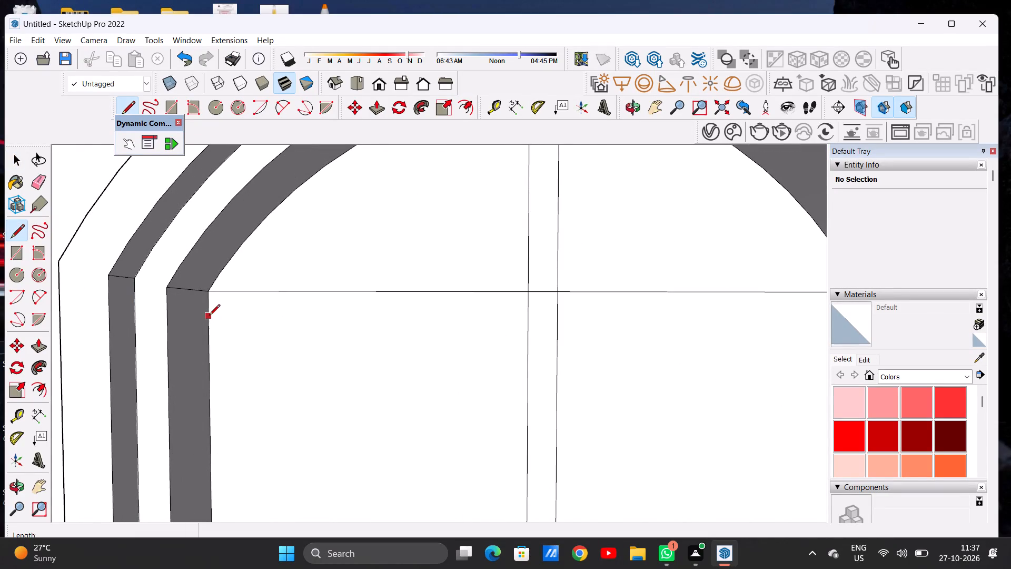
pyautogui.click(209, 316)
pyautogui.scroll(-13, 378, 318)
pyautogui.scroll(8, 507, 331)
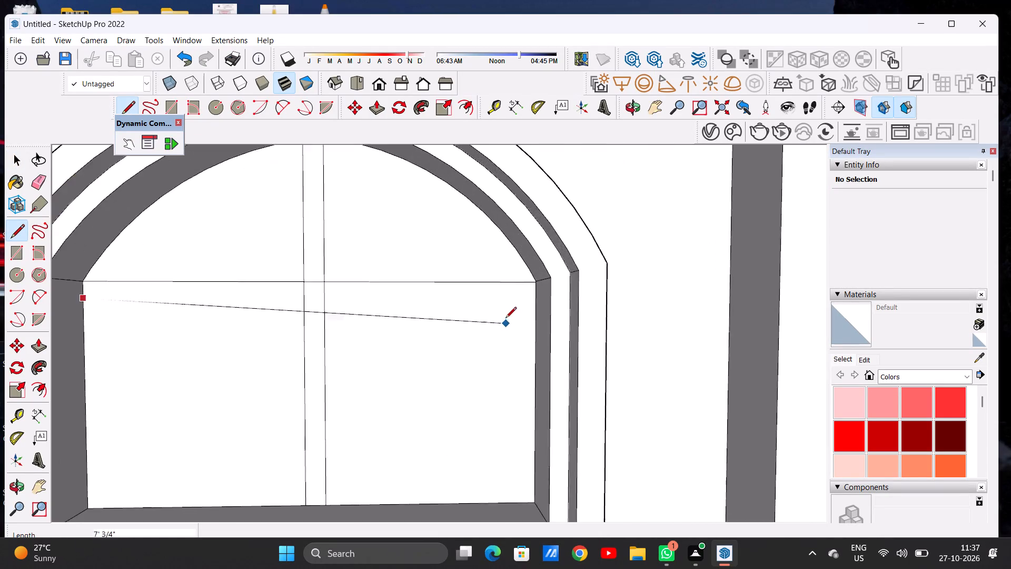
pyautogui.scroll(8, 506, 319)
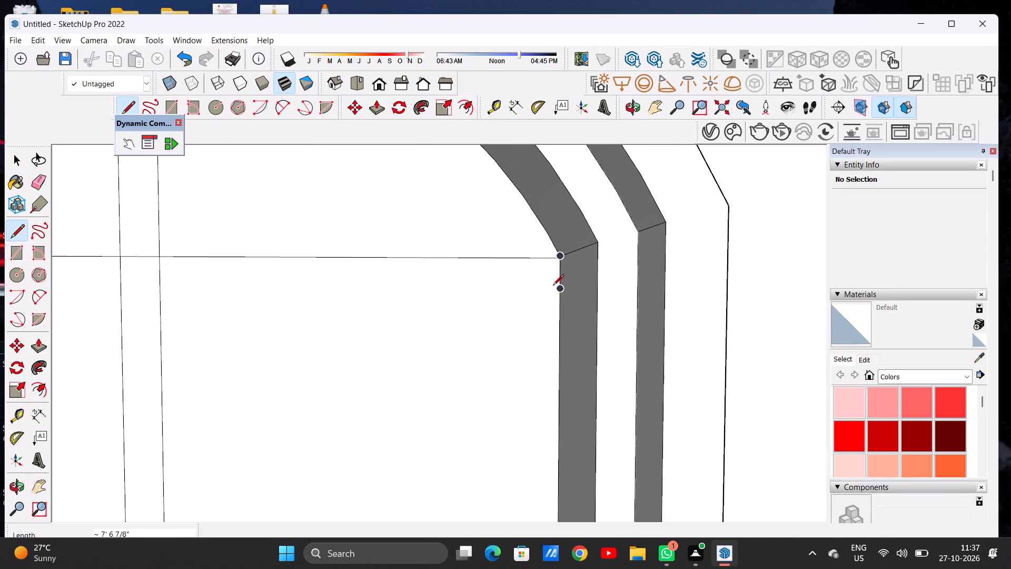
pyautogui.scroll(1, 555, 290)
pyautogui.scroll(-1, 555, 290)
pyautogui.scroll(6, 555, 290)
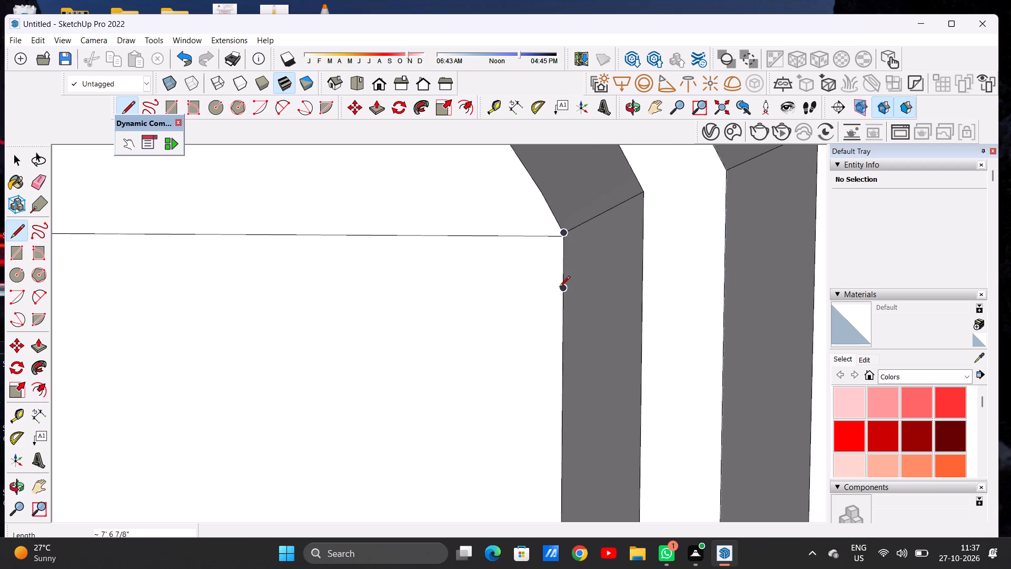
pyautogui.click(559, 288)
pyautogui.press('space')
# Erase the four short edge segments where the mullion and transom cross, merging them into one cross-shaped face.
pyautogui.scroll(-2, 525, 288)
pyautogui.scroll(1, 525, 288)
pyautogui.scroll(-14, 525, 288)
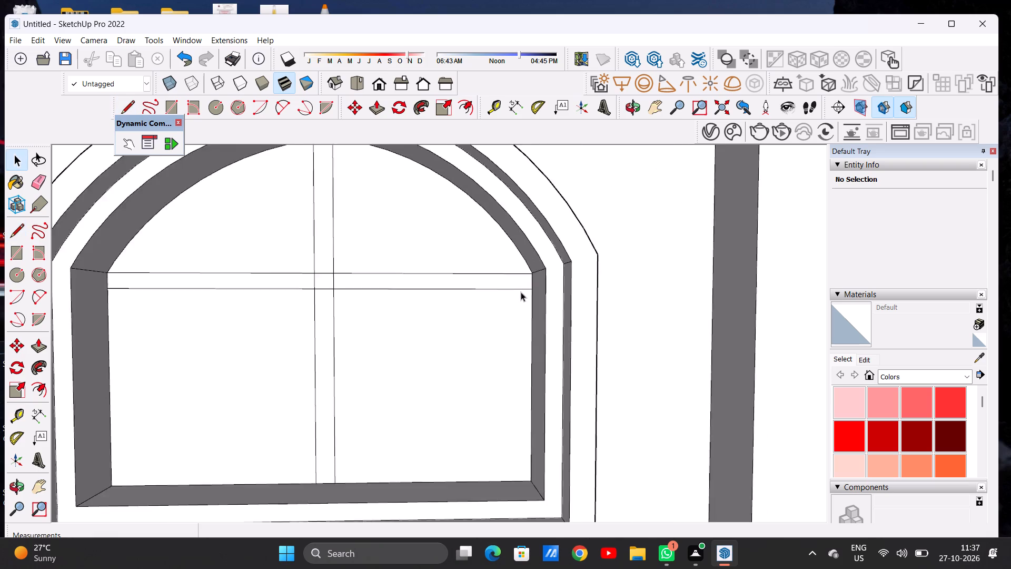
pyautogui.scroll(-6, 521, 292)
pyautogui.scroll(1, 518, 296)
pyautogui.scroll(-10, 517, 296)
pyautogui.scroll(11, 428, 298)
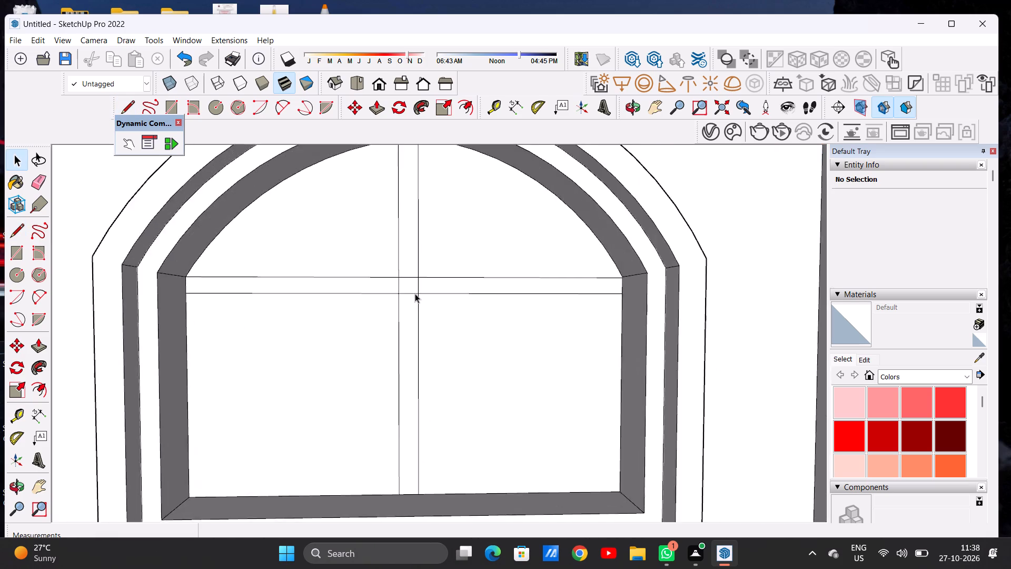
pyautogui.scroll(10, 415, 293)
pyautogui.press('e')
pyautogui.moveTo(402, 250); pyautogui.dragTo(401, 255)
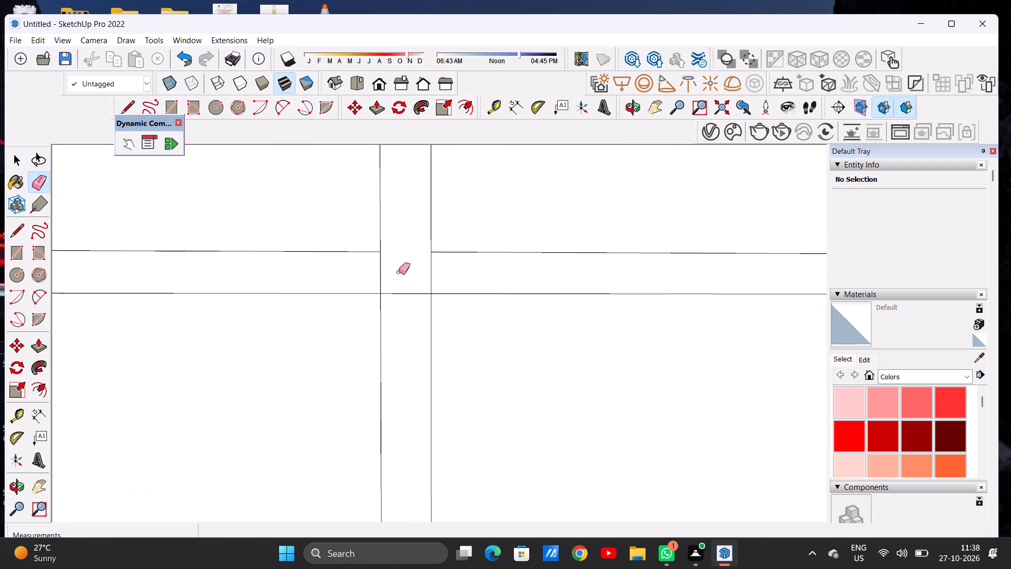
pyautogui.moveTo(401, 280); pyautogui.dragTo(403, 298)
pyautogui.click(378, 276)
pyautogui.moveTo(382, 274); pyautogui.dragTo(372, 279)
pyautogui.moveTo(438, 273); pyautogui.dragTo(428, 274)
pyautogui.press('space')
# Push/Pull the middle bay's top face upward to the height of the adjoining piers.
pyautogui.scroll(-9, 427, 297)
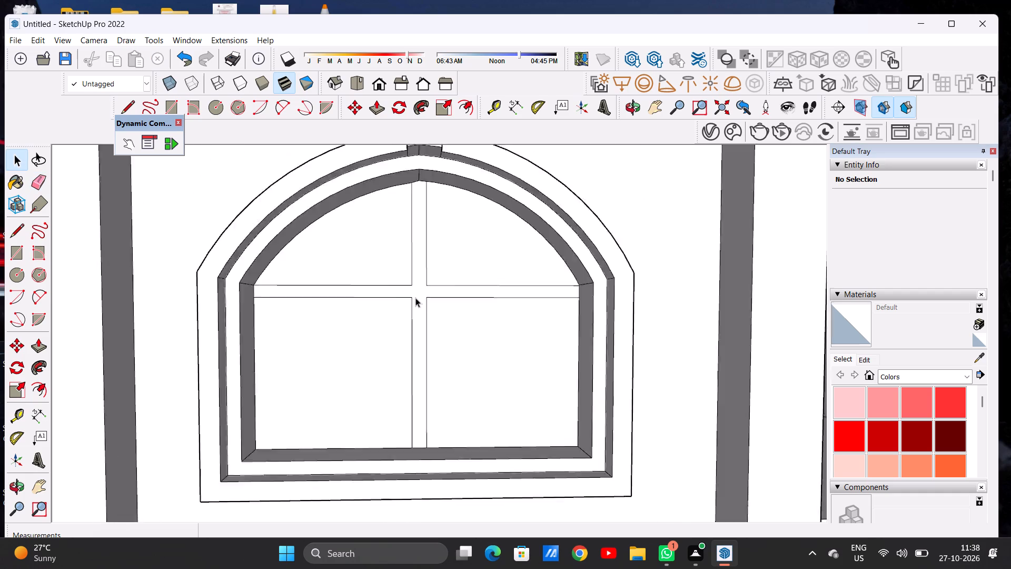
pyautogui.scroll(-20, 415, 298)
pyautogui.scroll(-9, 415, 298)
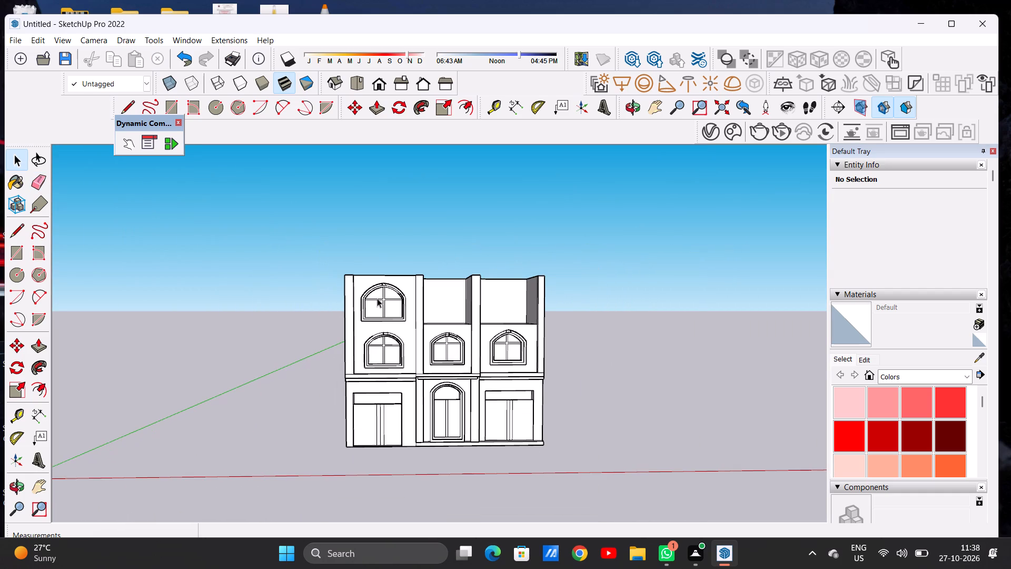
pyautogui.scroll(8, 447, 320)
pyautogui.scroll(-6, 455, 310)
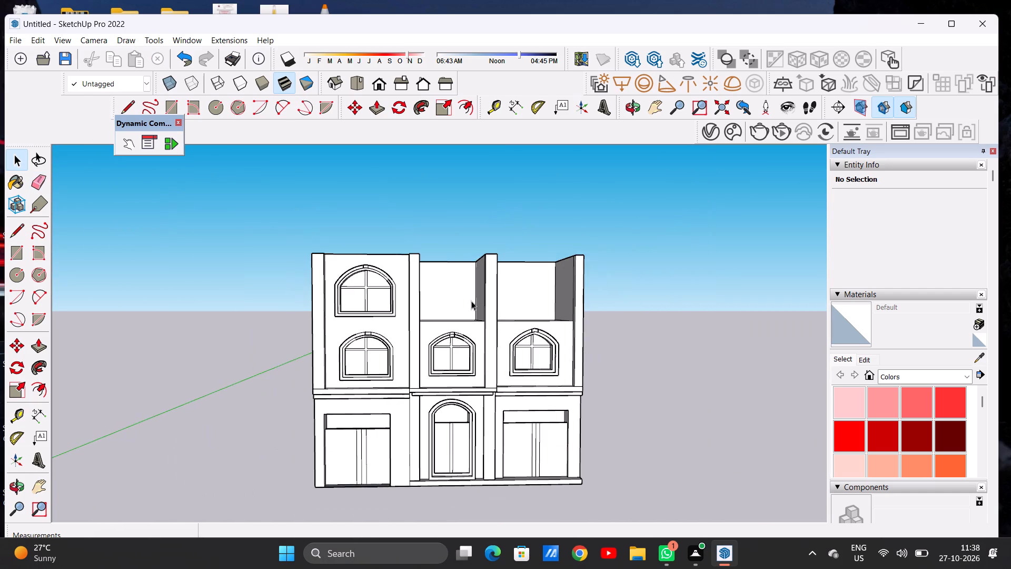
pyautogui.moveTo(459, 303); pyautogui.dragTo(440, 378, button='middle')
pyautogui.scroll(7, 465, 309)
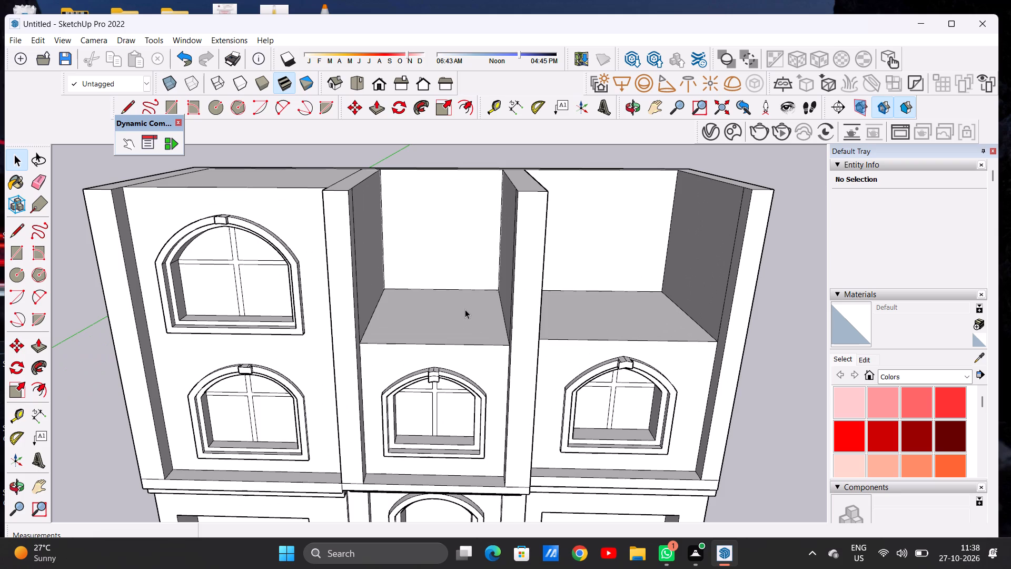
pyautogui.press('p')
pyautogui.click(483, 326)
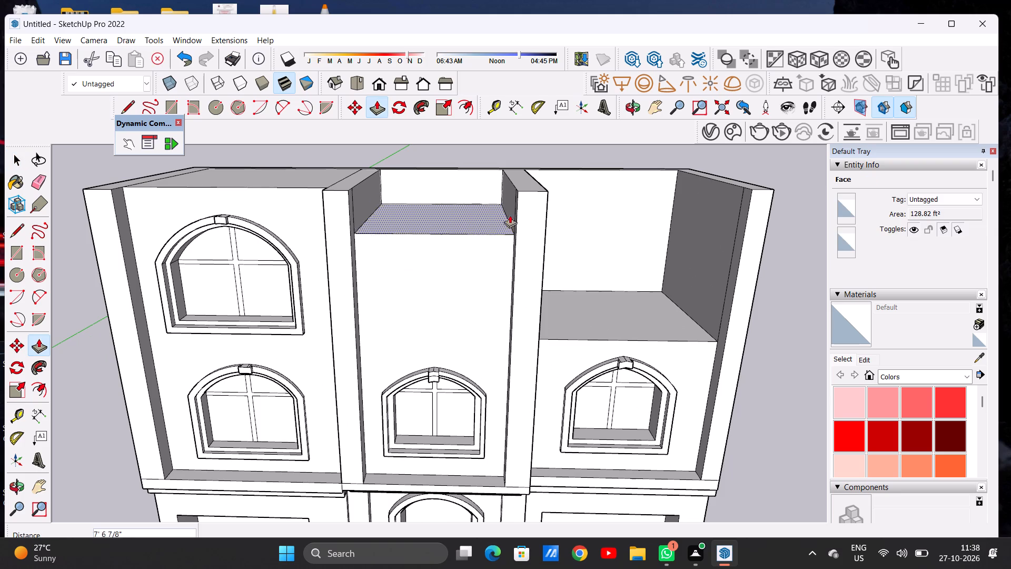
pyautogui.click(523, 191)
pyautogui.press('space')
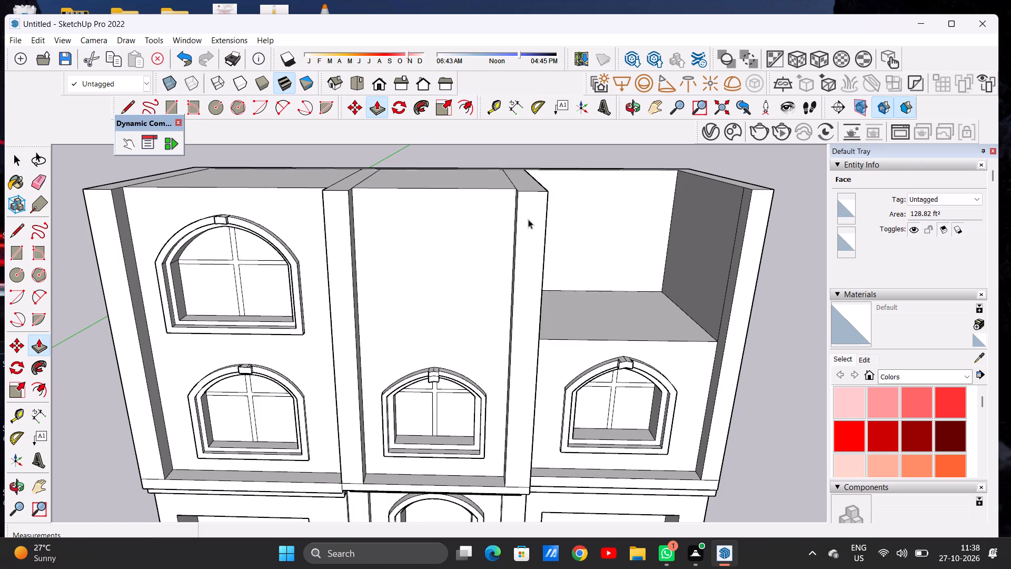
# Draw a rectangle about 7' 8 1/8" by 4' 3 7/8" on the middle bay's upper wall.
pyautogui.scroll(-6, 471, 259)
pyautogui.moveTo(464, 292); pyautogui.dragTo(468, 225, button='middle')
pyautogui.scroll(-6, 463, 250)
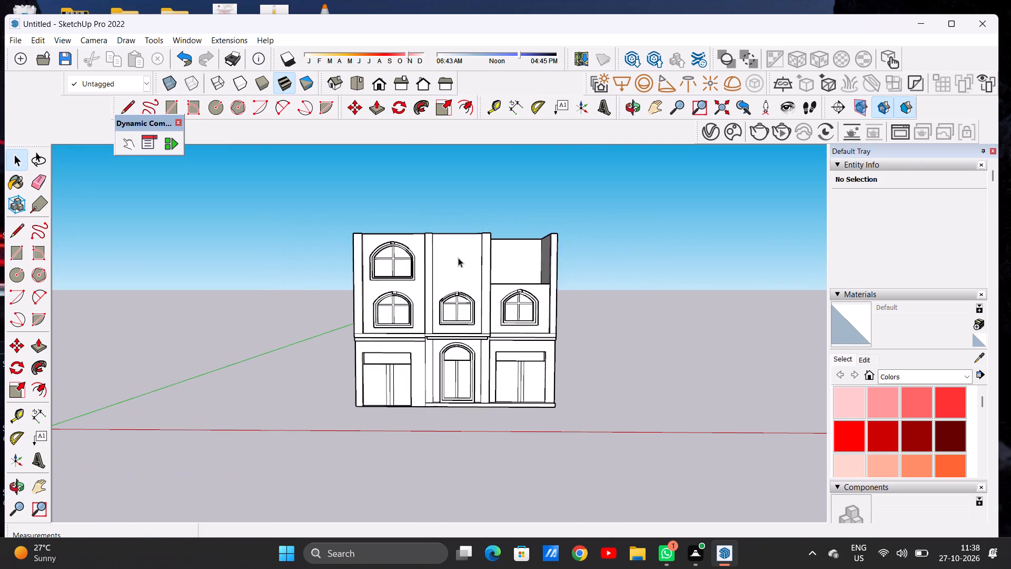
pyautogui.scroll(5, 458, 258)
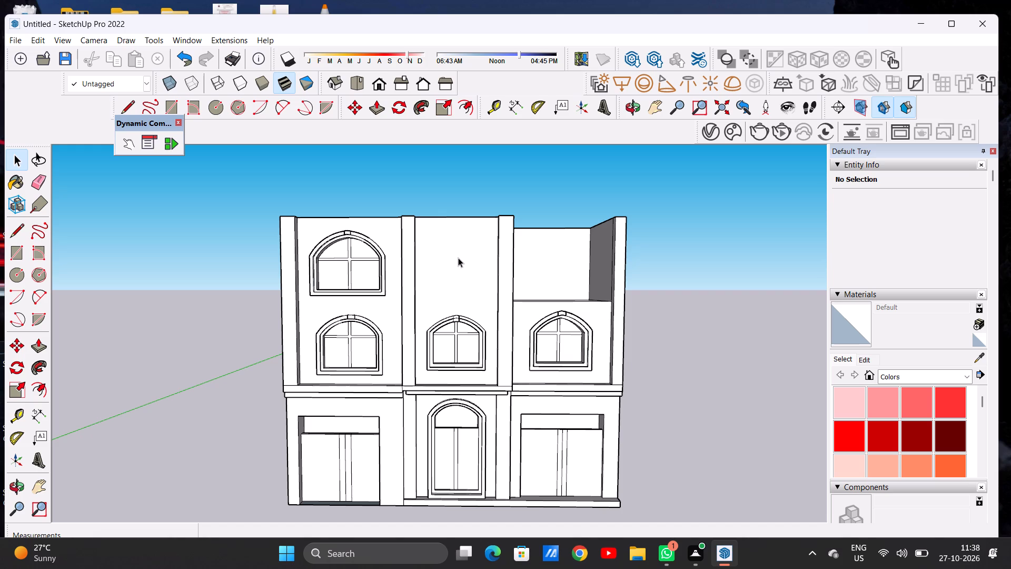
pyautogui.press('r')
pyautogui.scroll(4, 436, 286)
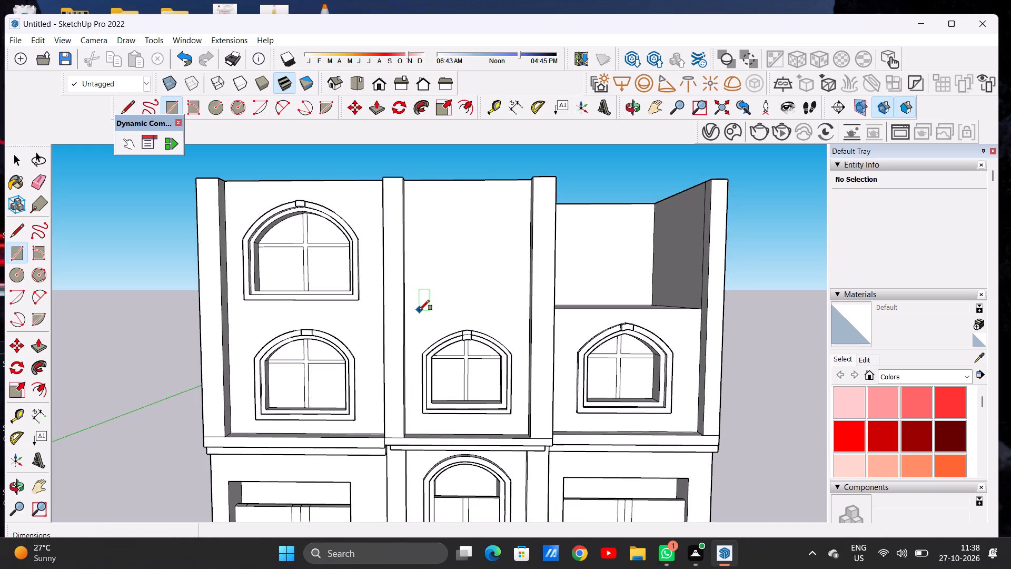
pyautogui.click(420, 280)
pyautogui.click(513, 280)
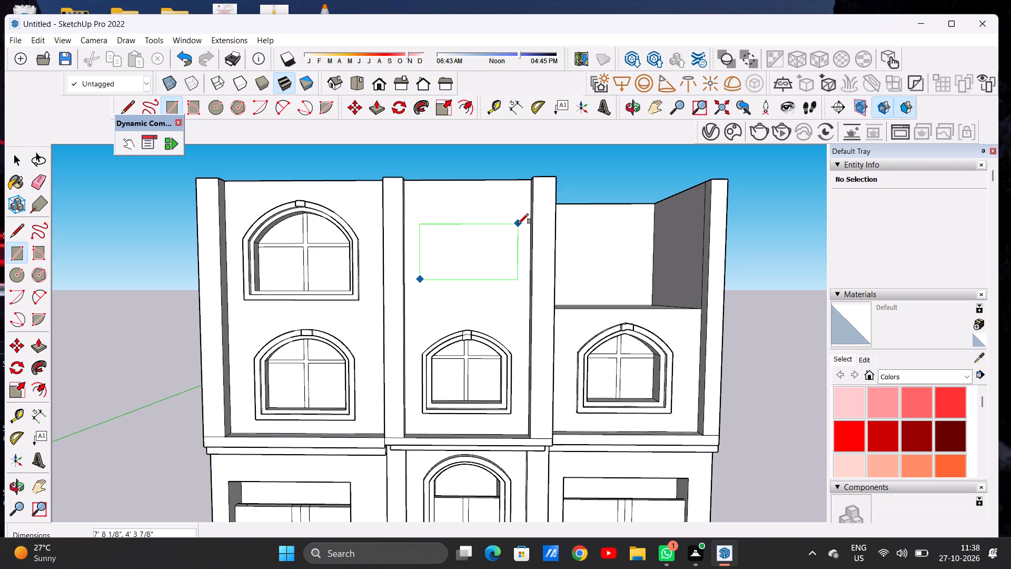
pyautogui.click(518, 224)
# Draw a second rectangle, about 7' 8 1/8" by 2' 8 15/16", directly on top of the first one.
pyautogui.click(419, 222)
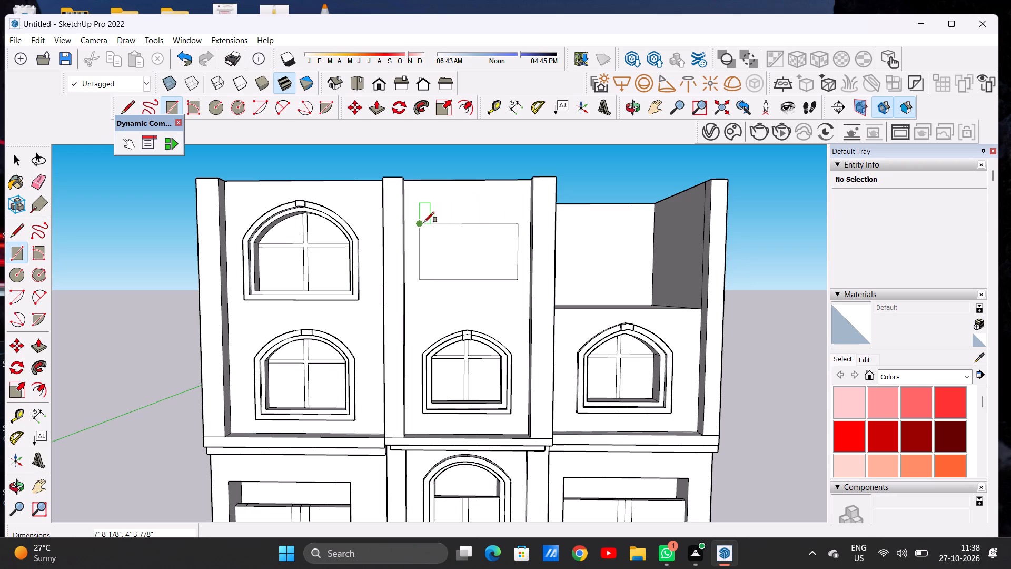
pyautogui.click(513, 222)
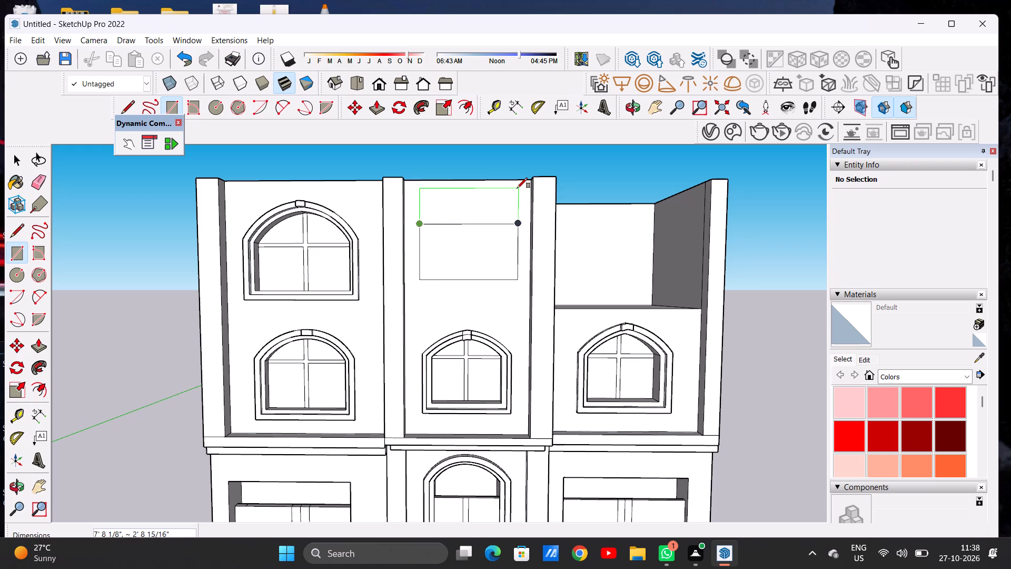
pyautogui.click(517, 188)
pyautogui.press('space')
# Draw two diagonal lines about 4' 8 5/8" long from the ends of the rectangles' shared edge to the upper edge's midpoint.
pyautogui.scroll(-6, 416, 246)
pyautogui.scroll(7, 453, 209)
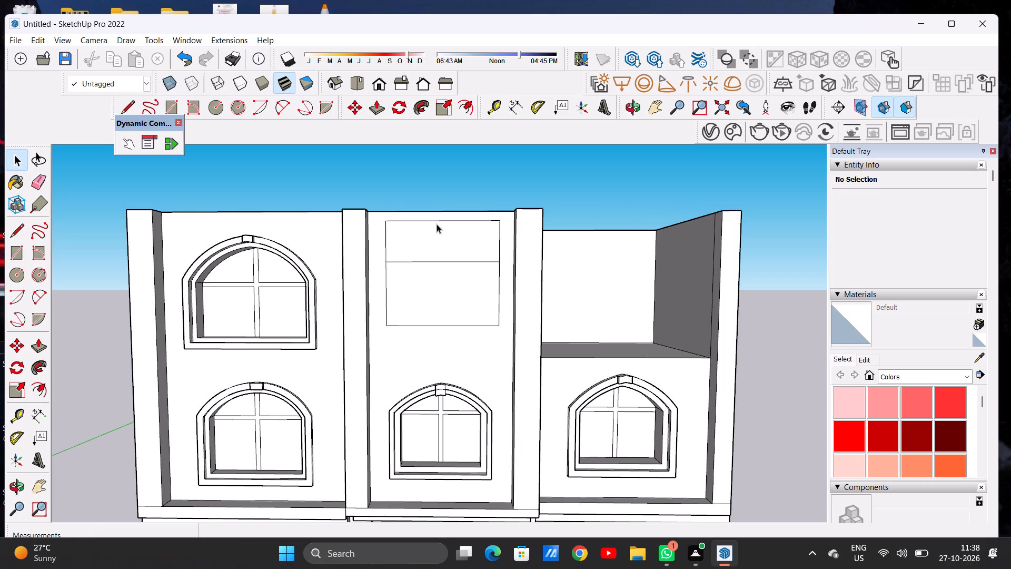
pyautogui.press('l')
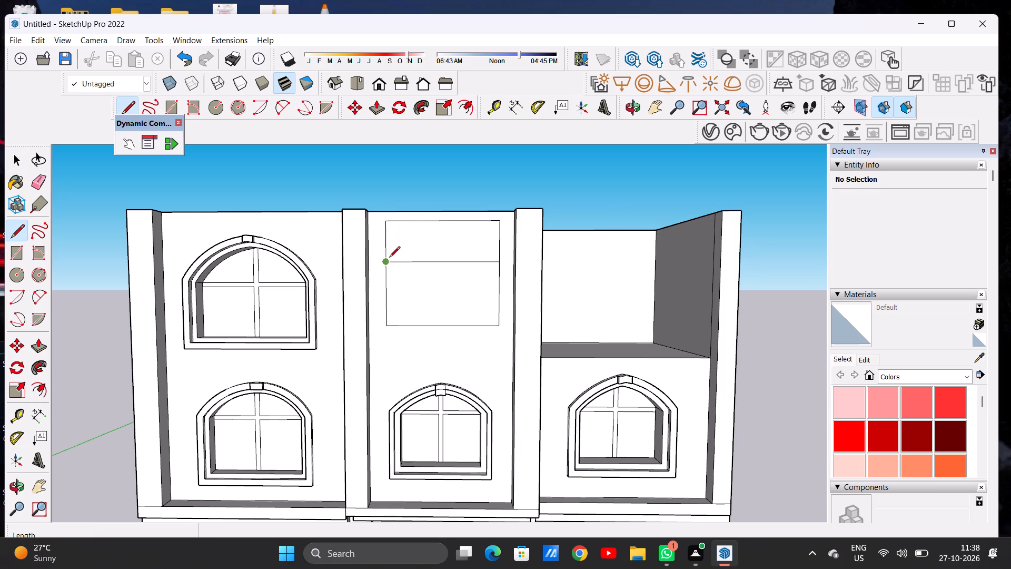
pyautogui.click(388, 260)
pyautogui.click(442, 222)
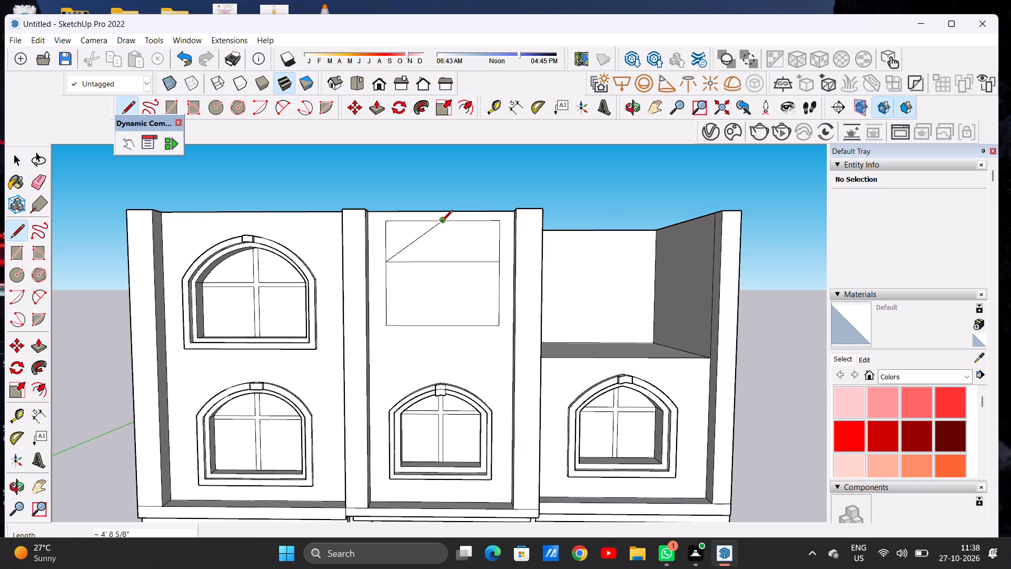
pyautogui.click(442, 222)
pyautogui.click(498, 259)
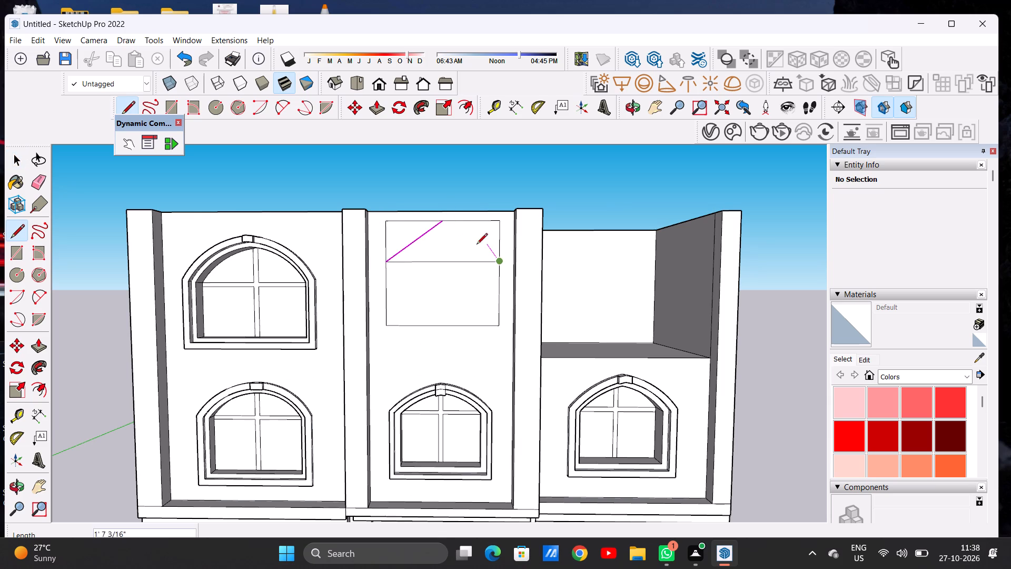
pyautogui.click(444, 222)
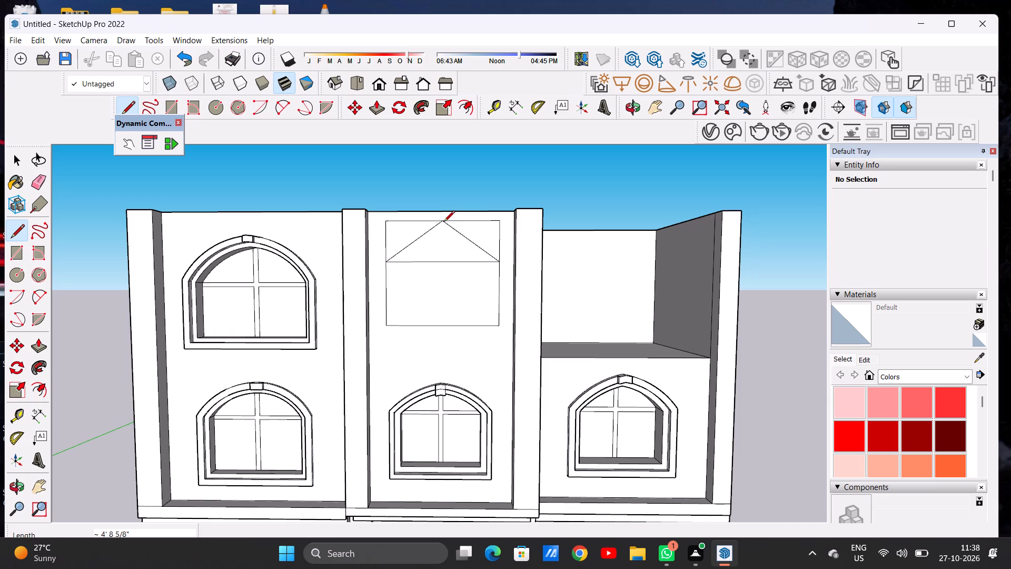
pyautogui.press('space')
# Draw outward-bulging two-point arcs over both diagonals, with bulges of about 8 1/4" on the left and 6 1/2" on the right.
pyautogui.scroll(7, 440, 216)
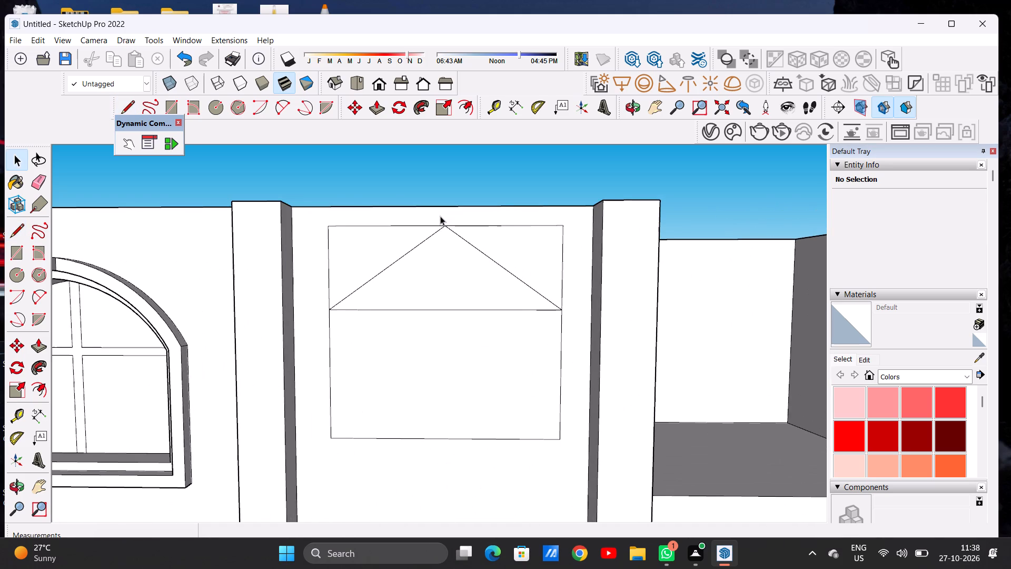
pyautogui.click(279, 111)
pyautogui.scroll(3, 428, 209)
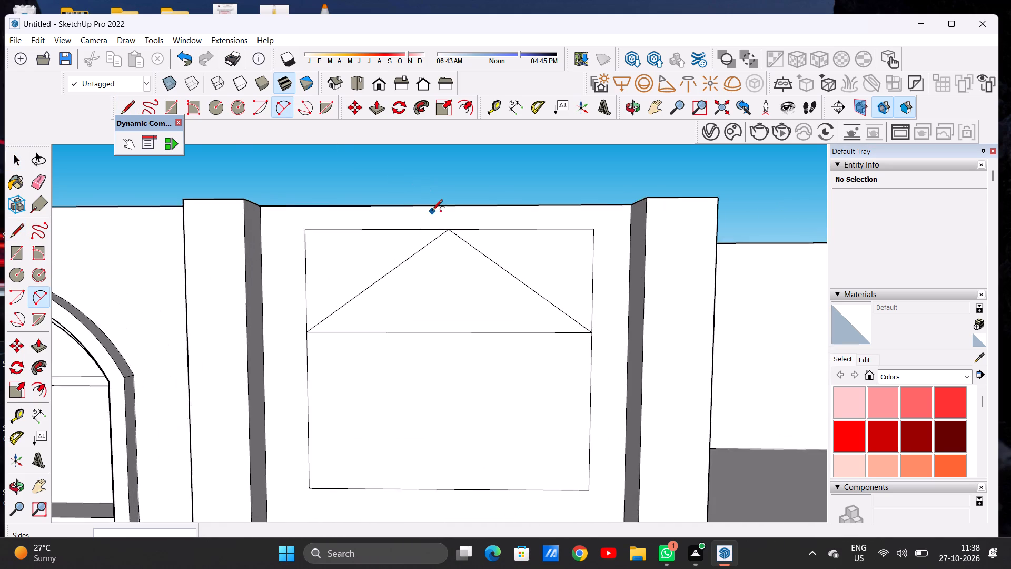
pyautogui.click(293, 343)
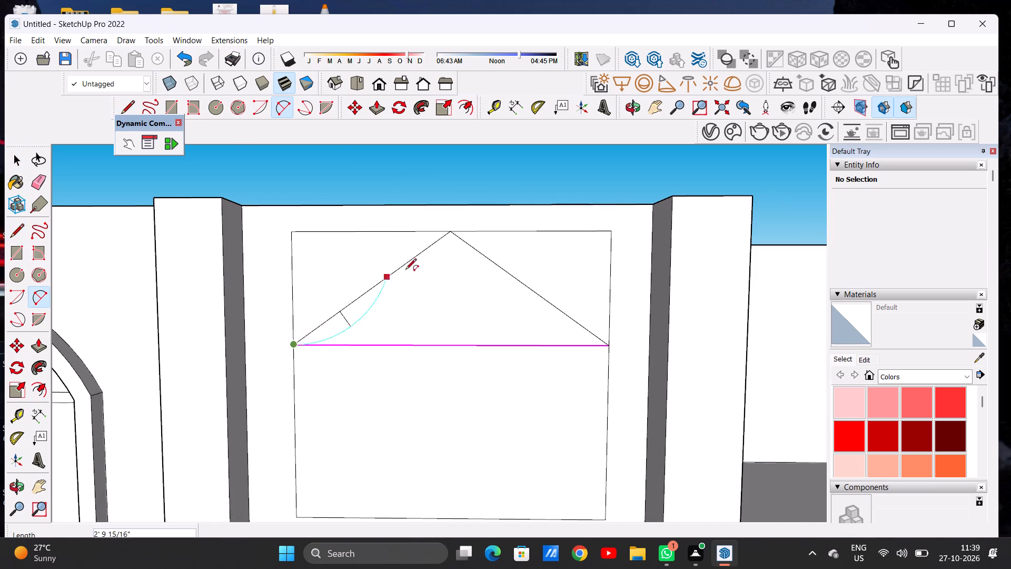
pyautogui.click(451, 235)
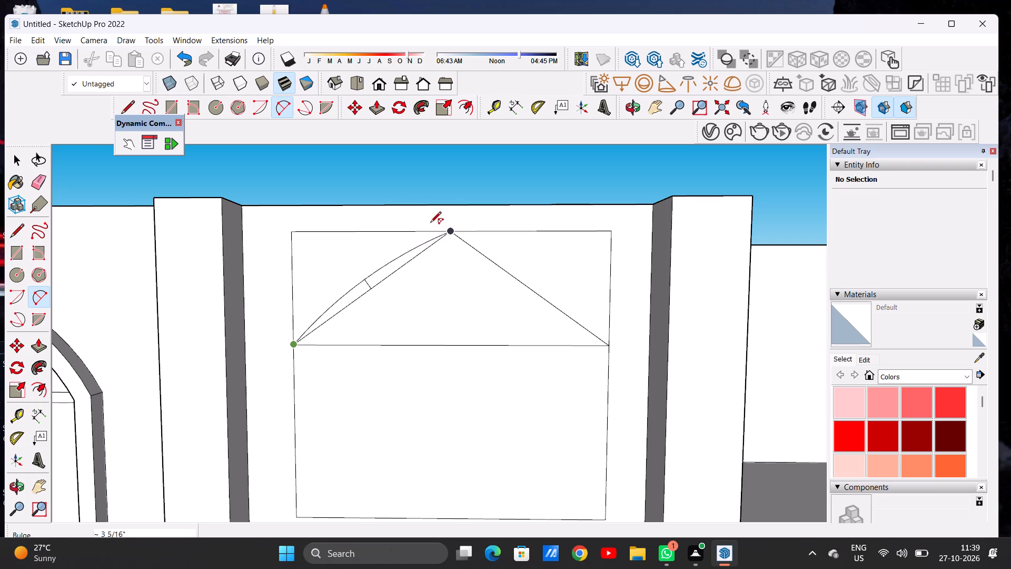
pyautogui.click(429, 222)
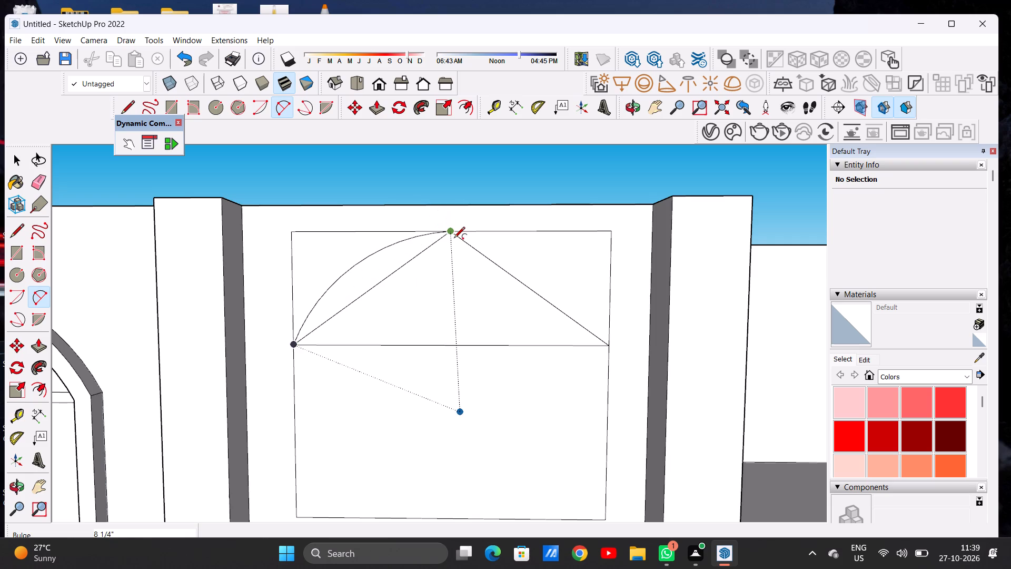
pyautogui.press('space')
pyautogui.scroll(3, 453, 242)
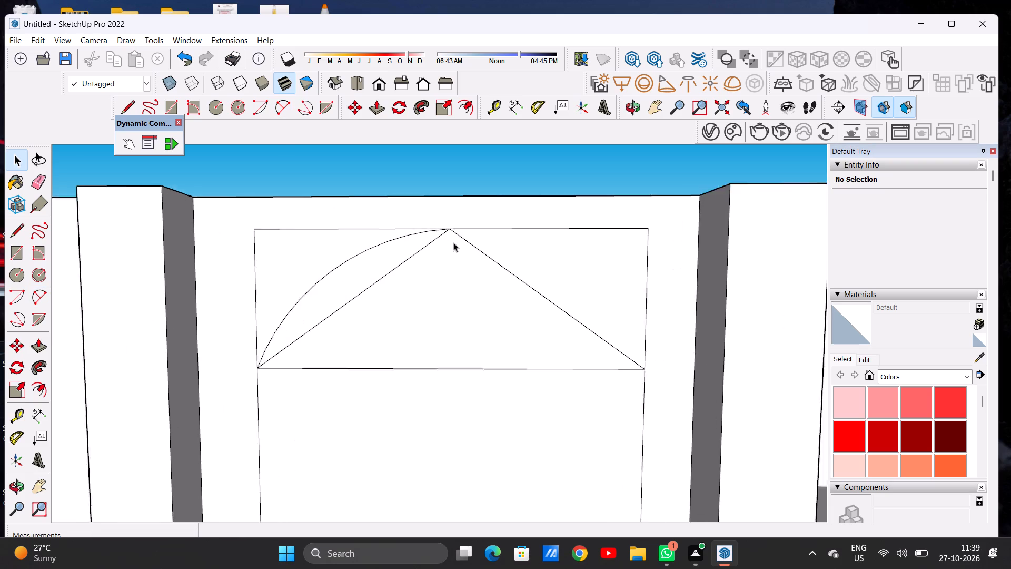
pyautogui.scroll(1, 453, 242)
pyautogui.click(288, 104)
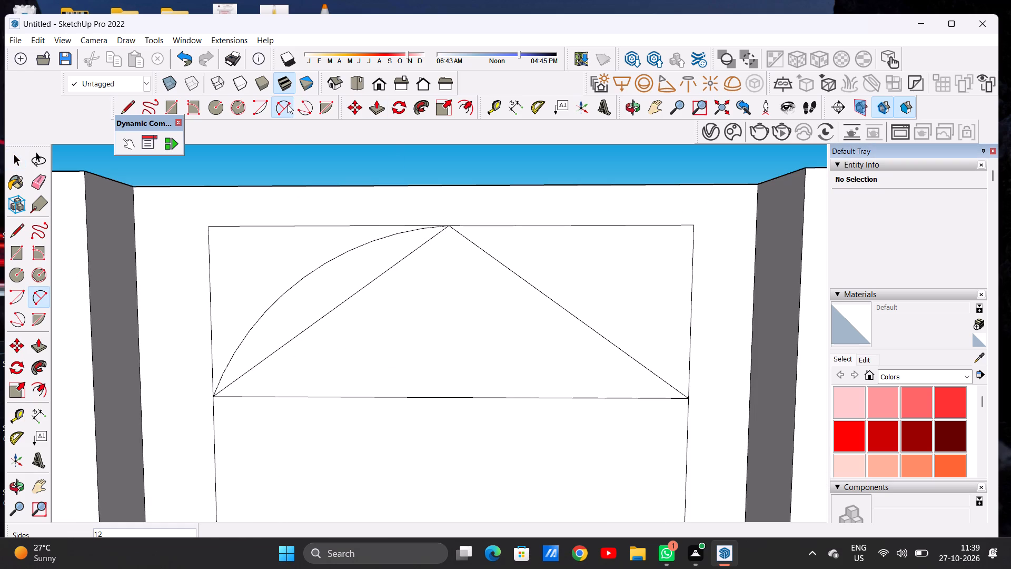
pyautogui.click(451, 227)
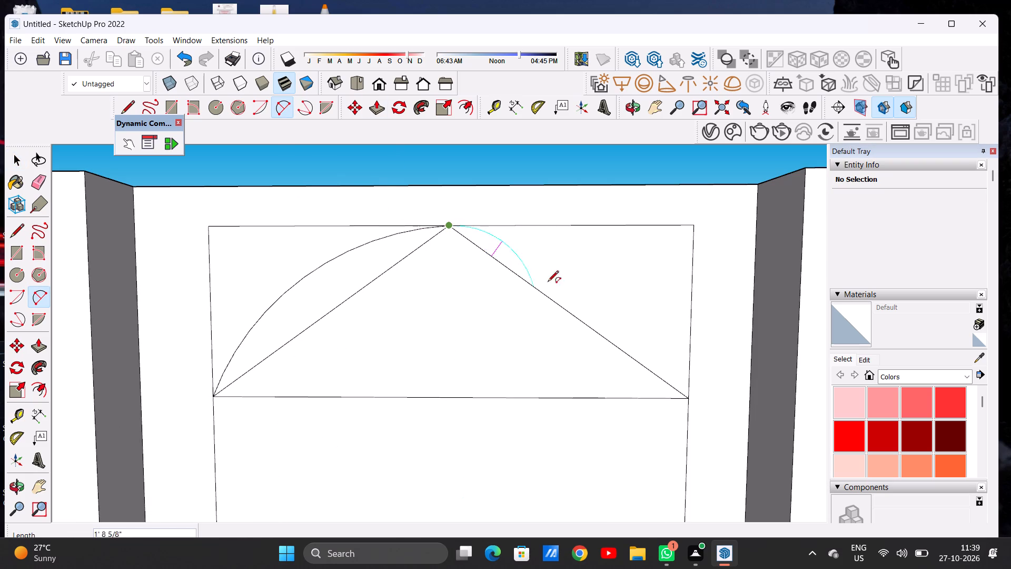
pyautogui.click(691, 395)
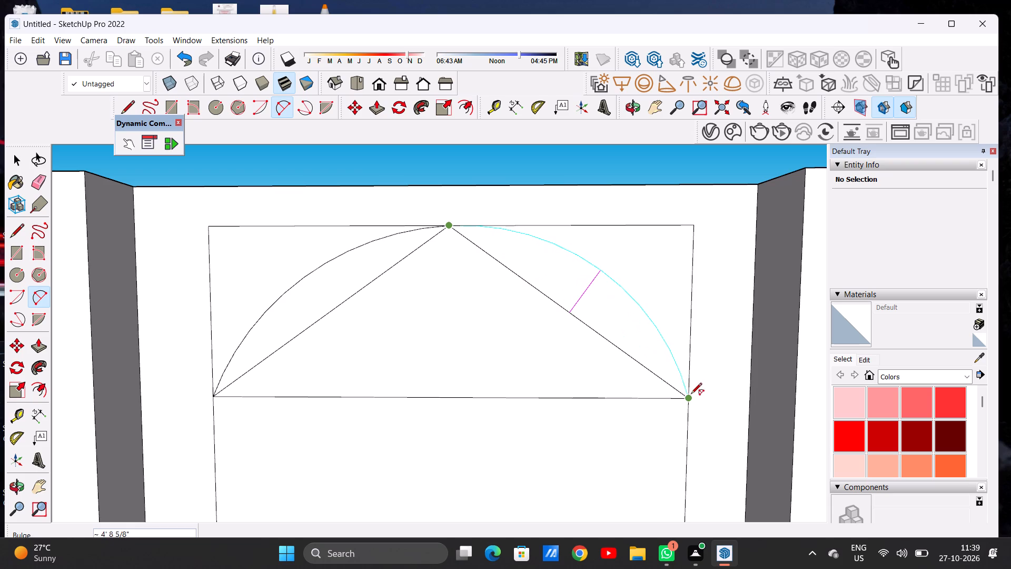
pyautogui.click(692, 357)
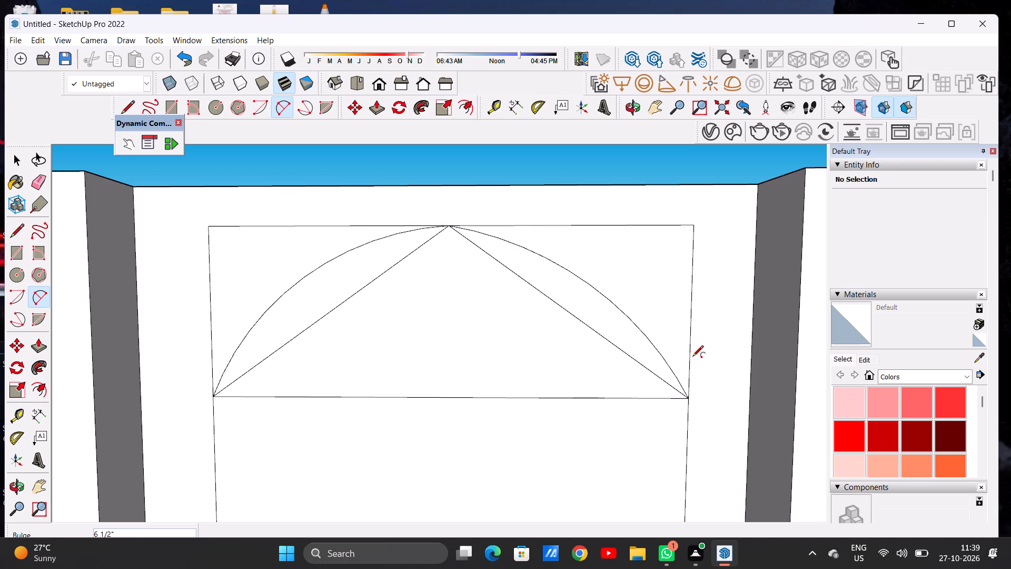
pyautogui.press('space')
# Erase both diagonals, the upper rectangle's top and side edges, and the shared horizontal edge, leaving one pointed-arch outline.
pyautogui.press('e')
pyautogui.scroll(3, 455, 289)
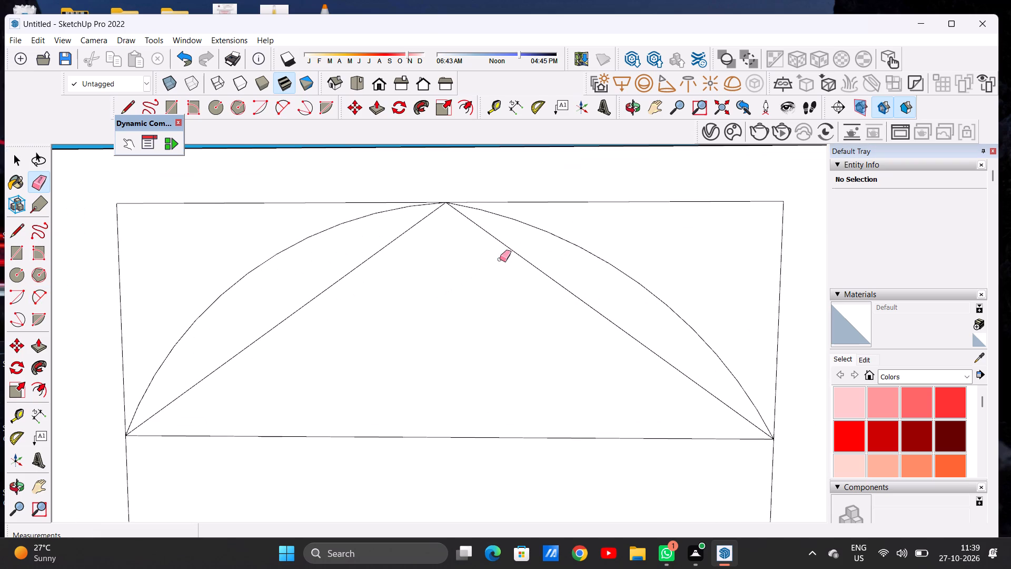
pyautogui.click(519, 256)
pyautogui.moveTo(368, 256); pyautogui.dragTo(371, 263)
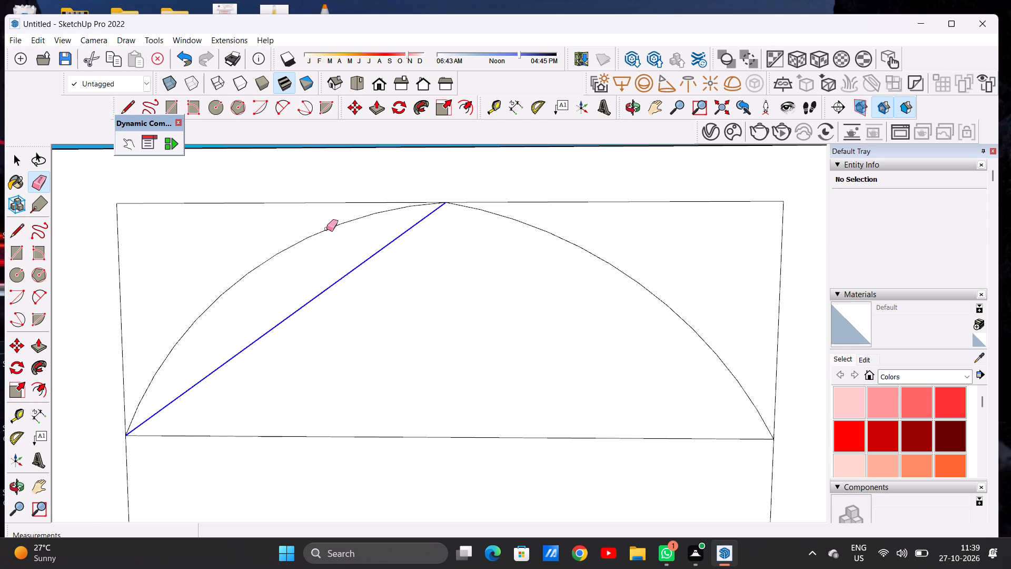
pyautogui.moveTo(274, 194); pyautogui.dragTo(263, 207)
pyautogui.moveTo(141, 240); pyautogui.dragTo(111, 265)
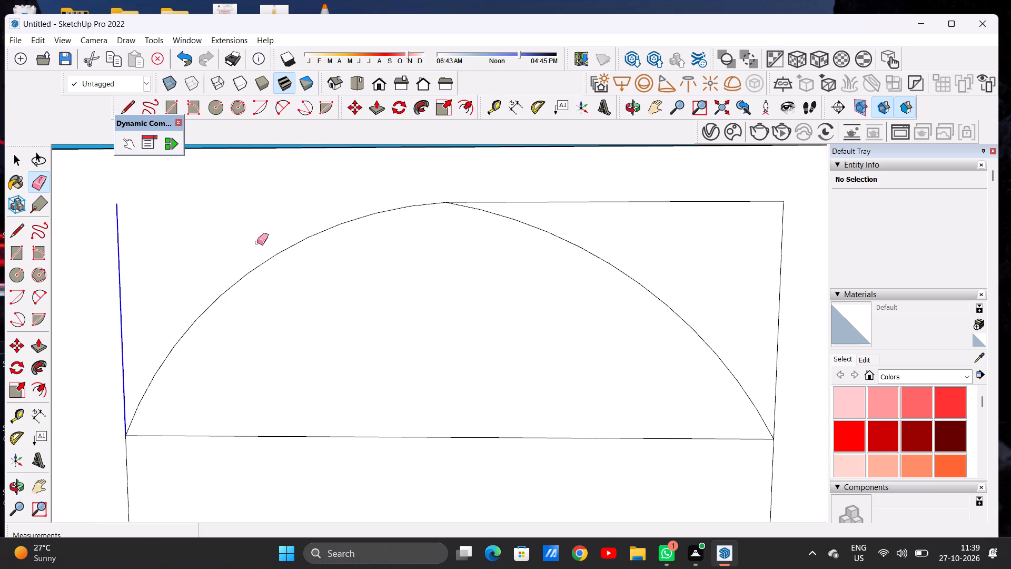
pyautogui.moveTo(614, 184); pyautogui.dragTo(631, 212)
pyautogui.scroll(-7, 443, 212)
pyautogui.scroll(1, 624, 237)
pyautogui.scroll(-1, 624, 237)
pyautogui.scroll(3, 624, 237)
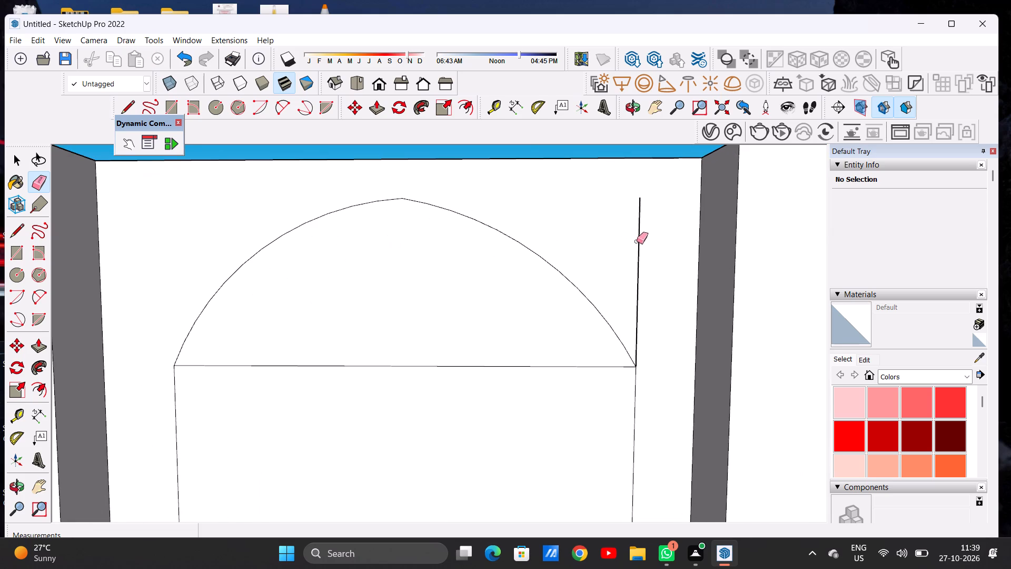
pyautogui.moveTo(637, 241); pyautogui.dragTo(642, 253)
pyautogui.moveTo(530, 349); pyautogui.dragTo(529, 376)
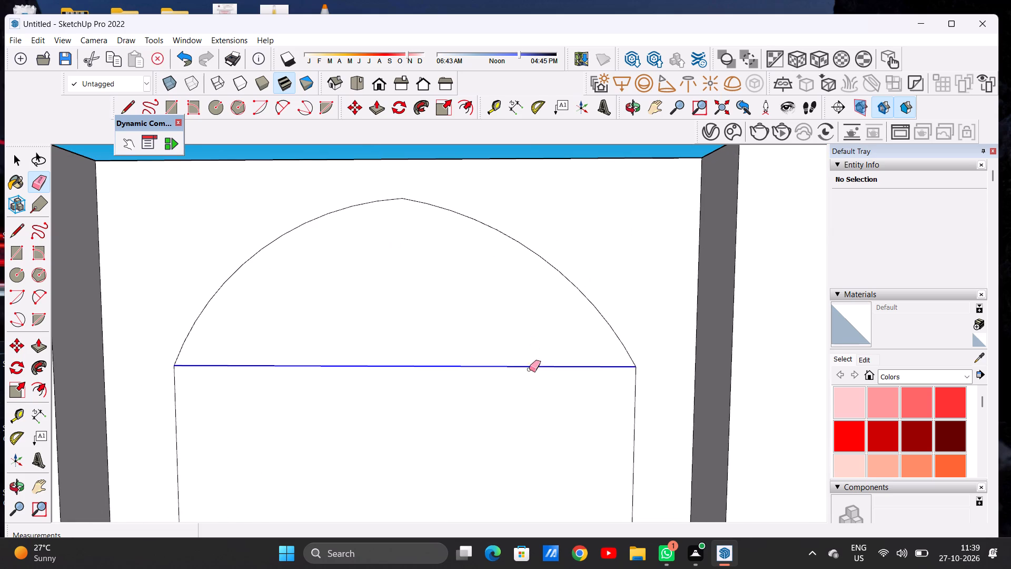
pyautogui.press('space')
# Offset the arched outline inward twice to form two nested frame bands, the inner one about 4 11/16" wide.
pyautogui.scroll(-16, 508, 346)
pyautogui.scroll(2, 519, 352)
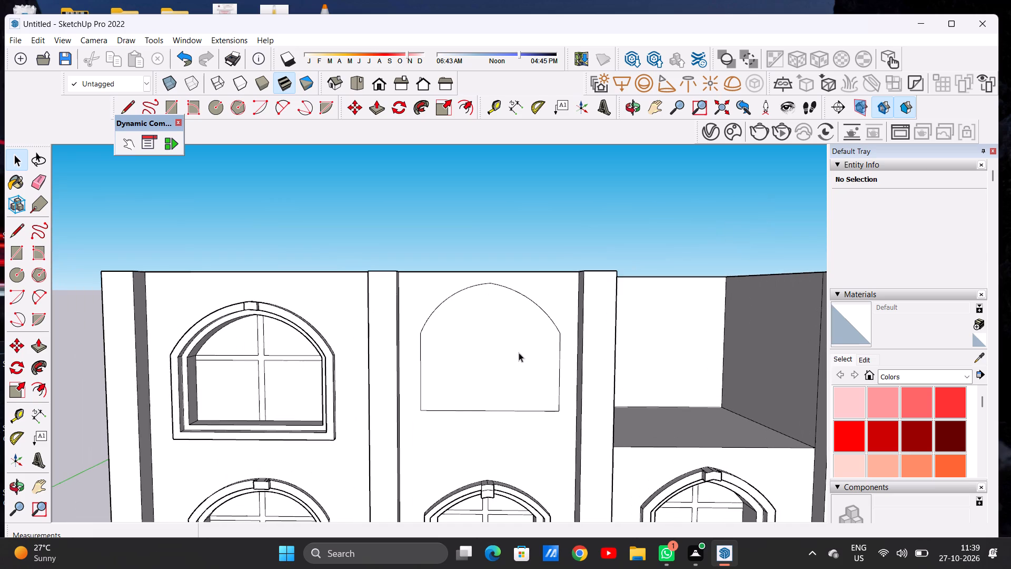
pyautogui.scroll(1, 528, 331)
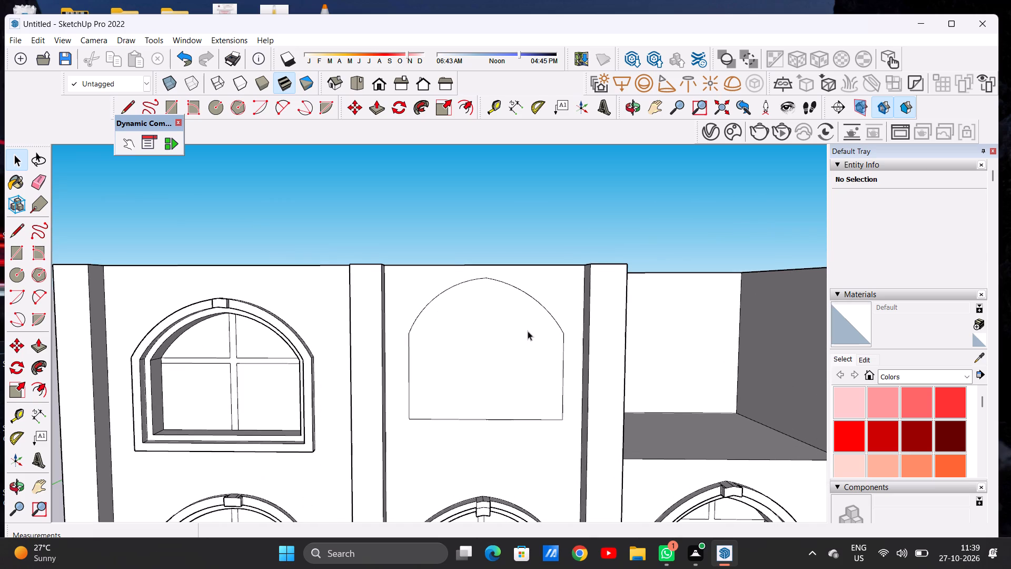
pyautogui.press('o')
pyautogui.press('f')
pyautogui.click(483, 292)
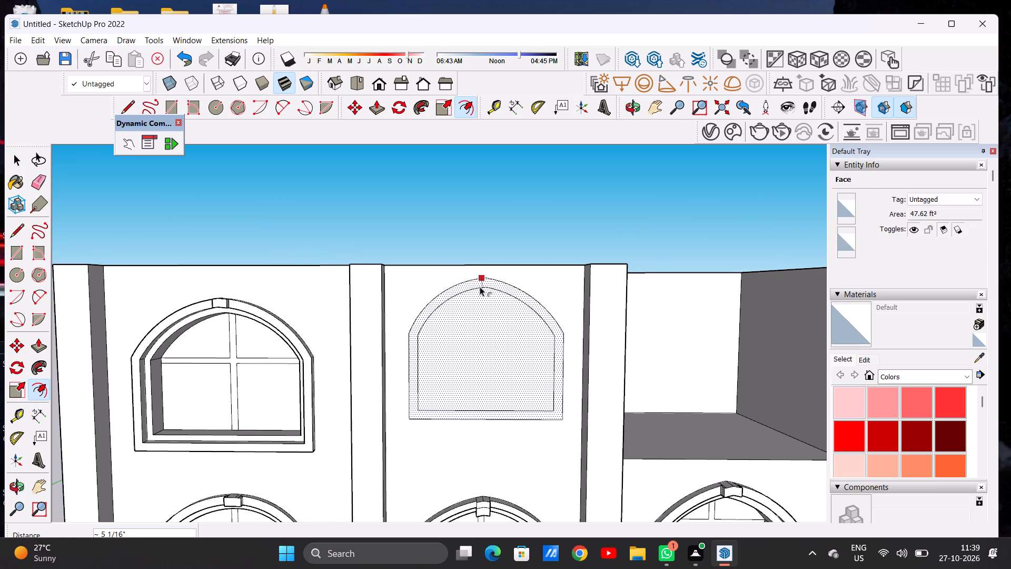
pyautogui.click(480, 287)
pyautogui.click(464, 301)
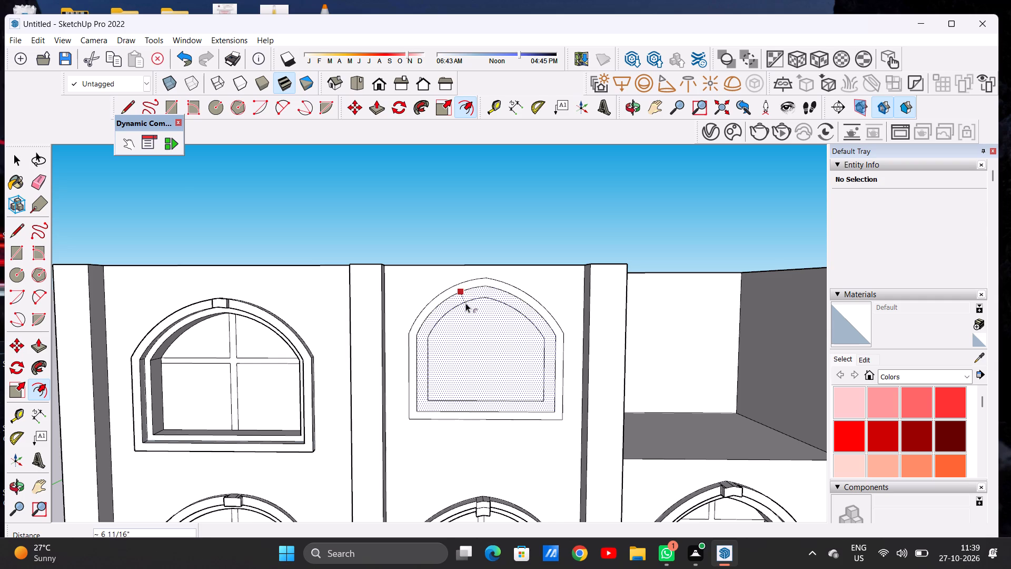
pyautogui.click(466, 298)
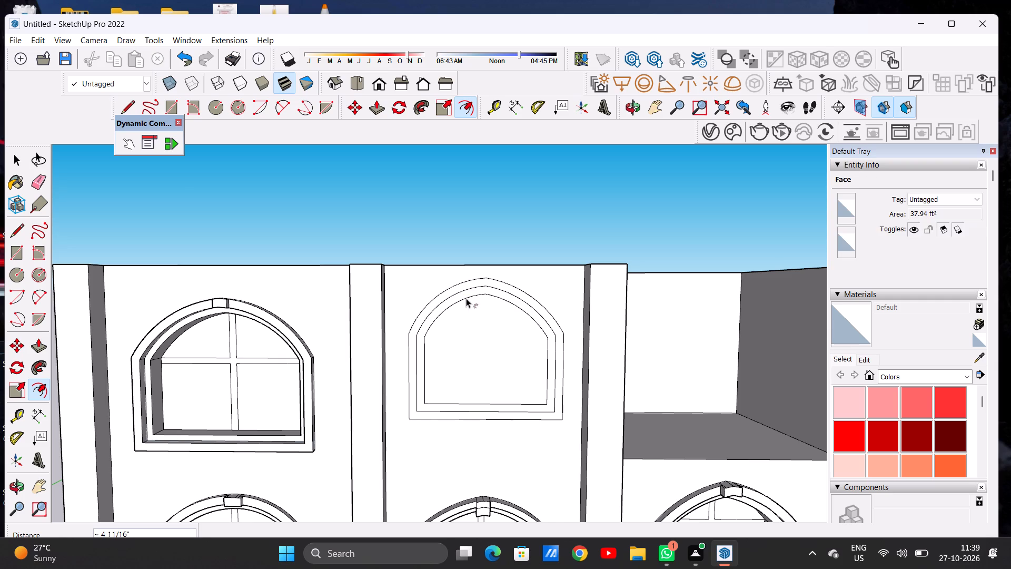
pyautogui.press('space')
# Draw the keystone's left side as a vertical line about 4 3/4" long across the outer frame band near the apex.
pyautogui.scroll(-4, 465, 318)
pyautogui.scroll(9, 481, 289)
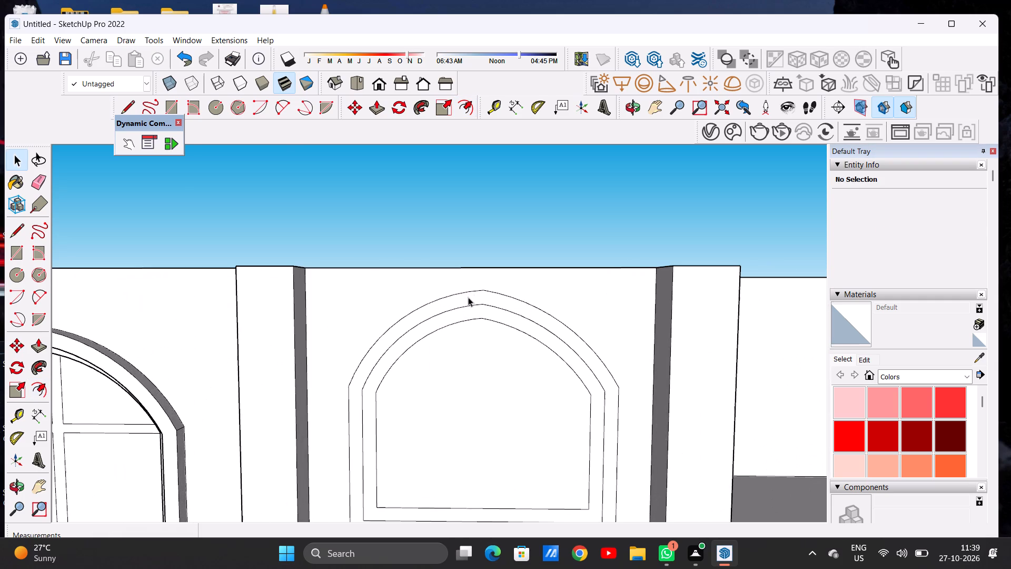
pyautogui.press('l')
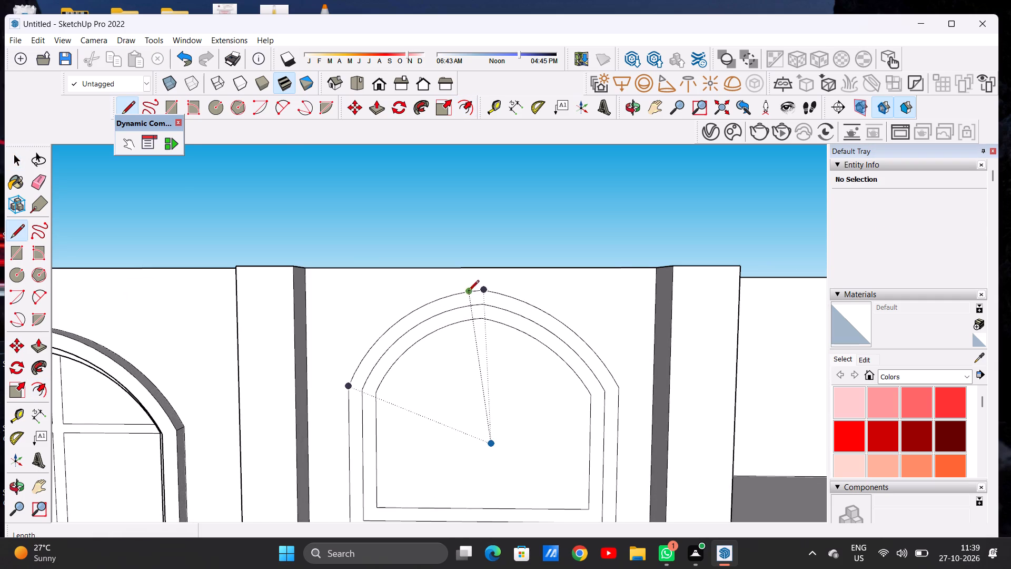
pyautogui.scroll(6, 468, 297)
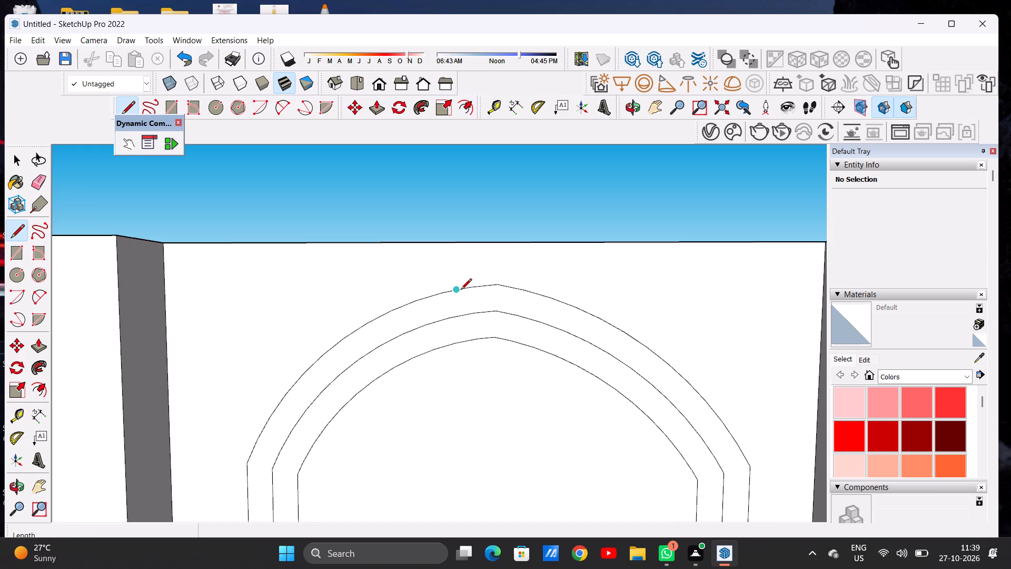
pyautogui.click(463, 289)
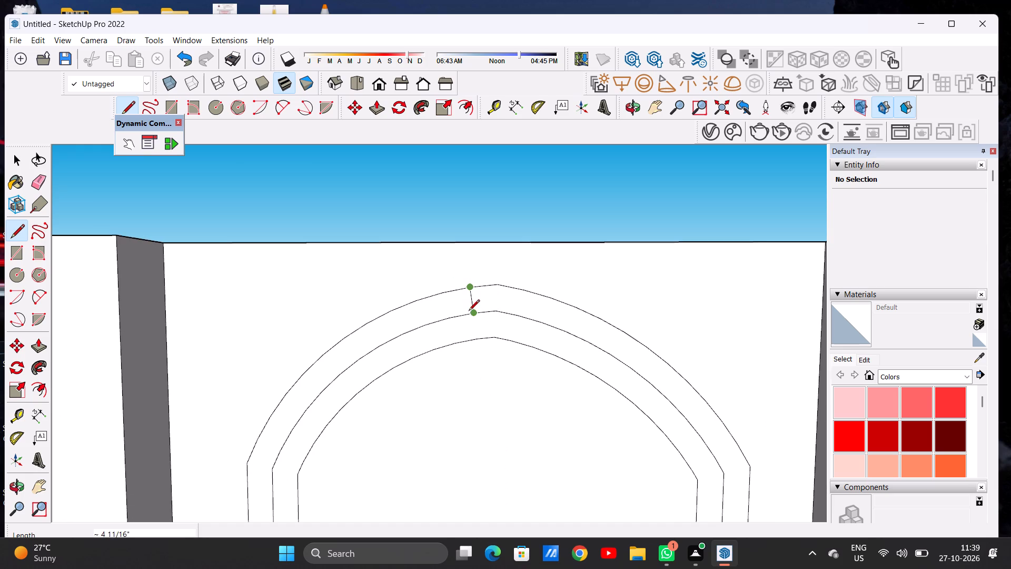
pyautogui.click(463, 315)
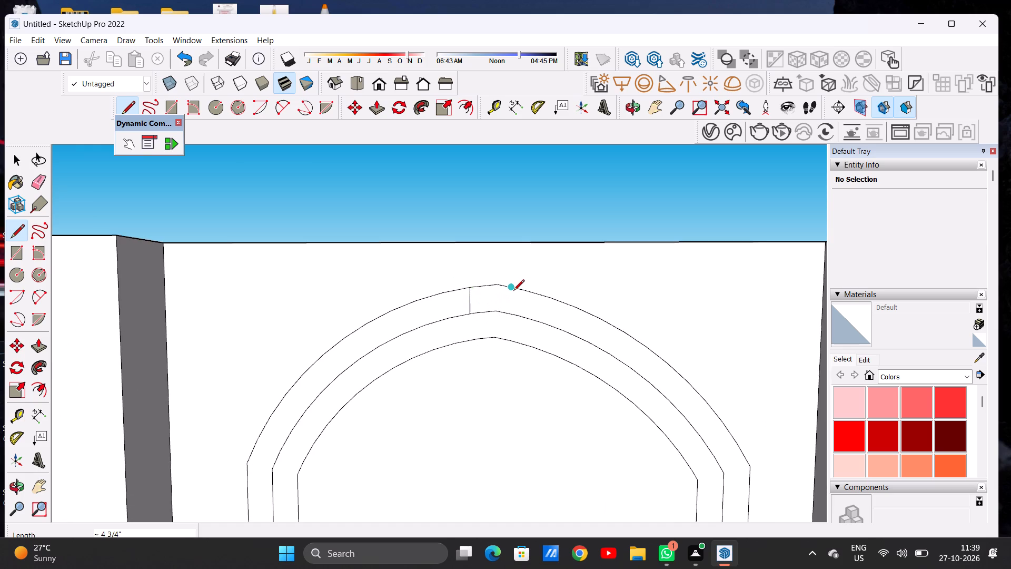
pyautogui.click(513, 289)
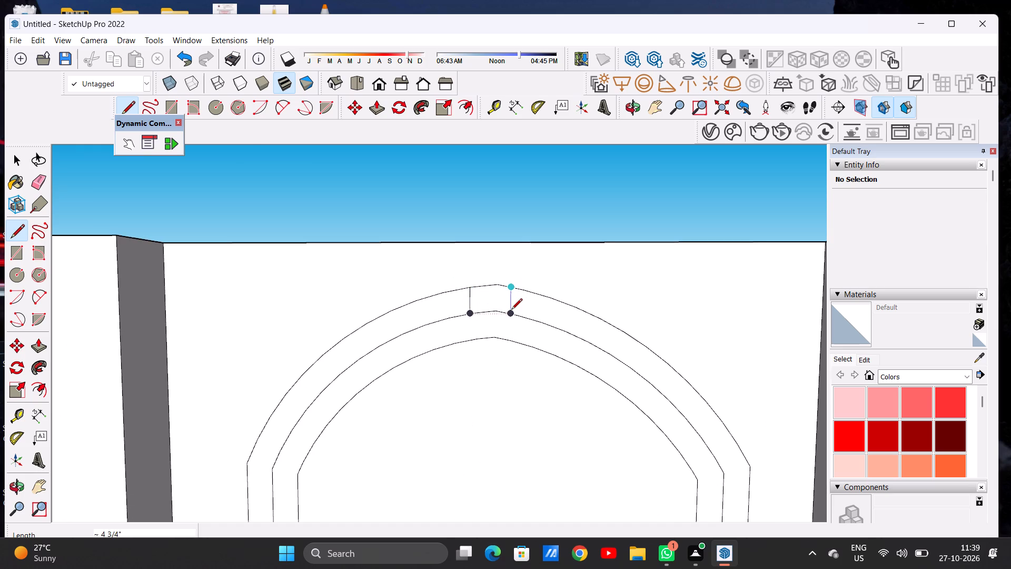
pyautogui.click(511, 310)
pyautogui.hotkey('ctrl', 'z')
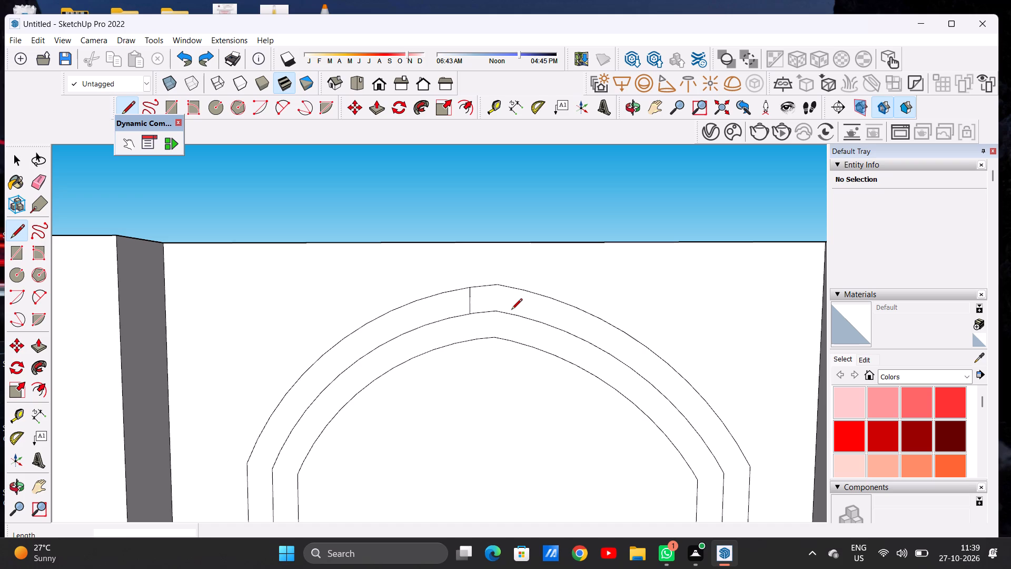
# Draw the keystone's right side as a vertical line about 4 3/4" long across the outer frame band, just past the apex.
pyautogui.press('l')
pyautogui.click(514, 288)
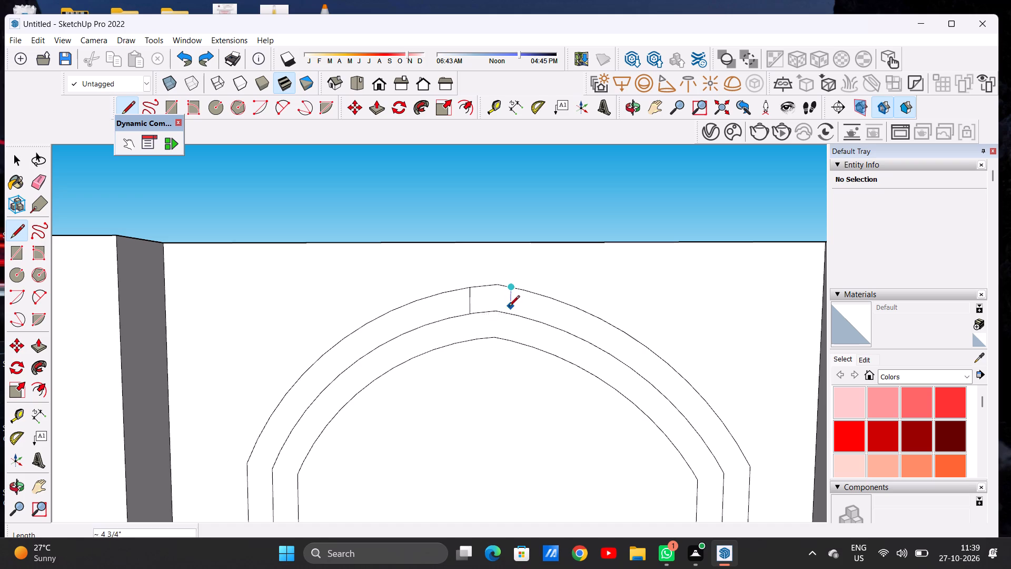
pyautogui.click(510, 313)
pyautogui.press('space')
pyautogui.scroll(-2, 505, 302)
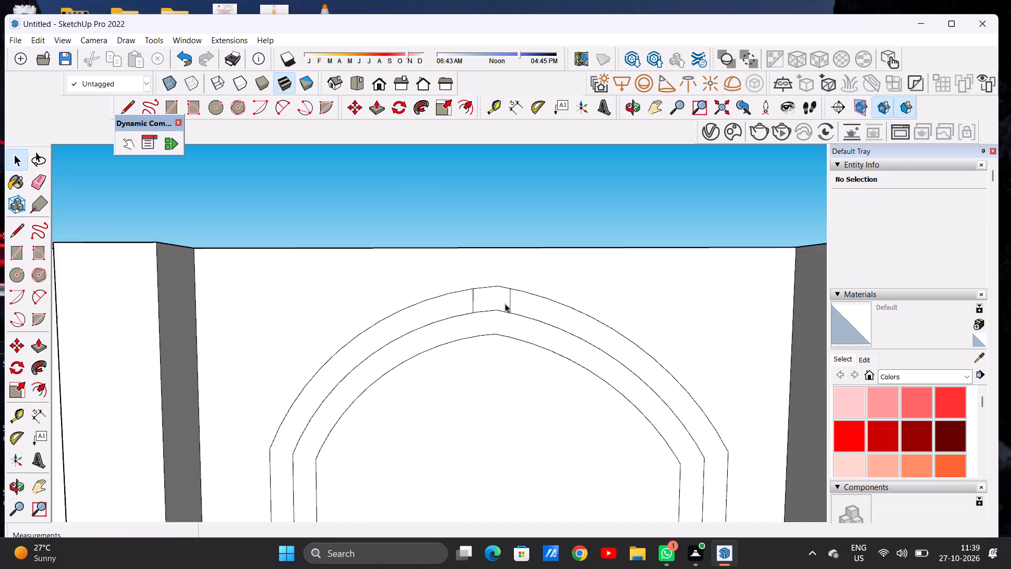
pyautogui.scroll(-12, 505, 303)
pyautogui.moveTo(511, 313); pyautogui.dragTo(508, 334, button='middle')
pyautogui.scroll(-5, 477, 302)
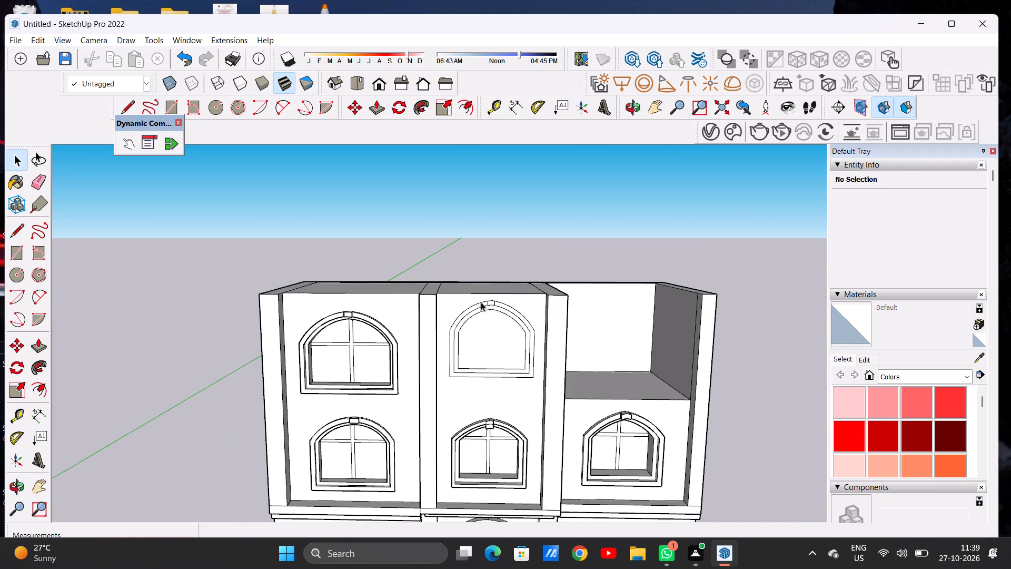
# Push the innermost arched face of the middle bay's upper window inward to recess the opening.
pyautogui.scroll(7, 493, 349)
pyautogui.press('p')
pyautogui.click(486, 354)
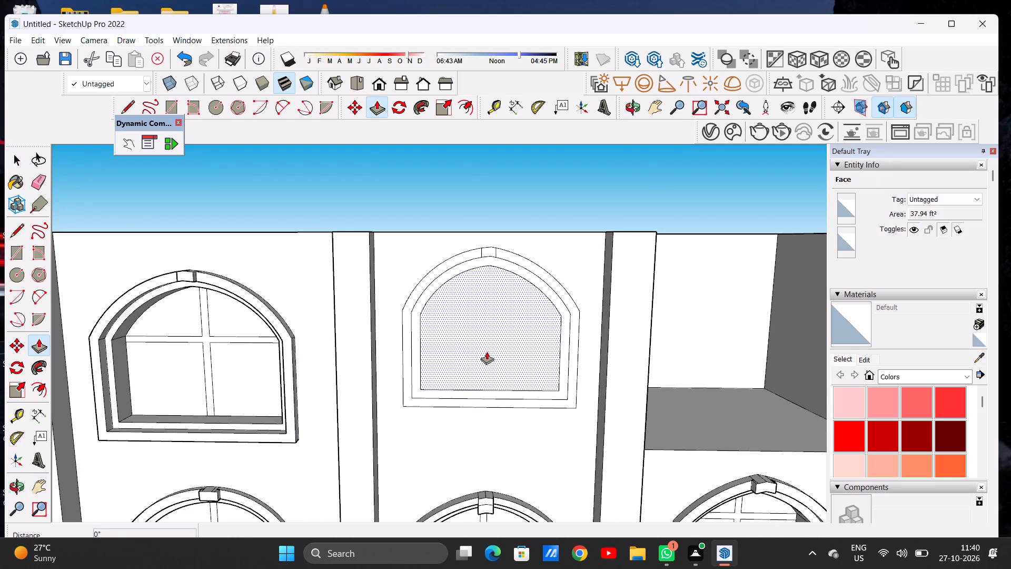
pyautogui.click(489, 348)
pyautogui.press('space')
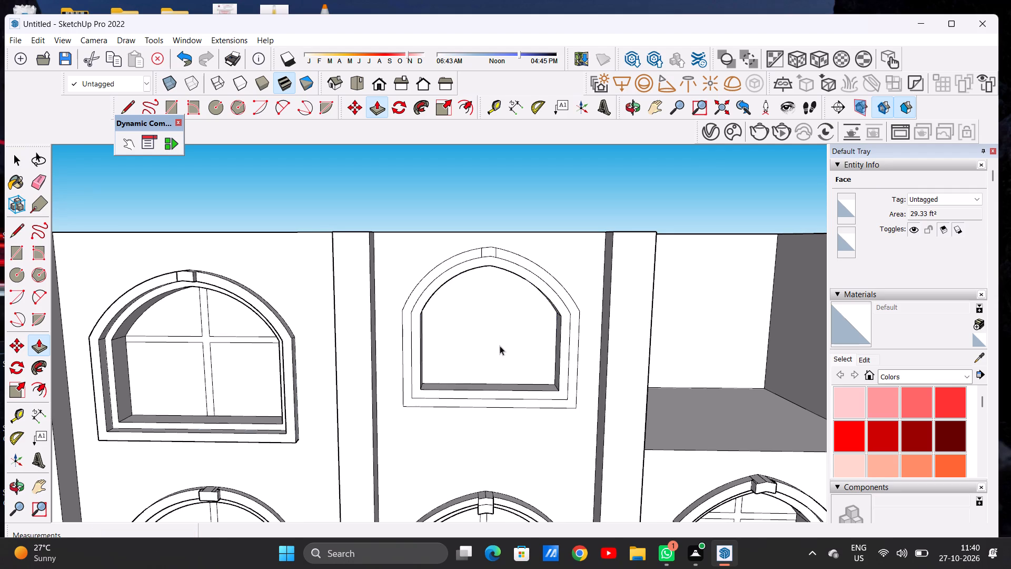
# Extrude the outer frame band of the middle upper window outward about 7 1/8".
pyautogui.moveTo(490, 345); pyautogui.dragTo(435, 352, button='middle')
pyautogui.scroll(1, 472, 333)
pyautogui.scroll(-5, 470, 328)
pyautogui.moveTo(492, 341); pyautogui.dragTo(440, 361, button='middle')
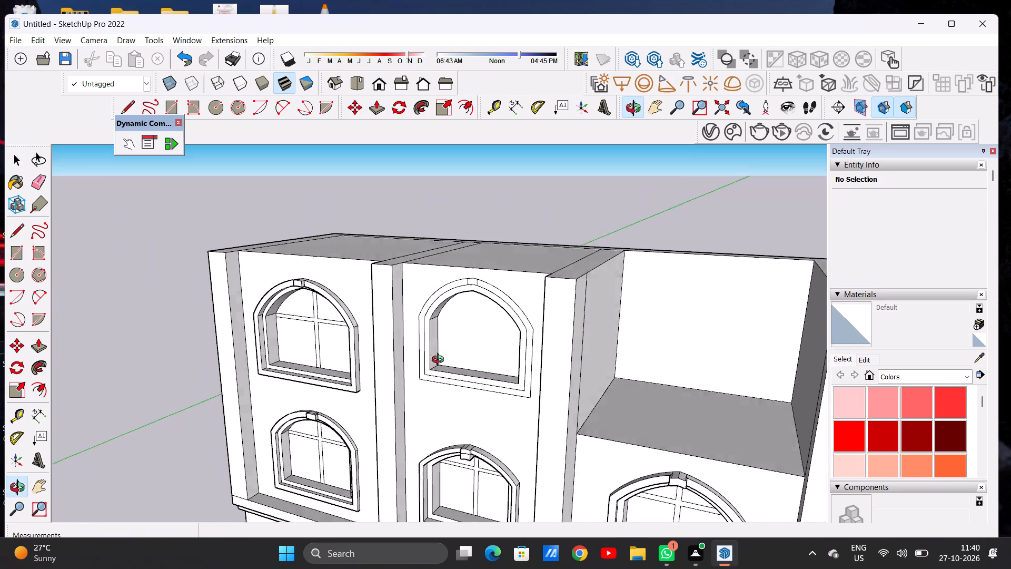
pyautogui.moveTo(440, 361); pyautogui.dragTo(439, 361, button='middle')
pyautogui.scroll(8, 527, 335)
pyautogui.press('p')
pyautogui.scroll(2, 531, 319)
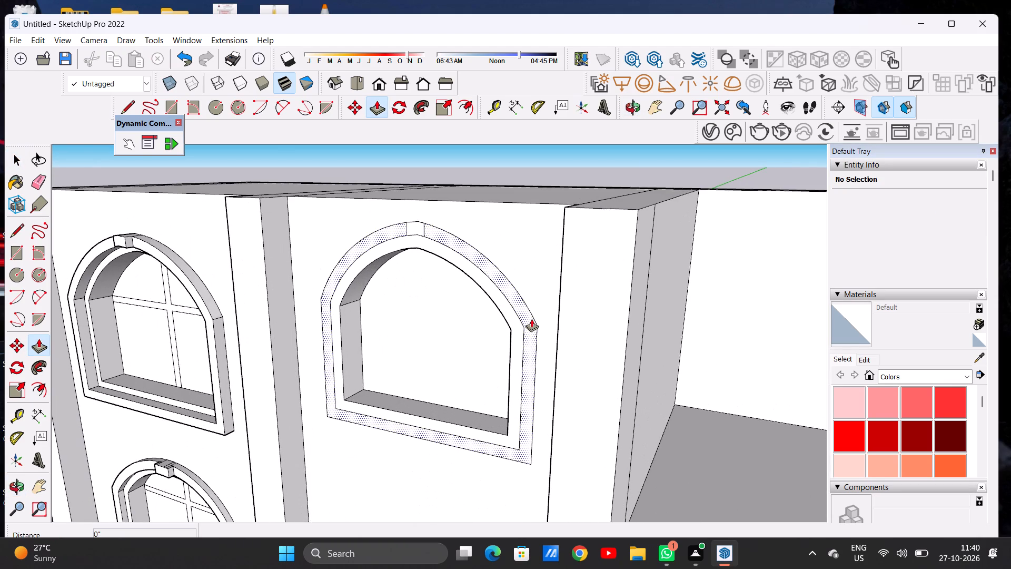
pyautogui.scroll(2, 531, 319)
pyautogui.click(531, 319)
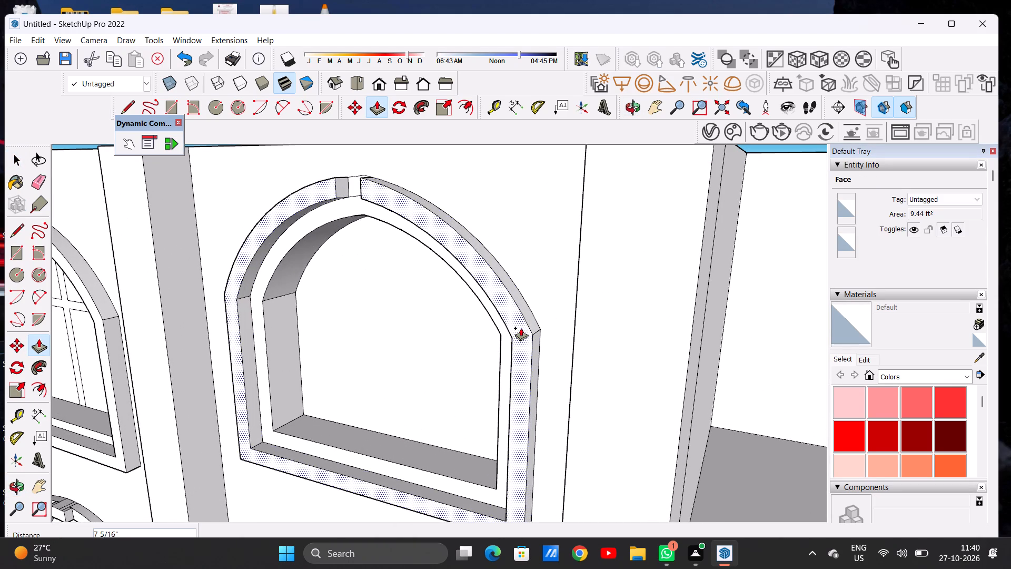
pyautogui.click(521, 328)
# Extrude the keystone face at the arch apex outward about 9 3/4", so it projects beyond the frame.
pyautogui.scroll(-7, 524, 330)
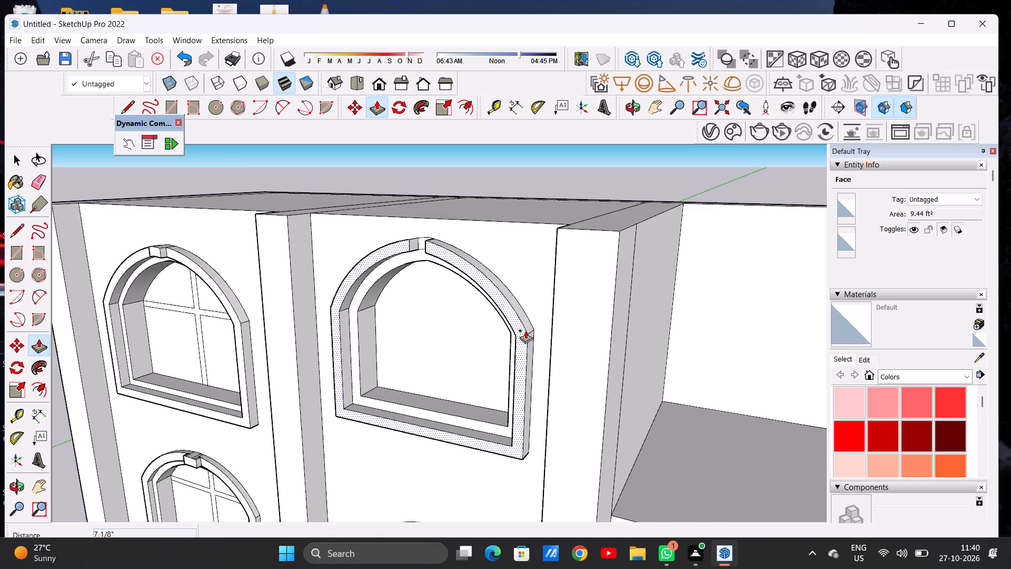
pyautogui.scroll(-2, 526, 330)
pyautogui.scroll(20, 443, 248)
pyautogui.scroll(4, 443, 248)
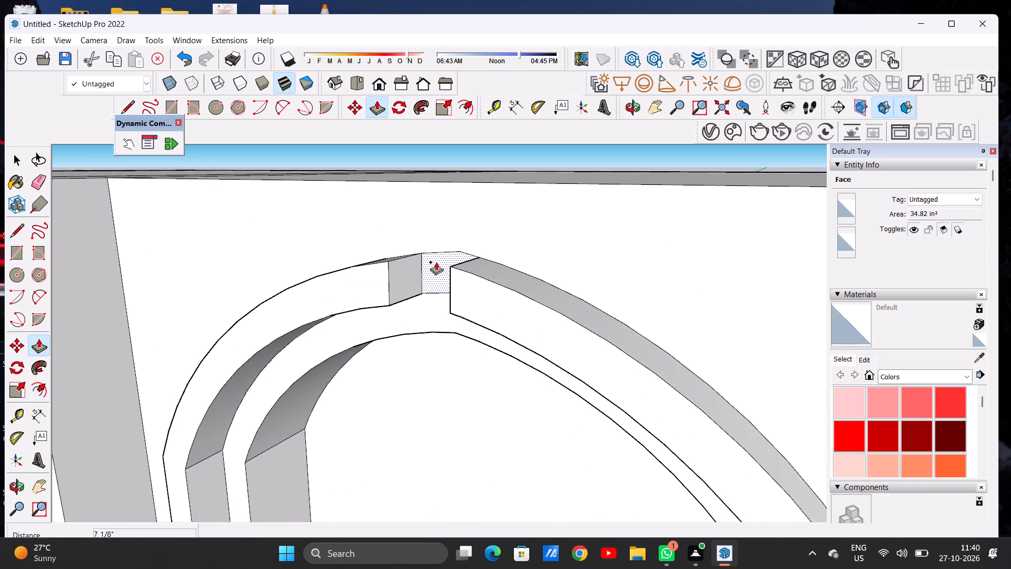
pyautogui.click(436, 262)
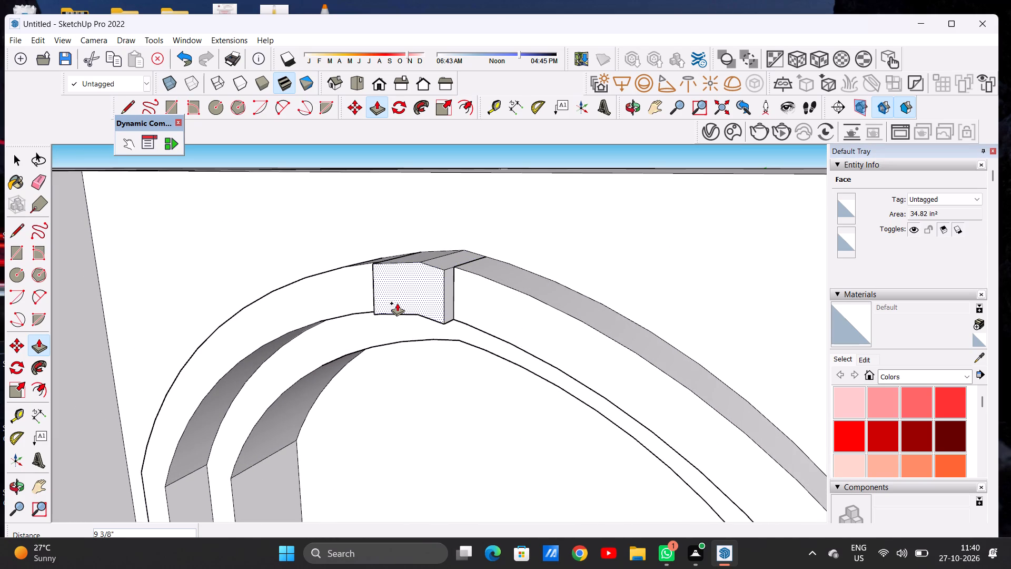
pyautogui.click(395, 306)
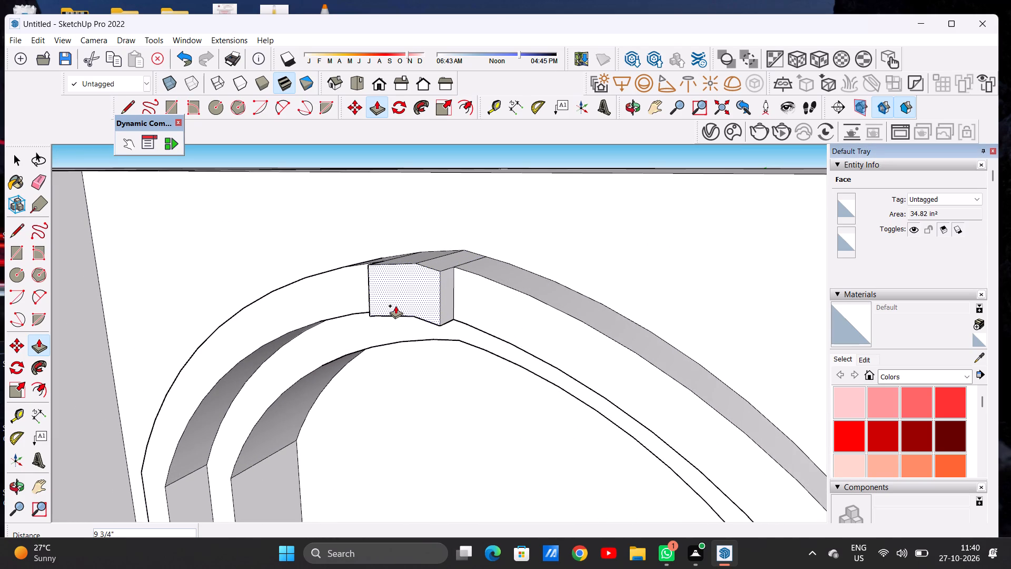
pyautogui.press('space')
# Examine the middle upper window's frame and keystone against the neighbouring windows on the facade.
pyautogui.scroll(-12, 440, 297)
pyautogui.moveTo(401, 312); pyautogui.dragTo(518, 287, button='middle')
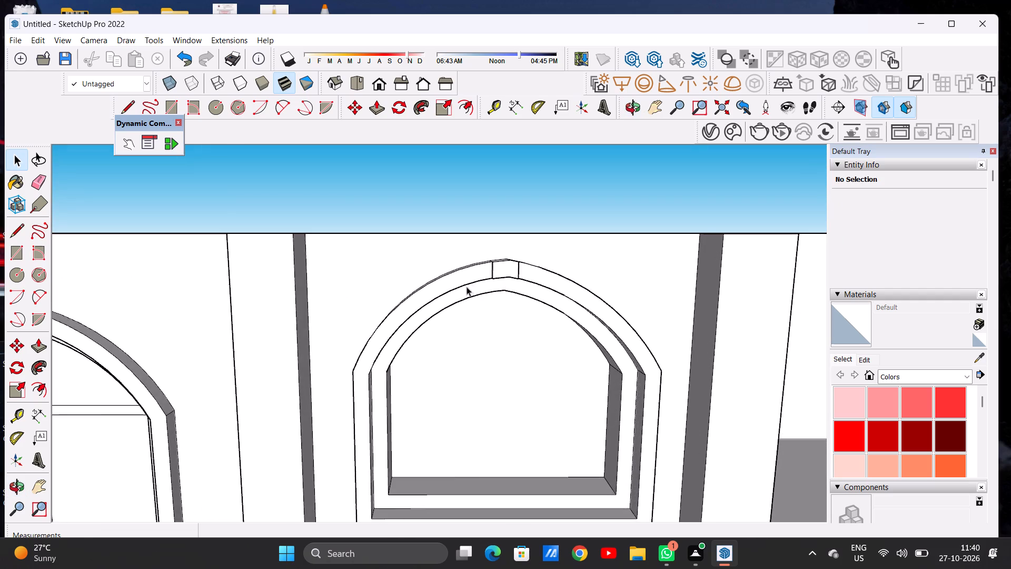
pyautogui.scroll(-7, 449, 283)
pyautogui.moveTo(472, 311); pyautogui.dragTo(451, 299, button='middle')
pyautogui.scroll(-7, 471, 277)
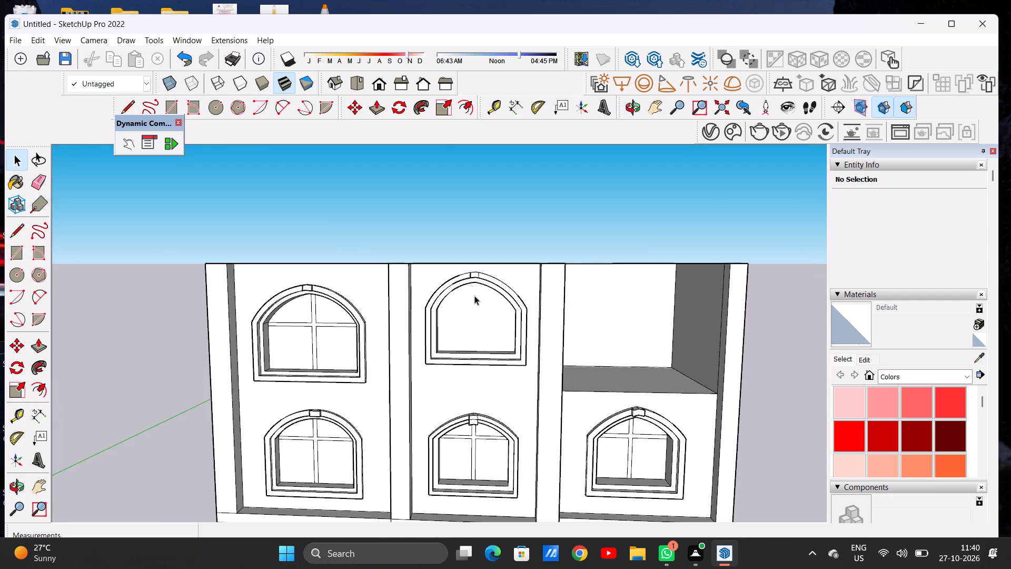
pyautogui.scroll(8, 477, 374)
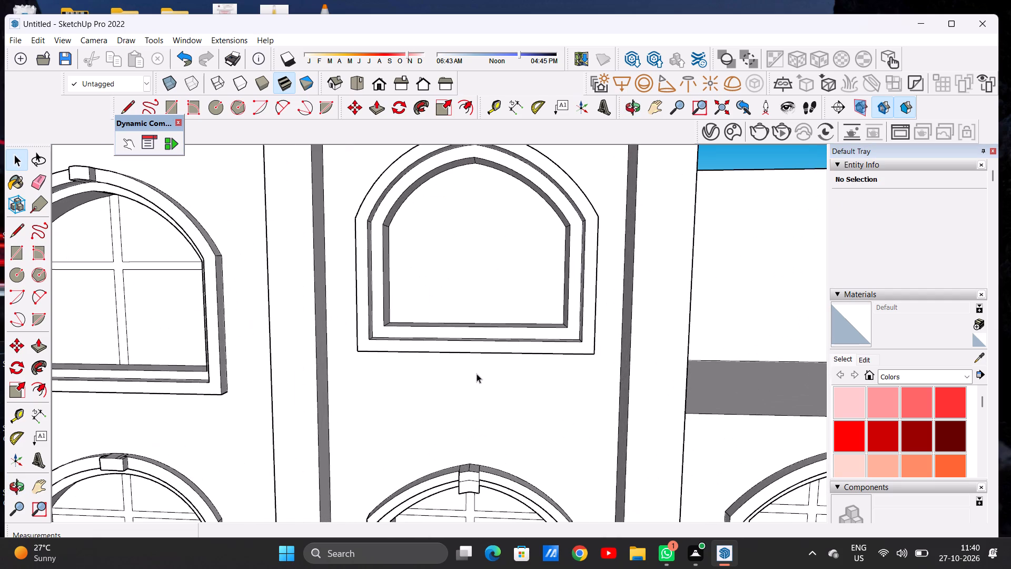
pyautogui.scroll(-3, 427, 356)
pyautogui.moveTo(440, 384); pyautogui.dragTo(447, 369, button='middle')
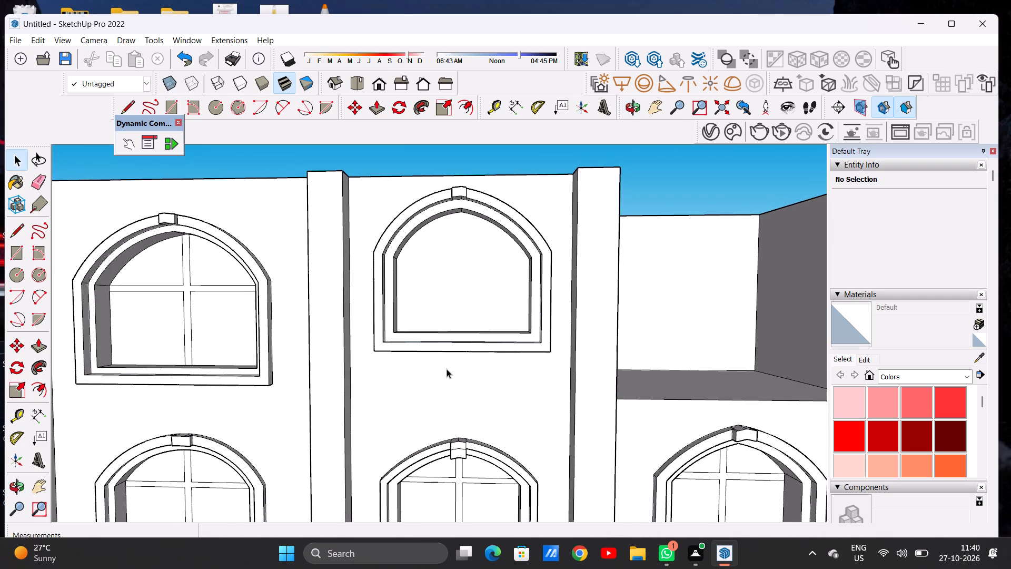
pyautogui.scroll(-5, 464, 343)
pyautogui.moveTo(458, 382); pyautogui.dragTo(449, 382, button='middle')
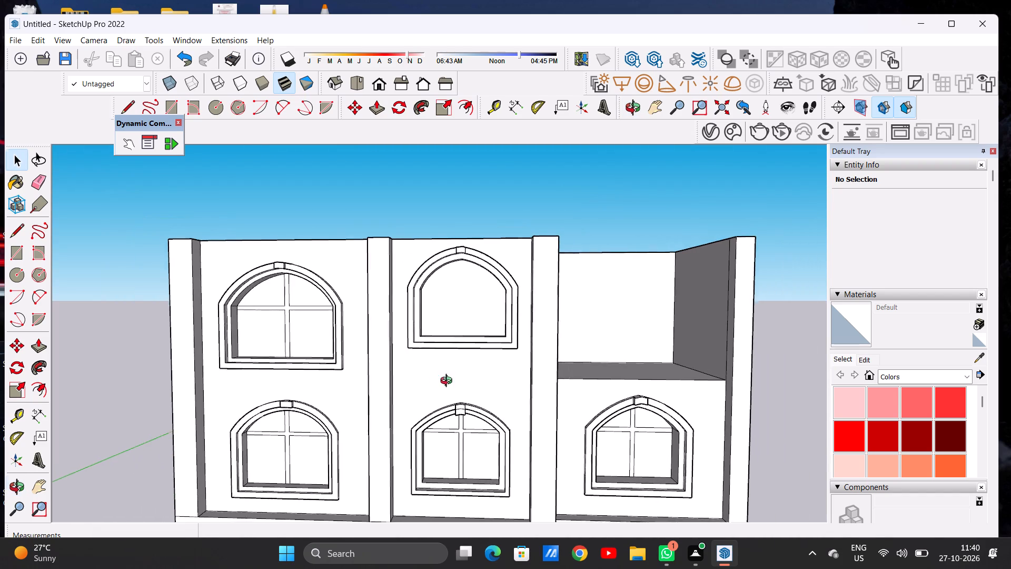
# Draw a vertical line about 4 11/16" long across the bottom frame band at each lower inner corner to separate the sill.
pyautogui.moveTo(449, 382); pyautogui.dragTo(341, 428, button='middle')
pyautogui.scroll(6, 462, 347)
pyautogui.scroll(5, 508, 375)
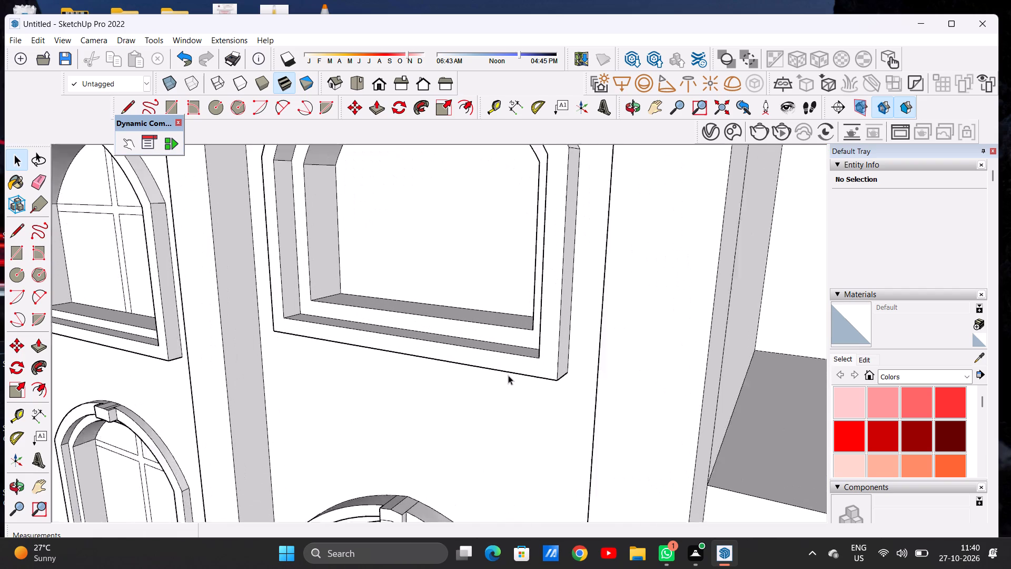
pyautogui.scroll(1, 508, 375)
pyautogui.press('l')
pyautogui.scroll(4, 537, 366)
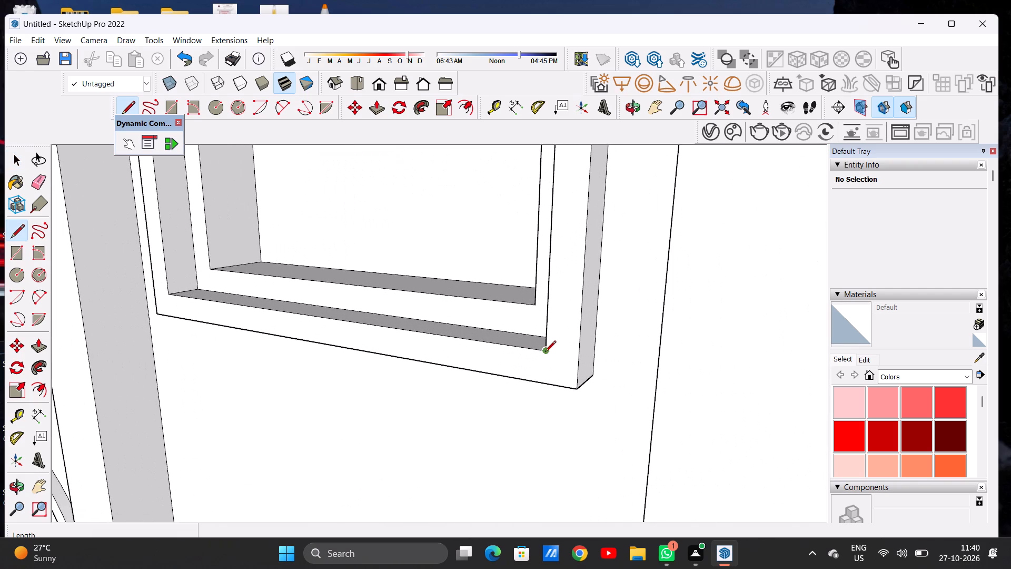
pyautogui.click(545, 352)
pyautogui.click(542, 381)
pyautogui.scroll(-7, 554, 367)
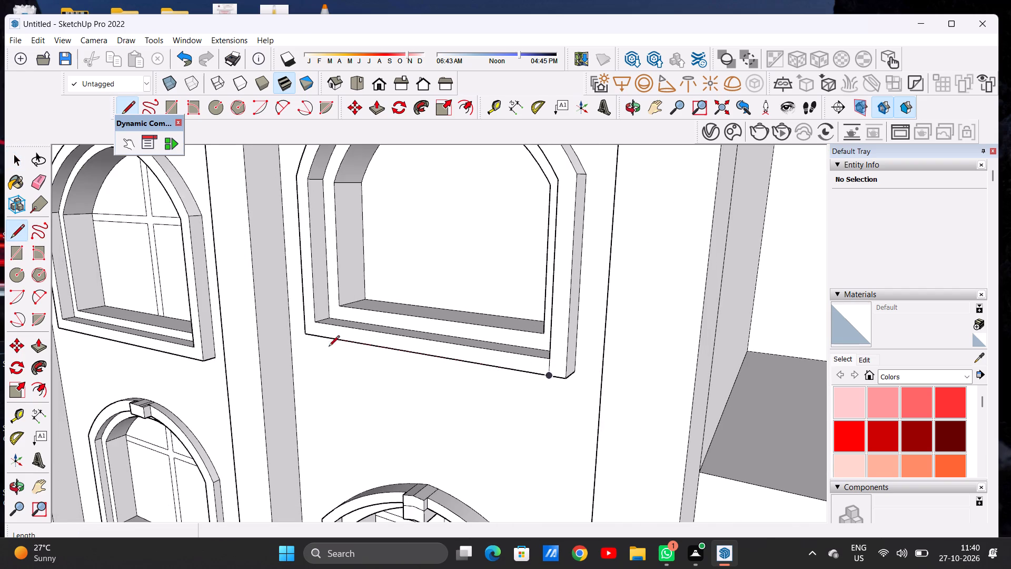
pyautogui.scroll(12, 302, 324)
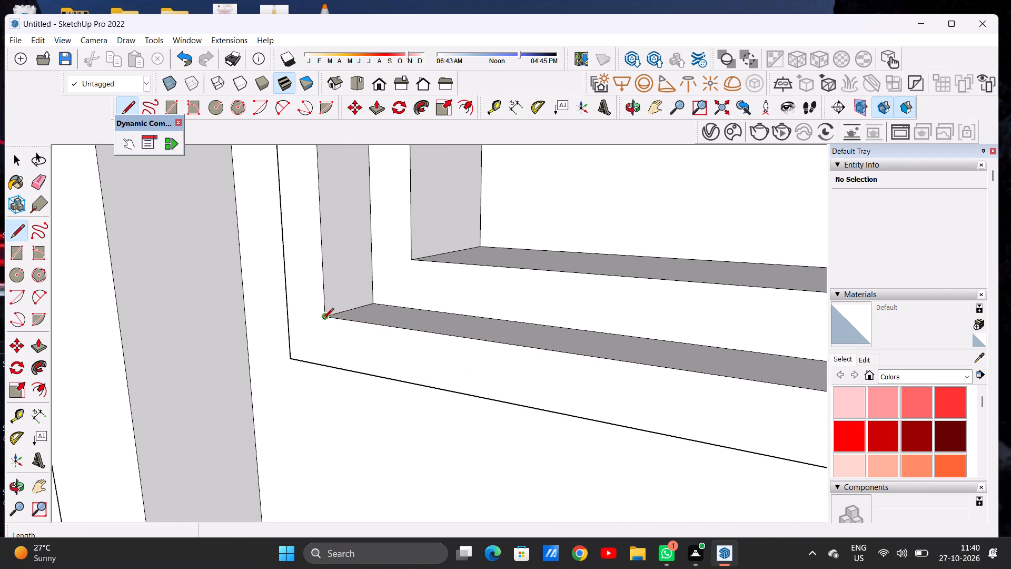
pyautogui.click(323, 320)
pyautogui.click(327, 362)
# Extrude the separated bottom face outward into a deep projecting sill below the middle upper window.
pyautogui.press('space')
pyautogui.press('p')
pyautogui.scroll(-8, 369, 340)
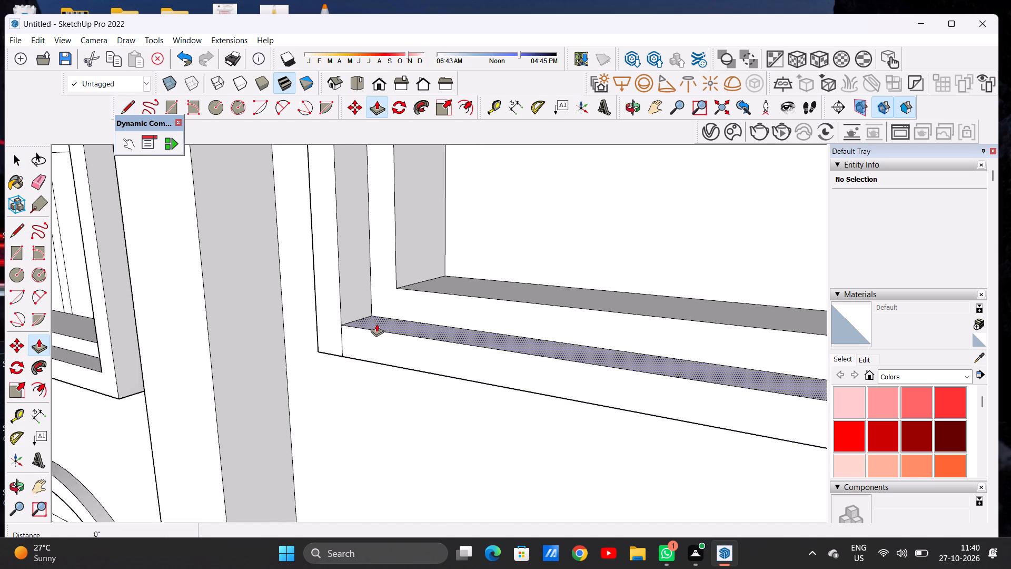
pyautogui.scroll(-8, 376, 323)
pyautogui.scroll(5, 569, 357)
pyautogui.click(569, 357)
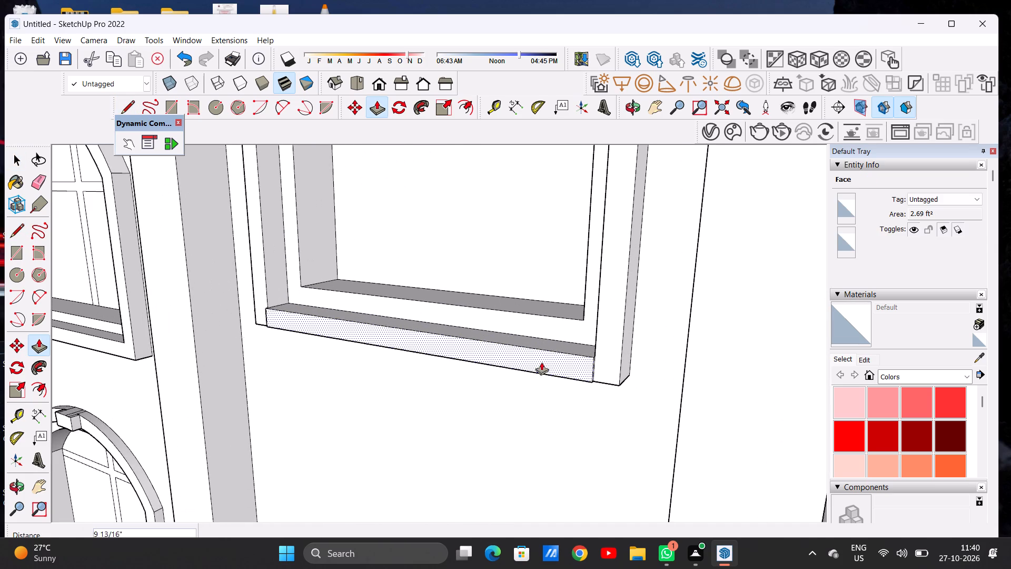
pyautogui.click(522, 369)
pyautogui.press('space')
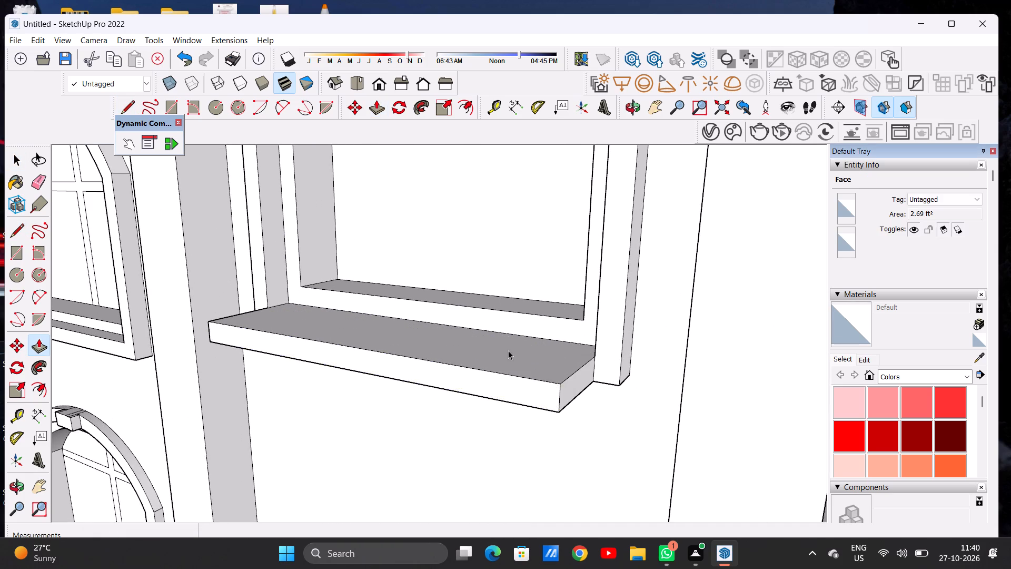
# Examine the projecting sill from the front and from above.
pyautogui.scroll(-16, 517, 337)
pyautogui.moveTo(438, 365); pyautogui.dragTo(527, 398, button='middle')
pyautogui.scroll(6, 518, 346)
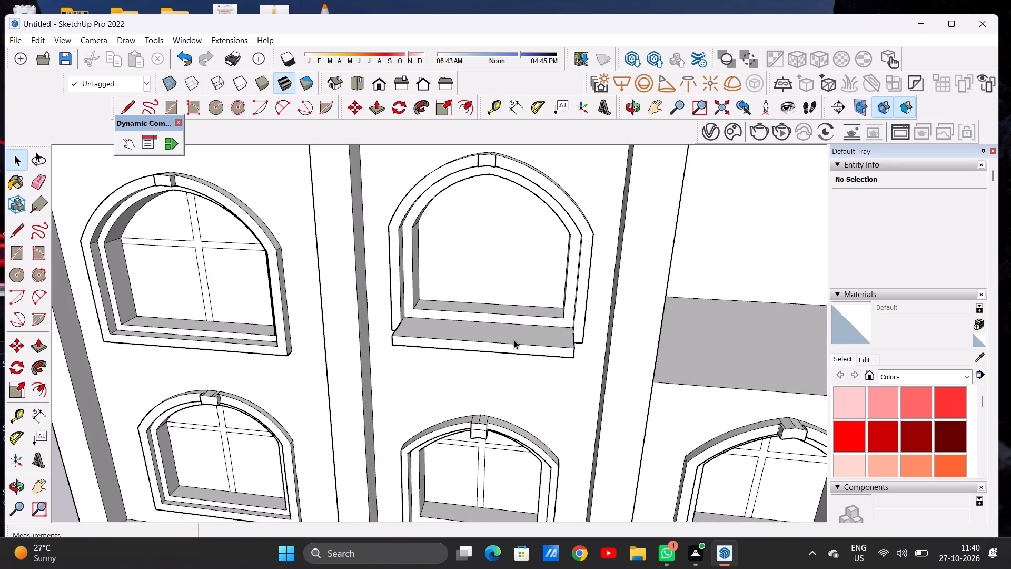
pyautogui.moveTo(493, 347); pyautogui.dragTo(513, 286, button='middle')
pyautogui.middleClick(513, 281)
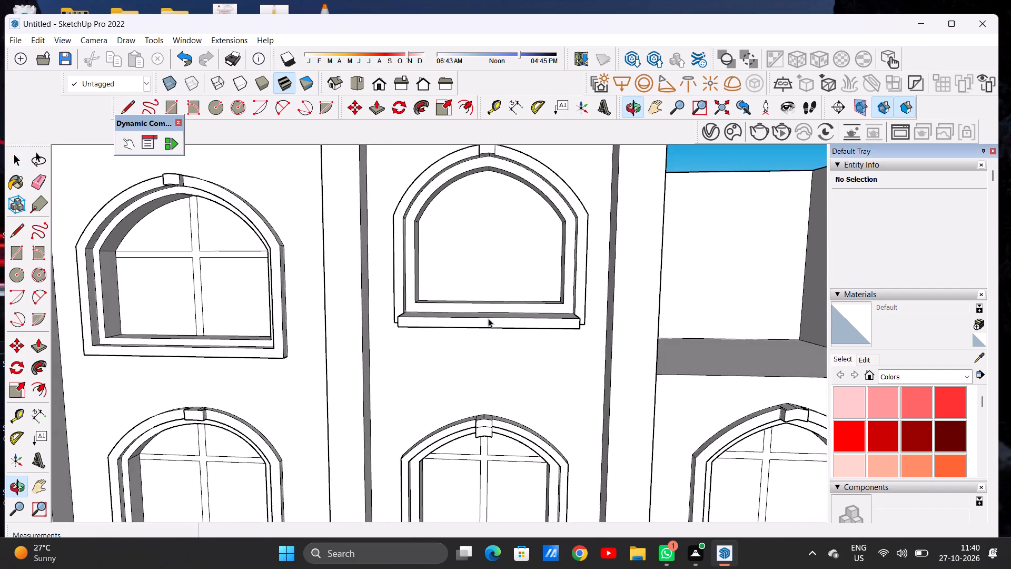
pyautogui.moveTo(488, 337); pyautogui.dragTo(523, 270, button='middle')
pyautogui.middleClick(523, 269)
pyautogui.moveTo(487, 277); pyautogui.dragTo(455, 350, button='middle')
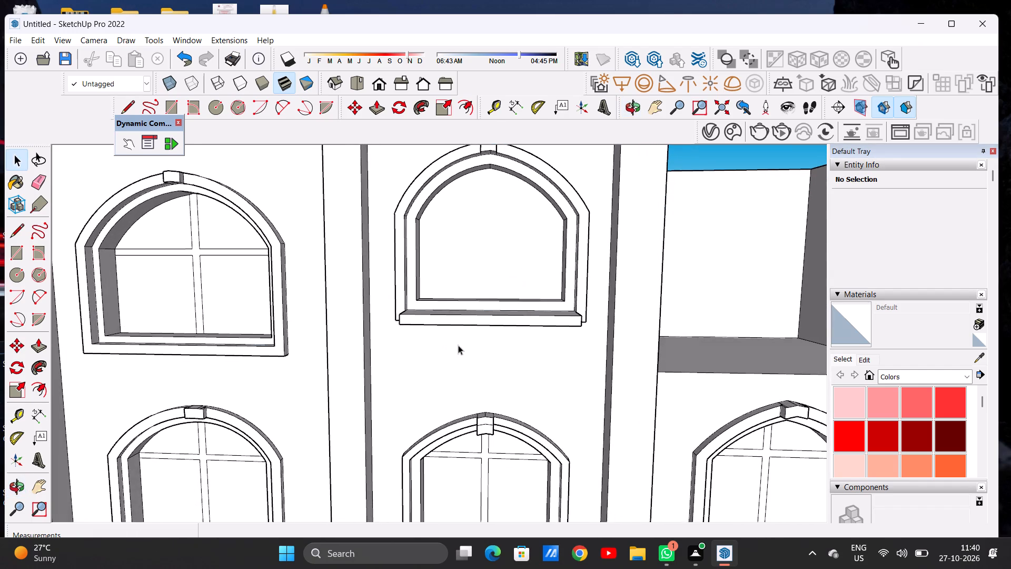
pyautogui.scroll(5, 463, 323)
pyautogui.scroll(-2, 463, 323)
pyautogui.moveTo(458, 313); pyautogui.dragTo(459, 321, button='middle')
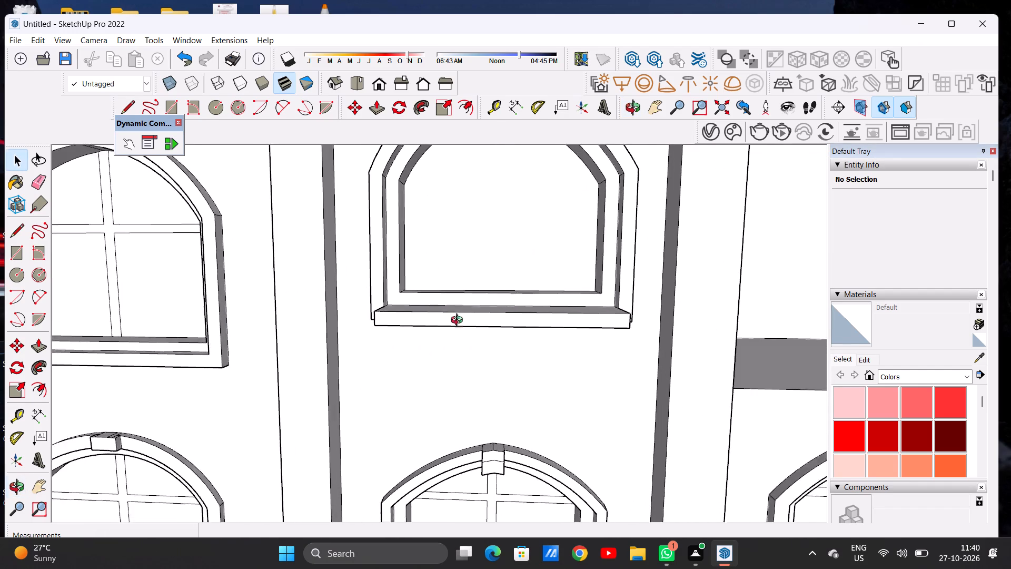
pyautogui.moveTo(459, 321); pyautogui.dragTo(438, 390, button='middle')
pyautogui.middleClick(438, 390)
# Lower the sill's top face about 1 3/4" and raise a separate upper layer about 3 5/16" thick from it.
pyautogui.scroll(3, 441, 335)
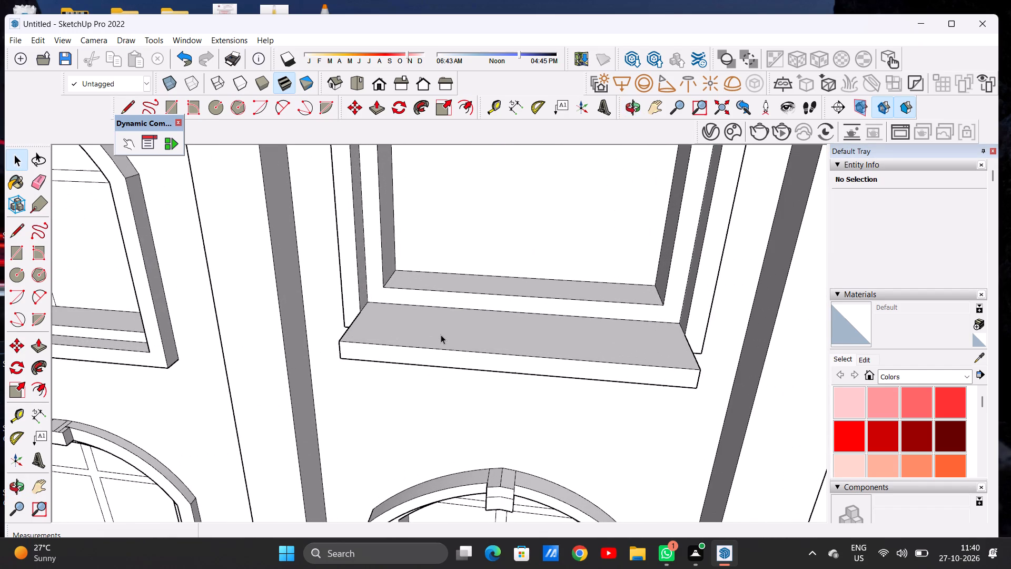
pyautogui.press('p')
pyautogui.click(492, 337)
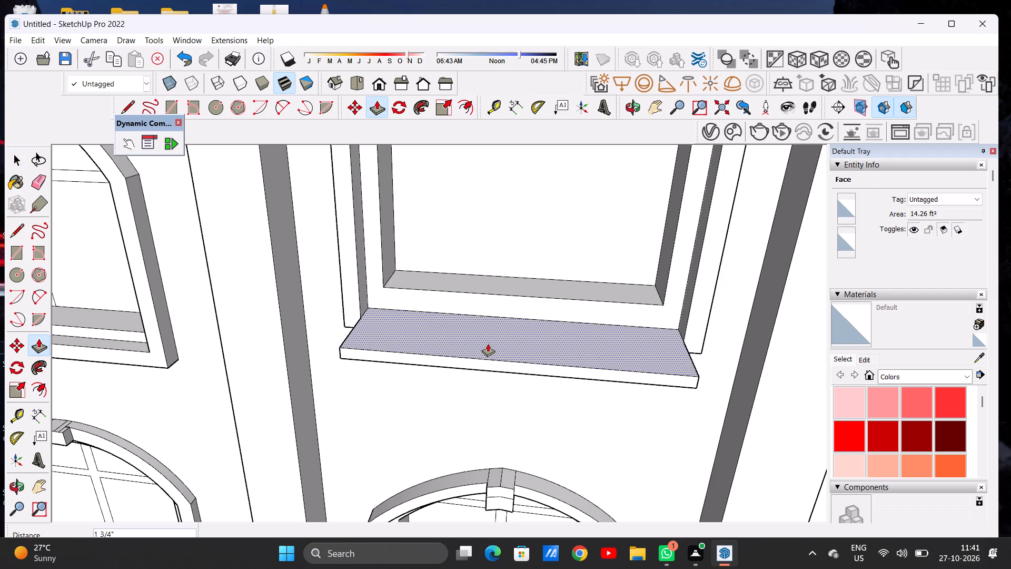
pyautogui.click(488, 344)
pyautogui.click(502, 343)
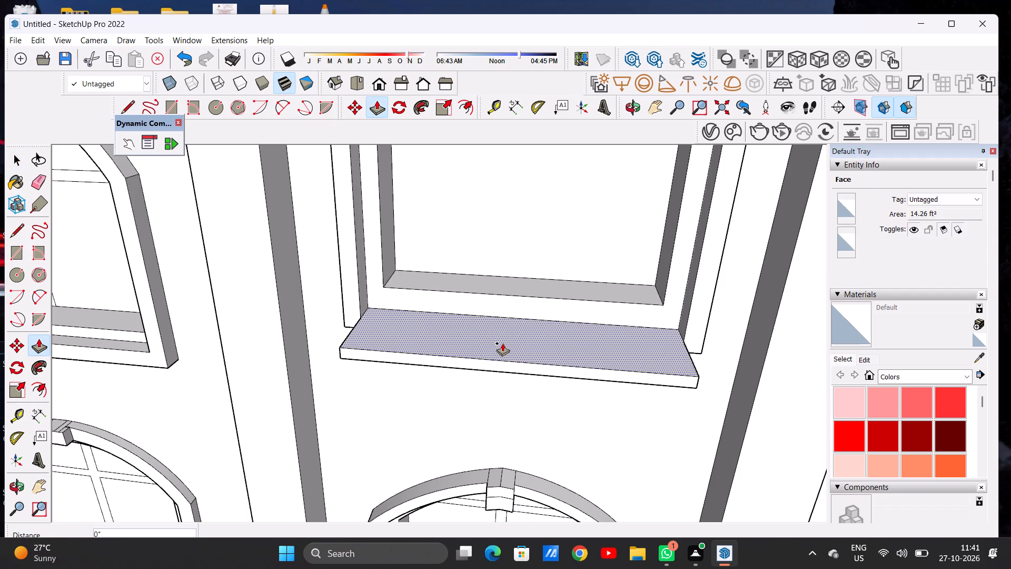
pyautogui.click(506, 331)
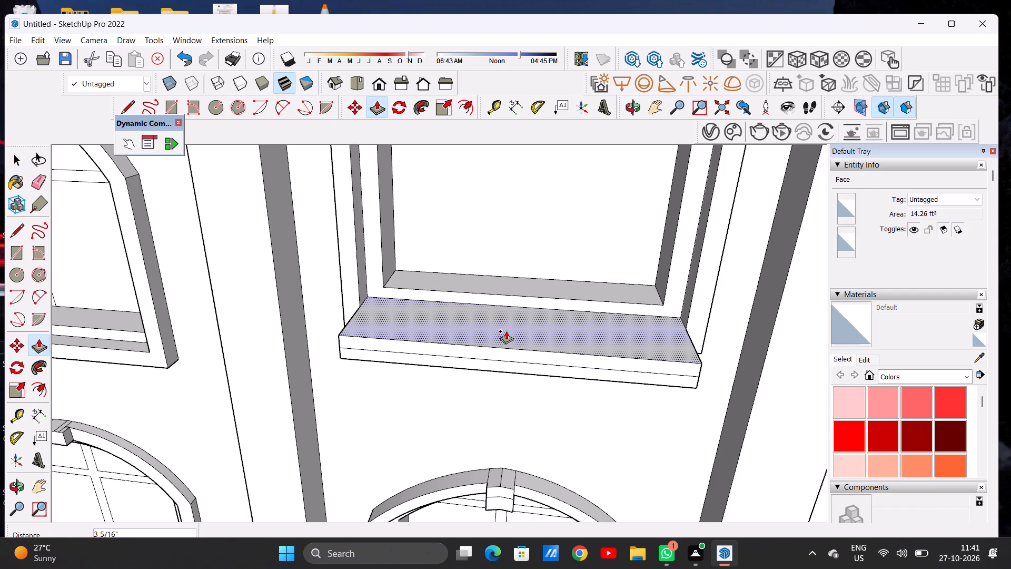
pyautogui.press('space')
# Extend the left end of the sill's upper layer slightly past the lower layer.
pyautogui.scroll(-5, 499, 338)
pyautogui.moveTo(421, 359); pyautogui.dragTo(508, 325, button='middle')
pyautogui.press('p')
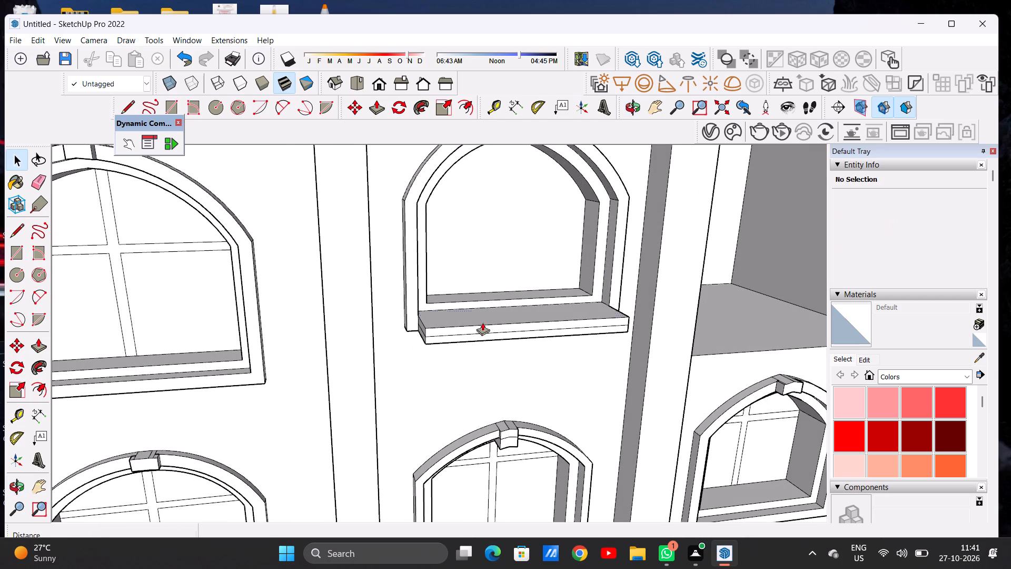
pyautogui.scroll(10, 434, 329)
pyautogui.scroll(-1, 421, 333)
pyautogui.scroll(6, 421, 333)
pyautogui.click(415, 326)
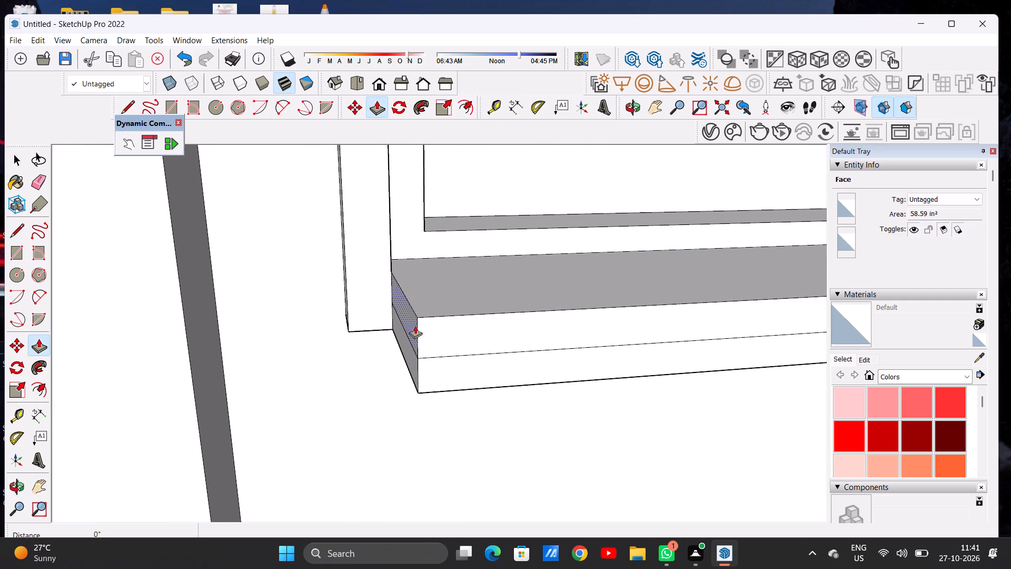
pyautogui.click(404, 325)
# Extrude the front face of the sill's upper layer forward about 2 7/8".
pyautogui.click(420, 328)
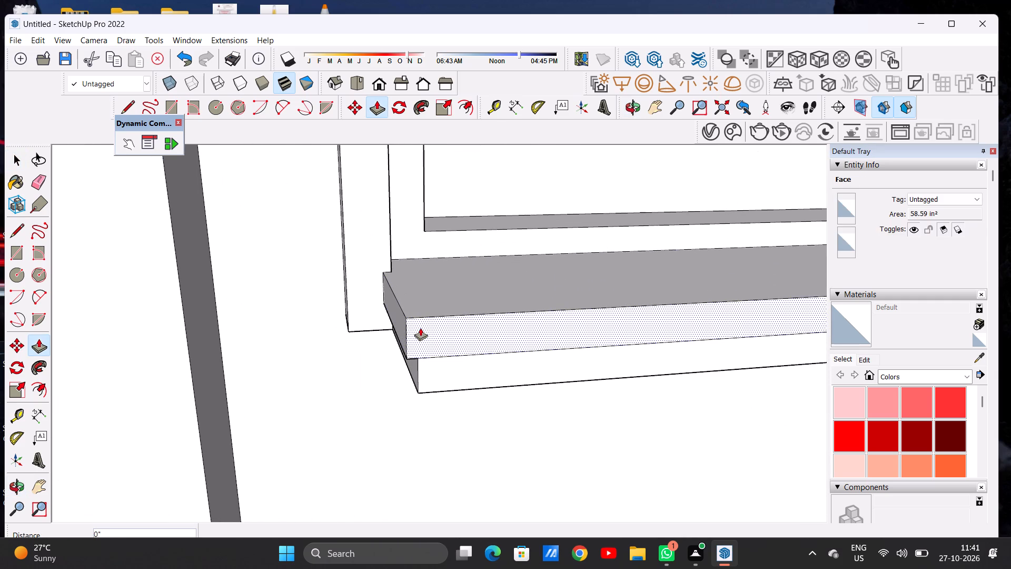
pyautogui.click(424, 340)
# Extend the right end of the sill's upper layer slightly past the lower layer.
pyautogui.scroll(-16, 398, 349)
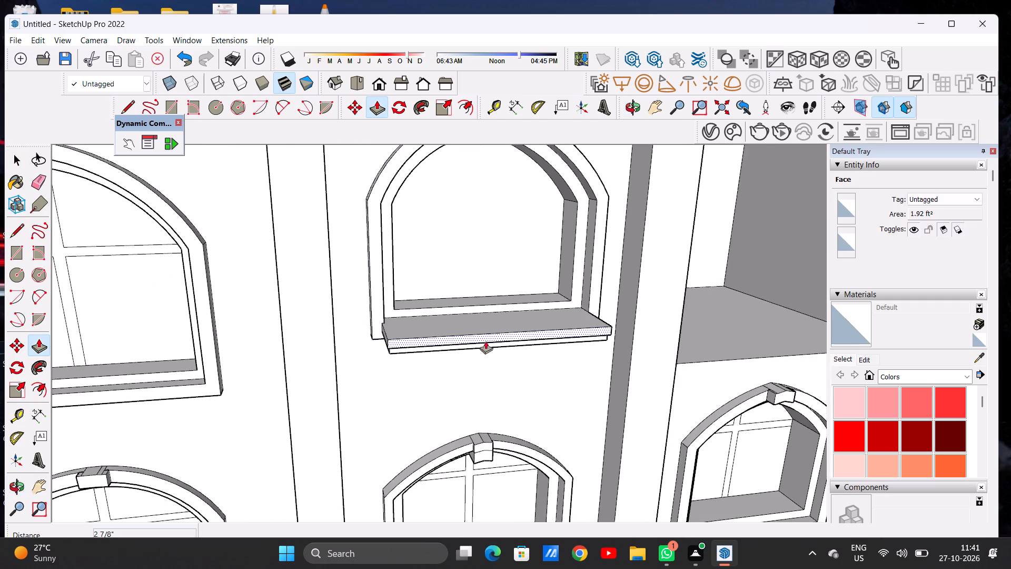
pyautogui.moveTo(506, 341); pyautogui.dragTo(353, 350, button='middle')
pyautogui.scroll(11, 561, 363)
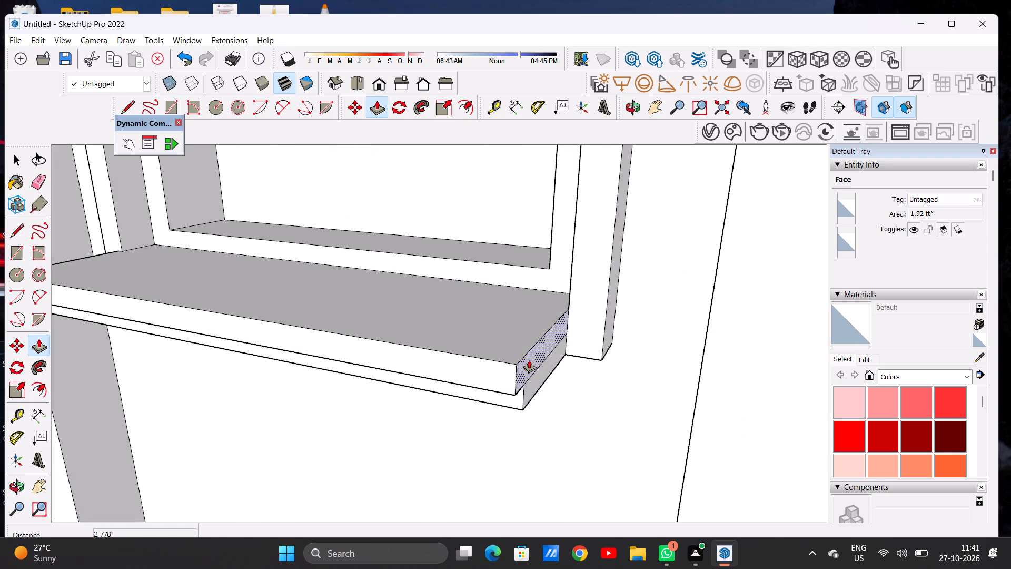
pyautogui.click(527, 360)
pyautogui.click(538, 360)
pyautogui.press('space')
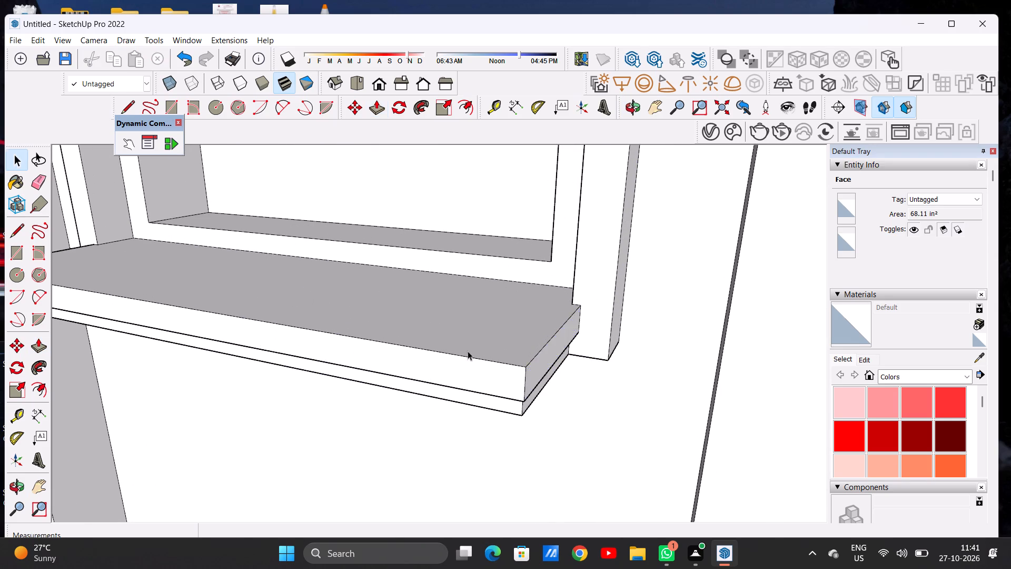
# Examine the stepped sill and its overhangs from the front and from above.
pyautogui.scroll(-14, 466, 351)
pyautogui.moveTo(417, 369); pyautogui.dragTo(523, 323, button='middle')
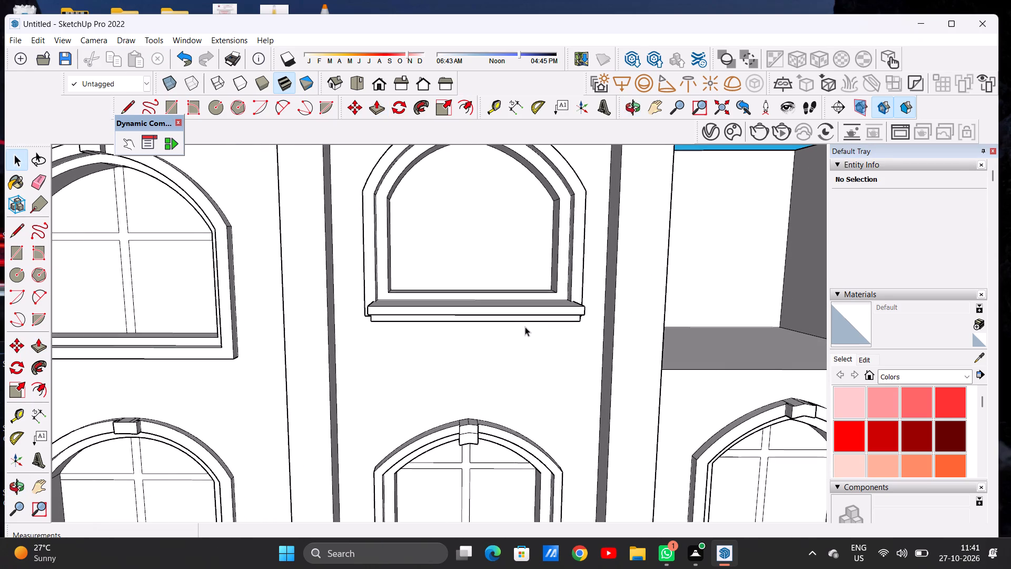
pyautogui.scroll(6, 503, 320)
pyautogui.scroll(-1, 503, 320)
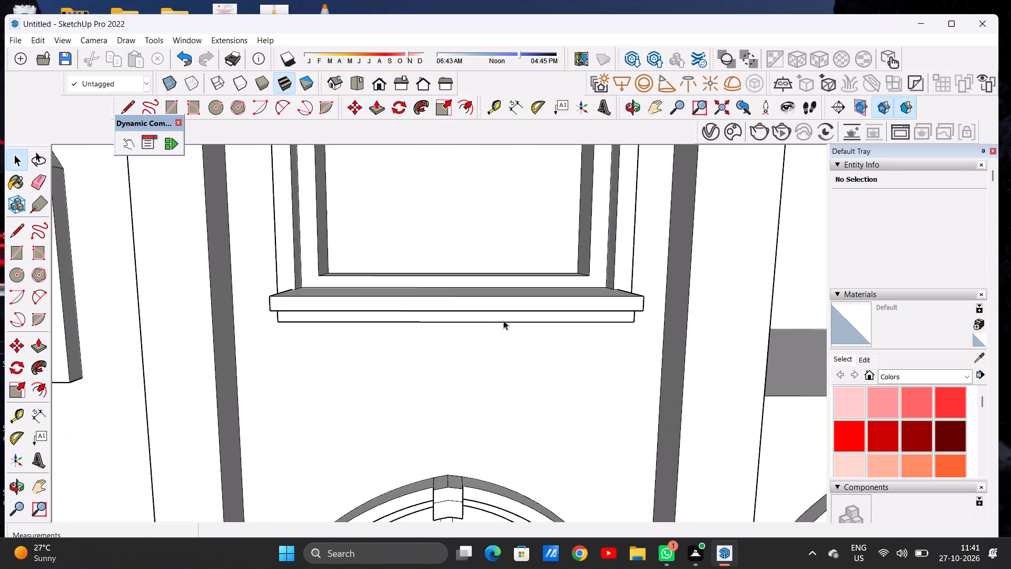
pyautogui.scroll(-10, 494, 336)
pyautogui.moveTo(485, 307); pyautogui.dragTo(470, 332, button='middle')
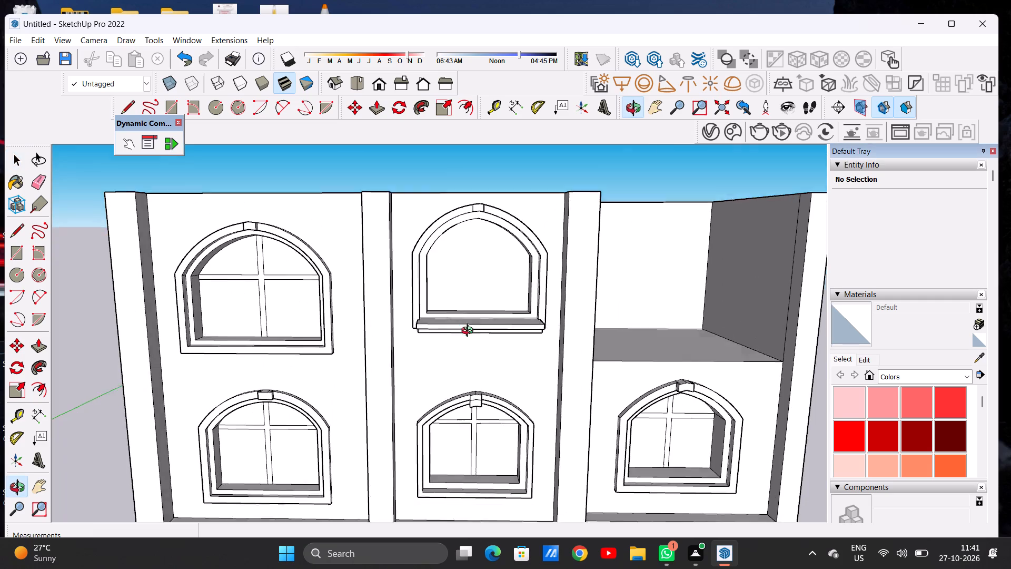
pyautogui.moveTo(470, 332); pyautogui.dragTo(473, 380, button='middle')
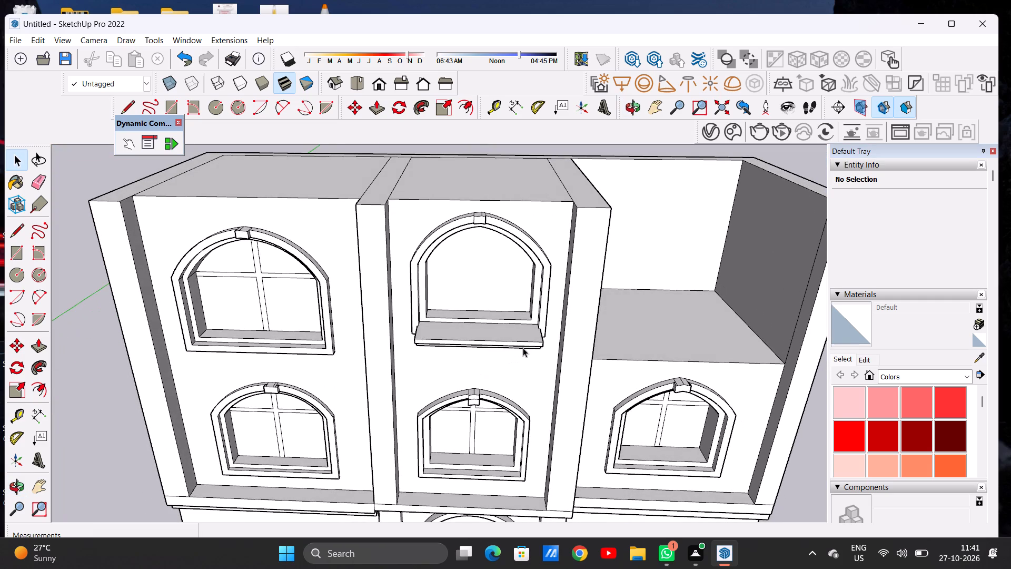
pyautogui.scroll(3, 509, 336)
pyautogui.scroll(-1, 509, 336)
pyautogui.scroll(3, 509, 336)
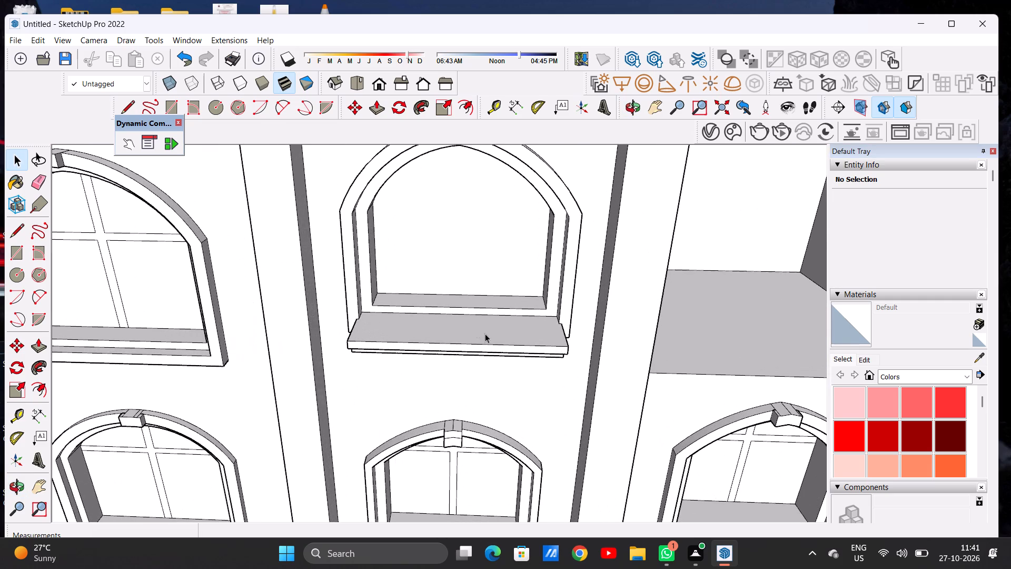
# Draw an inset outline on the sill's top face, with side lines about 1' 11 1/8" long running from the window wall toward the front.
pyautogui.moveTo(467, 320); pyautogui.dragTo(465, 384, button='middle')
pyautogui.scroll(2, 402, 360)
pyautogui.scroll(-1, 388, 360)
pyautogui.scroll(3, 388, 360)
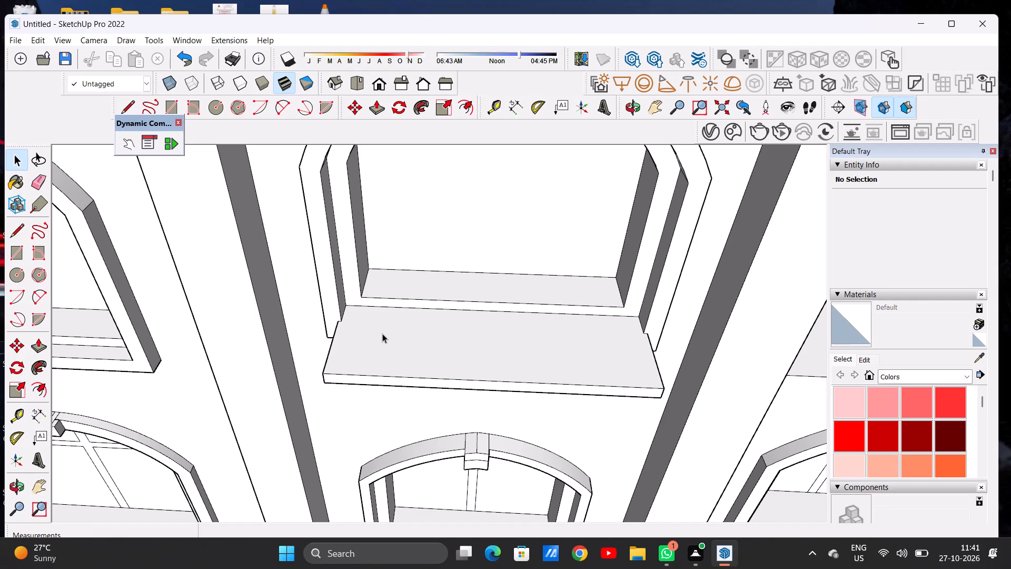
pyautogui.press('l')
pyautogui.scroll(1, 382, 333)
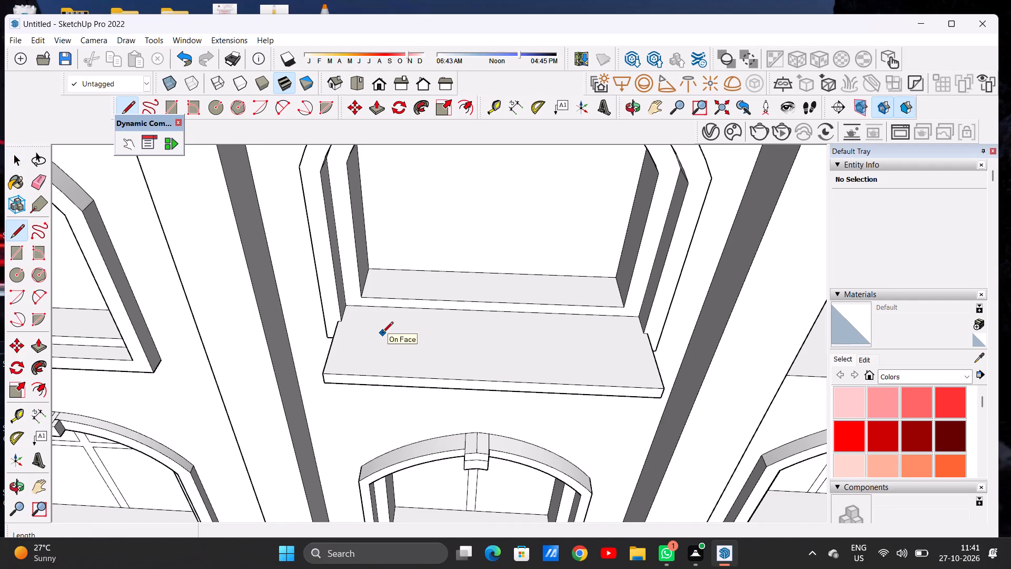
pyautogui.scroll(4, 370, 323)
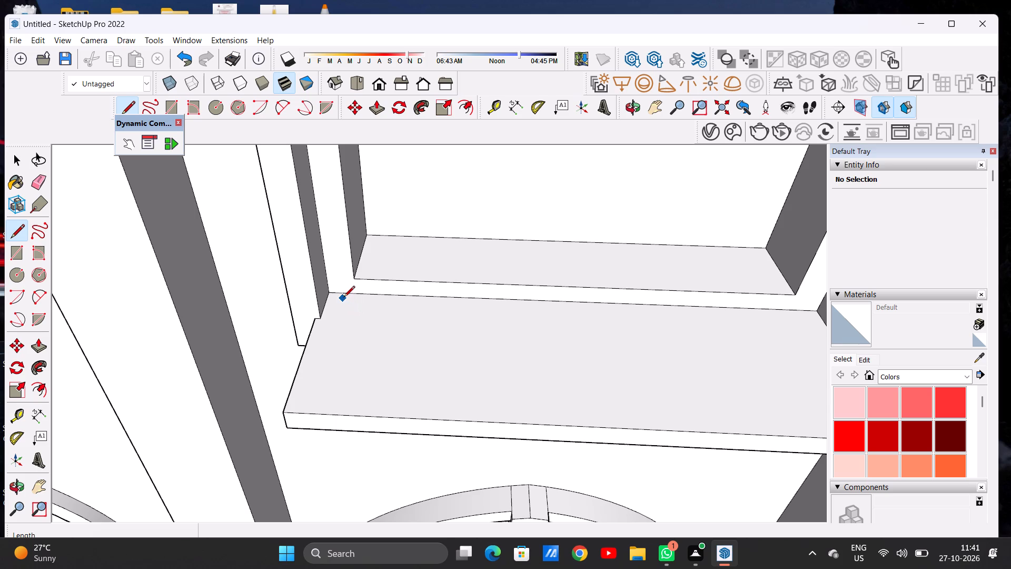
pyautogui.click(344, 297)
pyautogui.click(315, 390)
pyautogui.scroll(-8, 364, 388)
pyautogui.scroll(4, 594, 396)
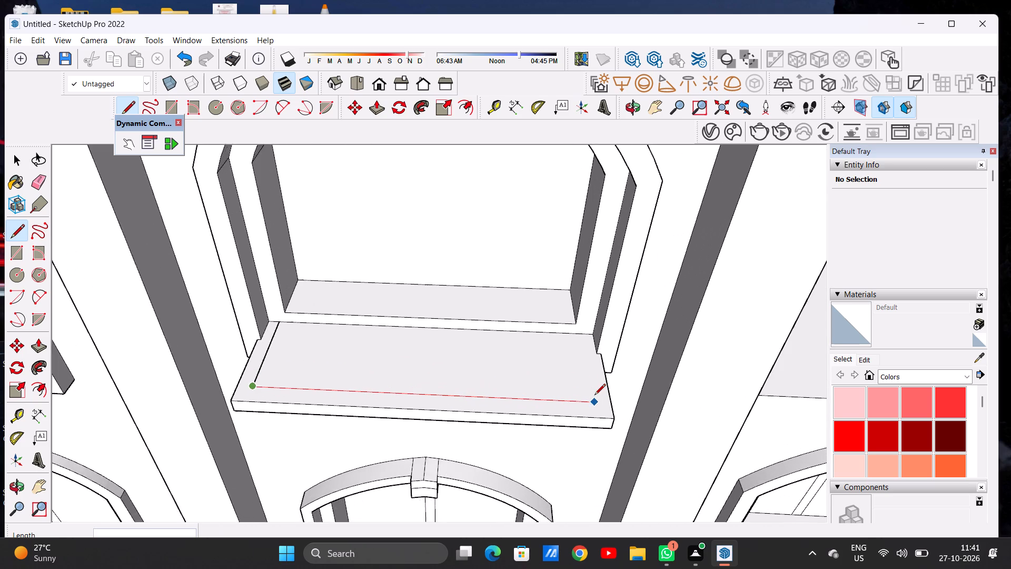
pyautogui.click(594, 393)
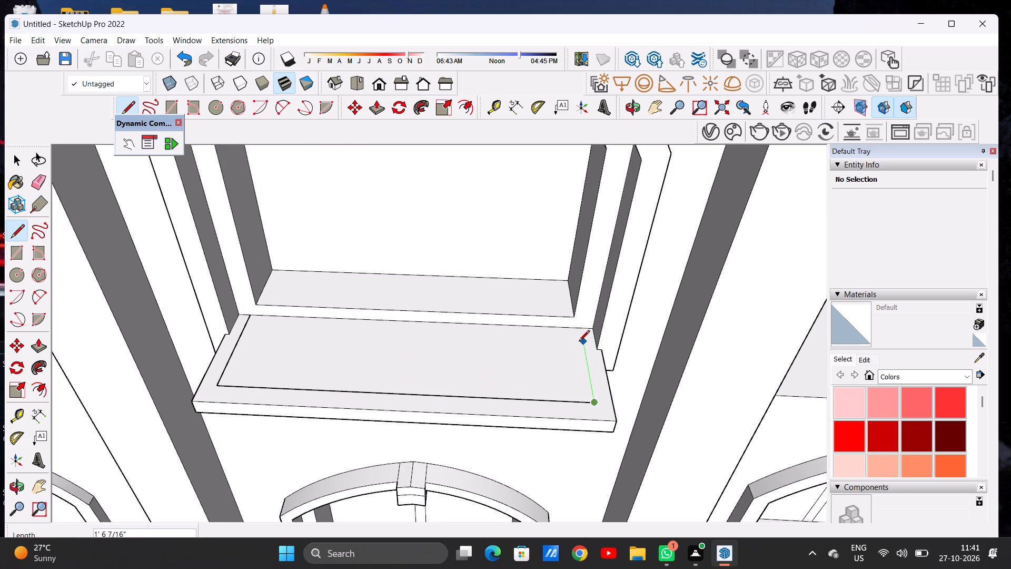
pyautogui.click(580, 333)
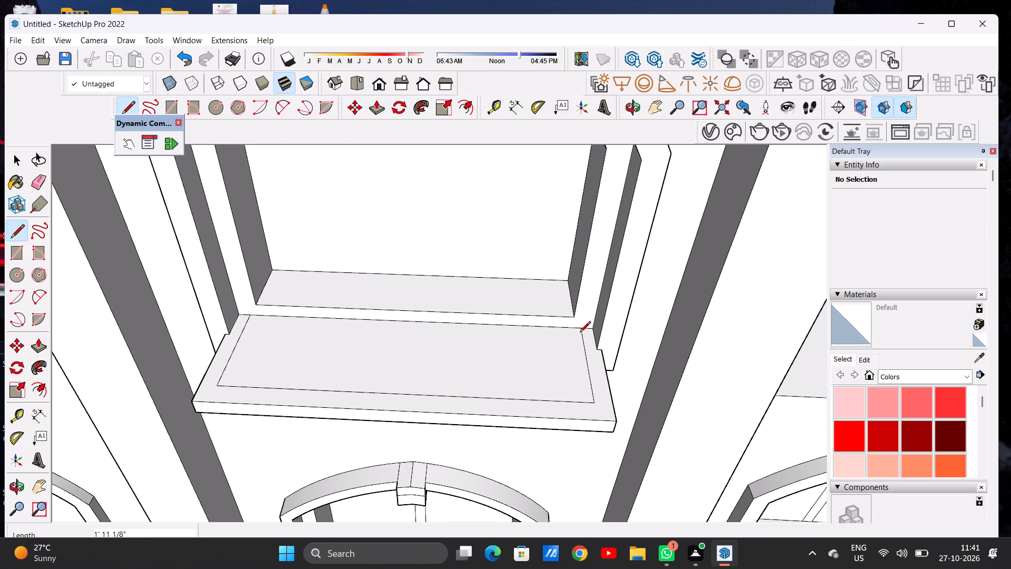
pyautogui.press('space')
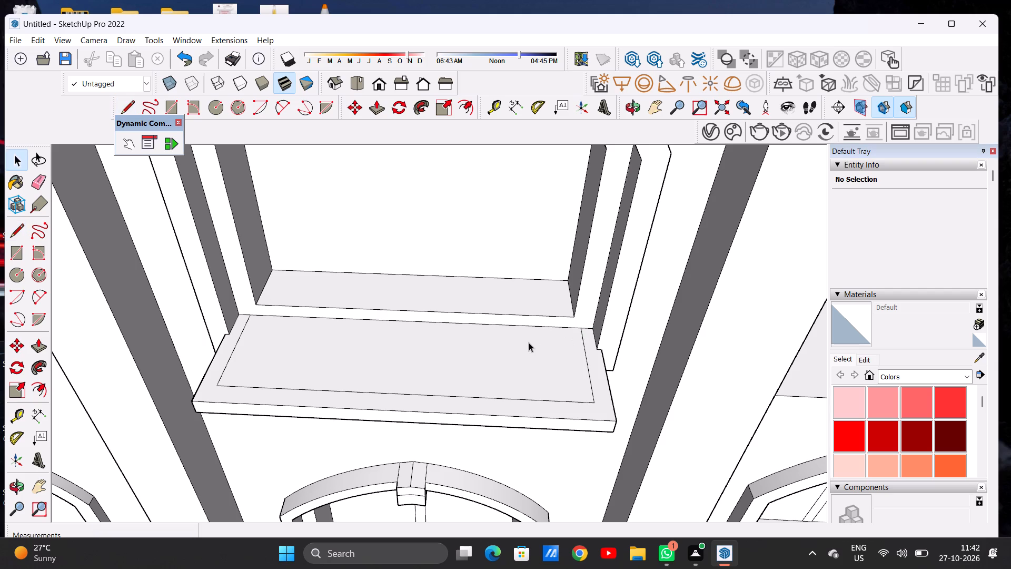
# Offset the inset outline on the sill's top face inward by about 2 13/16".
pyautogui.press('l')
pyautogui.scroll(3, 537, 356)
pyautogui.press('space')
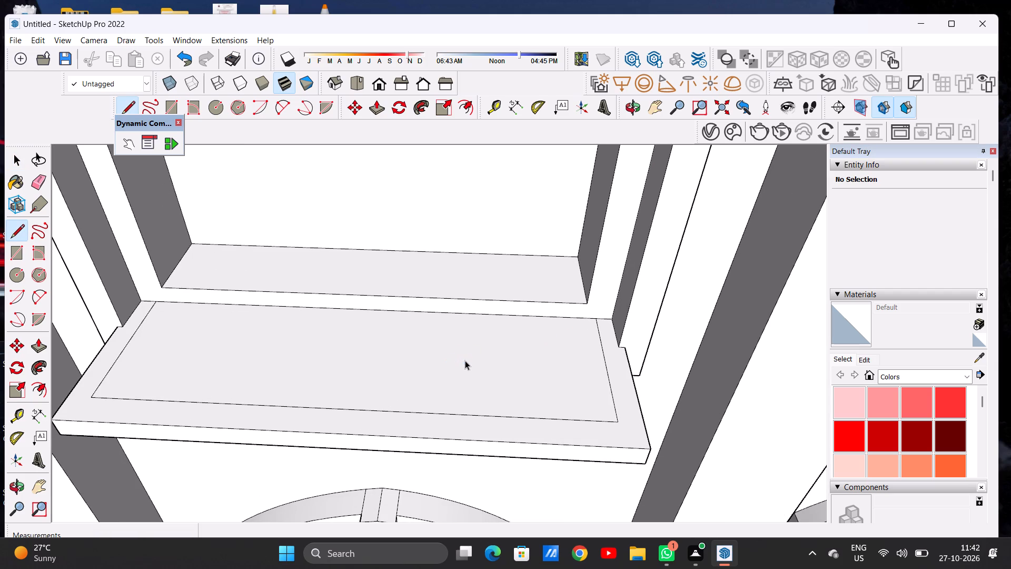
pyautogui.write('OF')
pyautogui.click(446, 340)
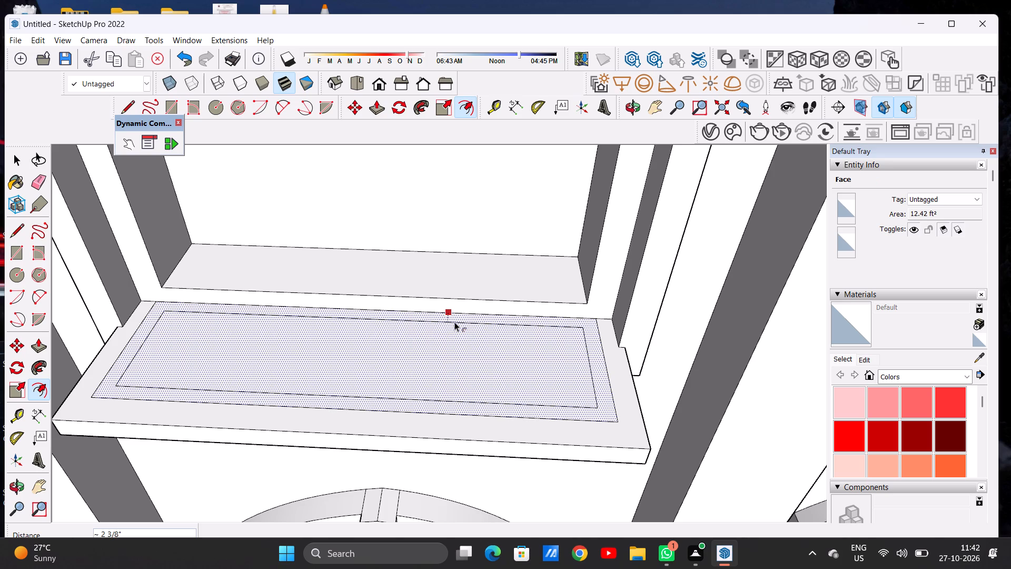
pyautogui.click(453, 323)
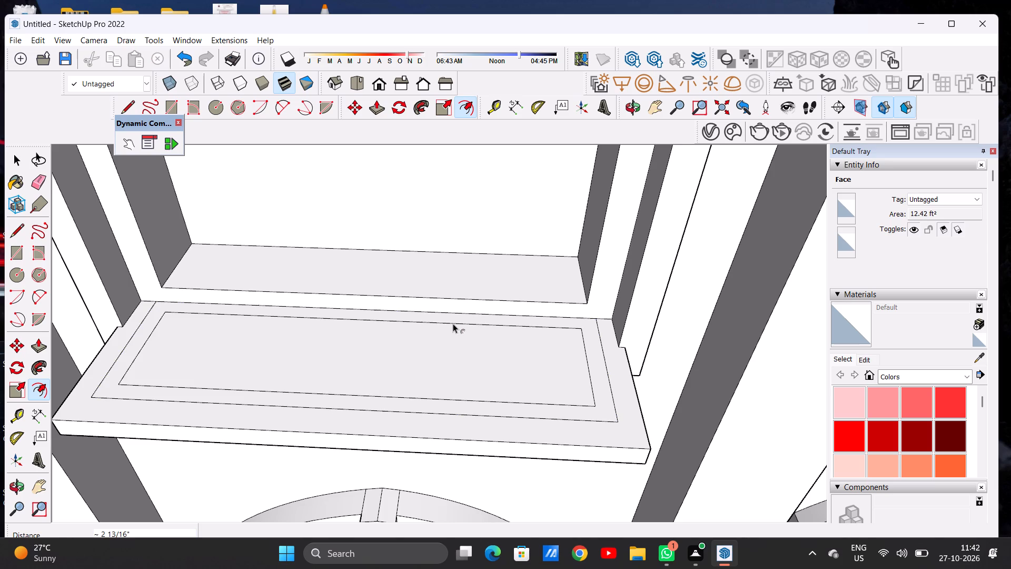
pyautogui.press('space')
# Extend both side lines of the inner outline about 2 13/16" back to the sill's rear edge.
pyautogui.press('l')
pyautogui.scroll(6, 557, 308)
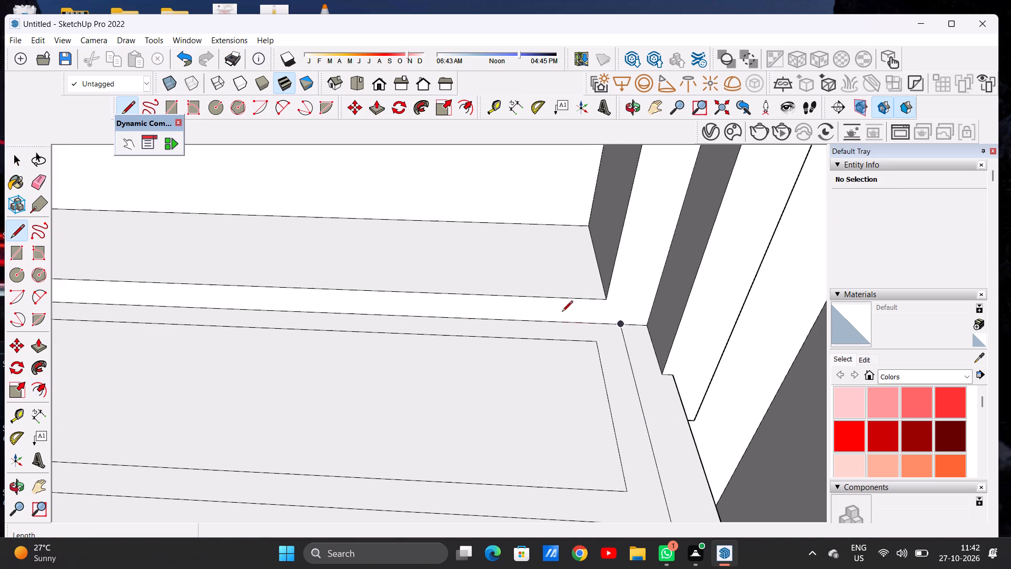
pyautogui.click(599, 343)
pyautogui.click(596, 326)
pyautogui.scroll(-12, 616, 344)
pyautogui.scroll(19, 378, 337)
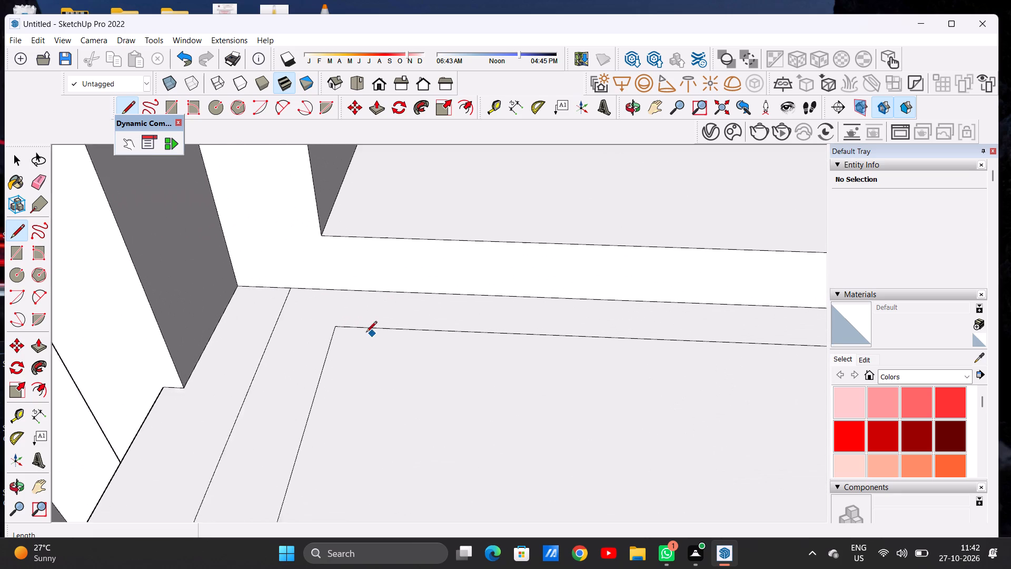
pyautogui.click(330, 329)
pyautogui.click(347, 288)
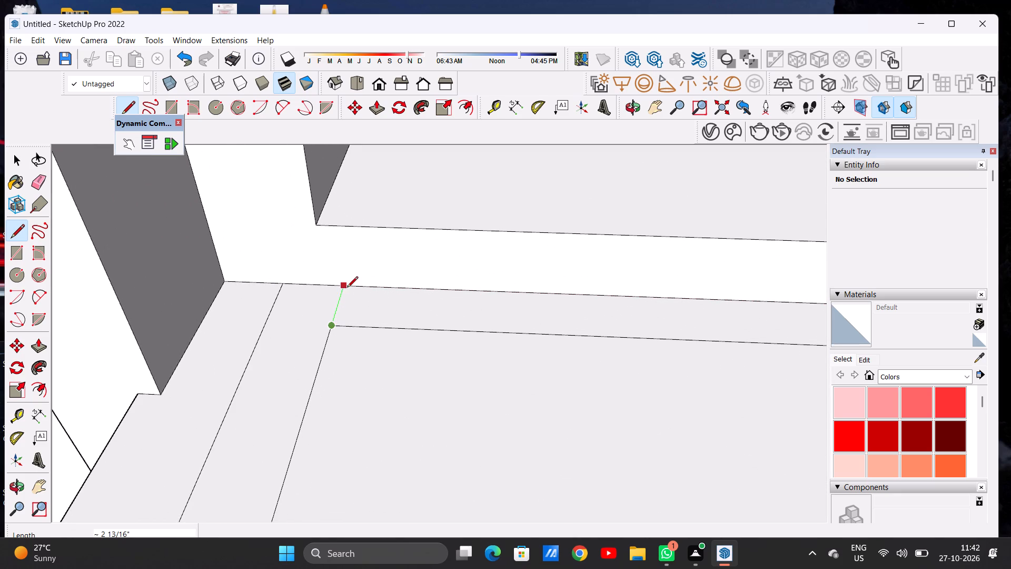
pyautogui.press('space')
# Erase the rear line of the inner outline on the sill's top face.
pyautogui.write('E')
pyautogui.moveTo(424, 322); pyautogui.dragTo(427, 337)
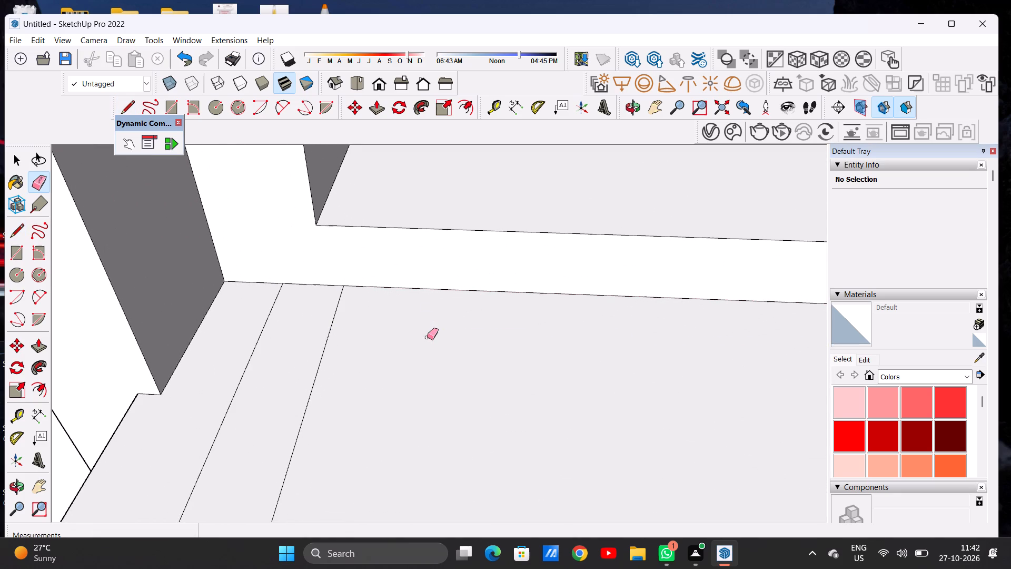
pyautogui.press('space')
# Examine the nested outlines on the sill's top face from above and from the front.
pyautogui.scroll(-10, 426, 367)
pyautogui.scroll(2, 400, 358)
pyautogui.scroll(-18, 399, 357)
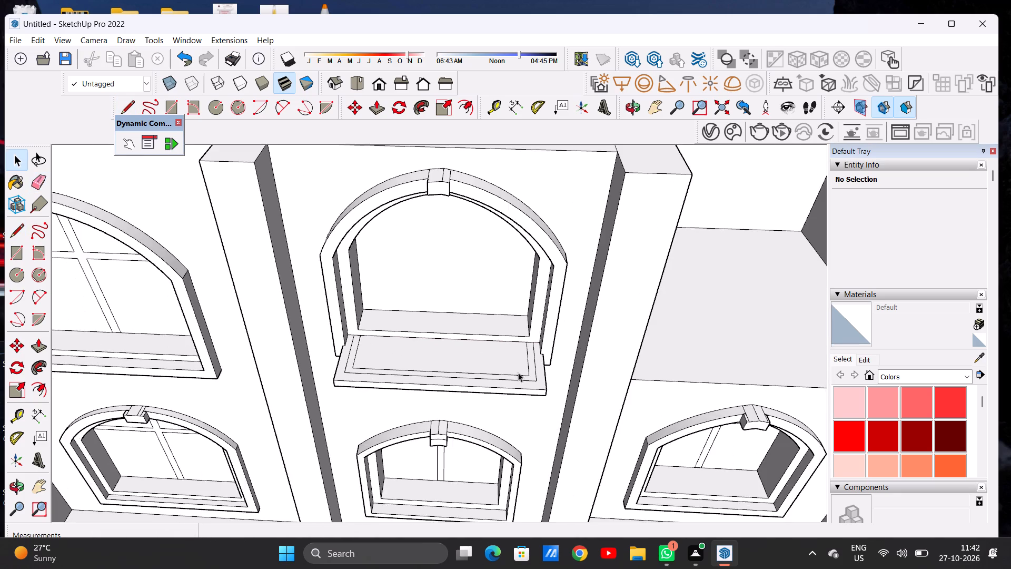
pyautogui.scroll(6, 519, 372)
pyautogui.moveTo(538, 388); pyautogui.dragTo(534, 318, button='middle')
pyautogui.scroll(-5, 536, 366)
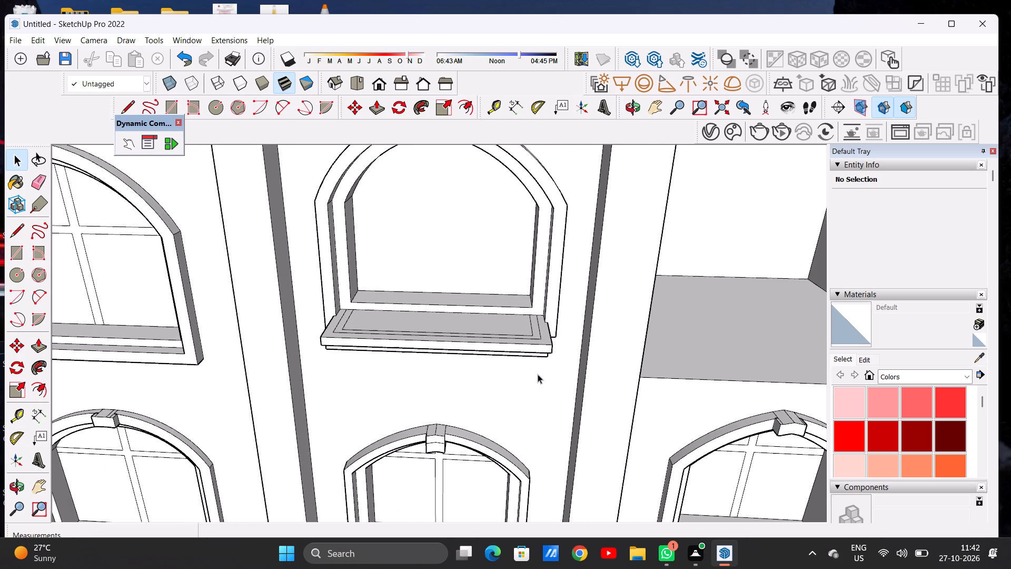
pyautogui.scroll(6, 537, 329)
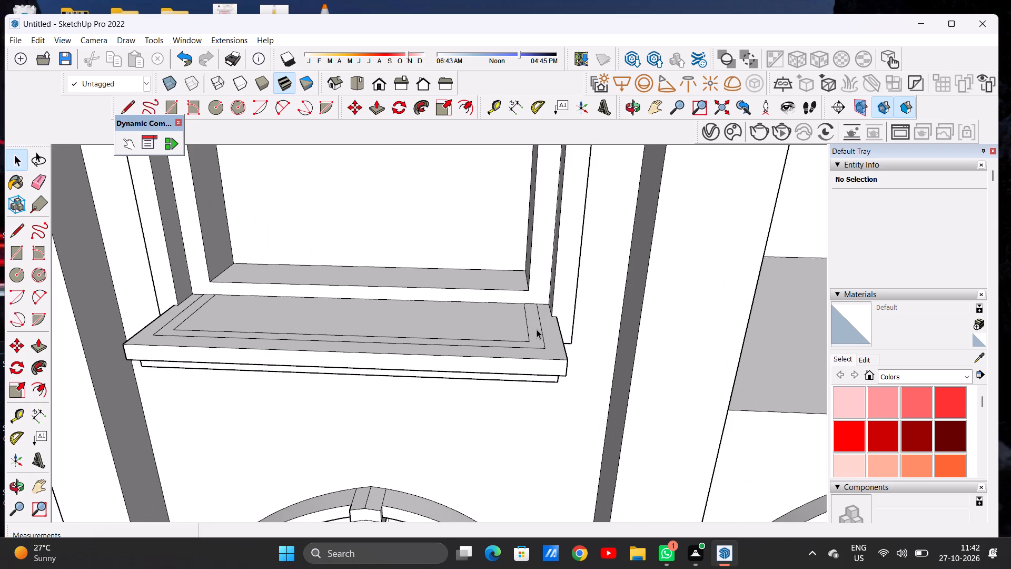
pyautogui.scroll(-6, 538, 331)
pyautogui.scroll(-16, 530, 318)
pyautogui.scroll(-7, 536, 325)
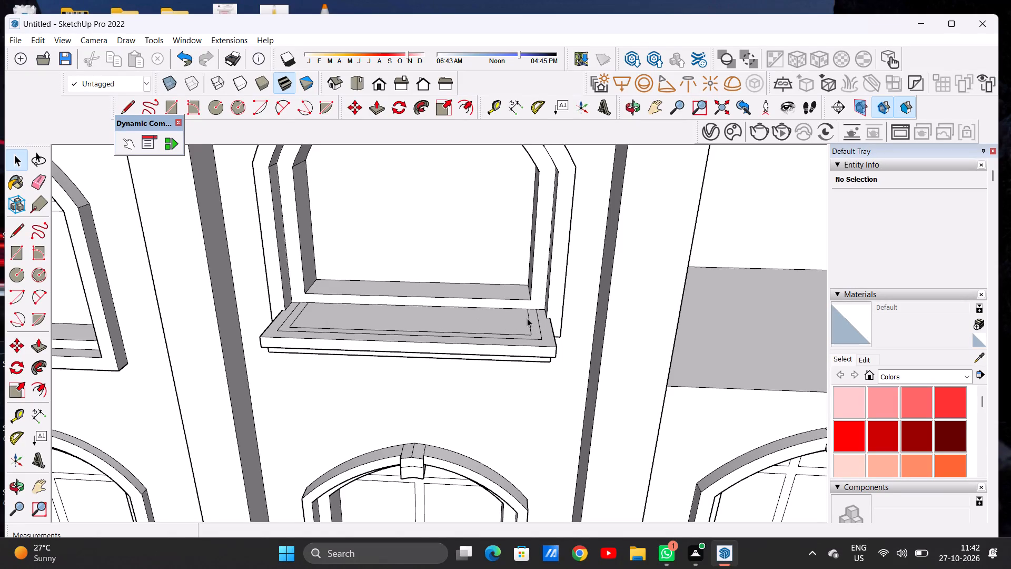
pyautogui.scroll(5, 531, 328)
pyautogui.scroll(-1, 531, 328)
pyautogui.scroll(3, 531, 328)
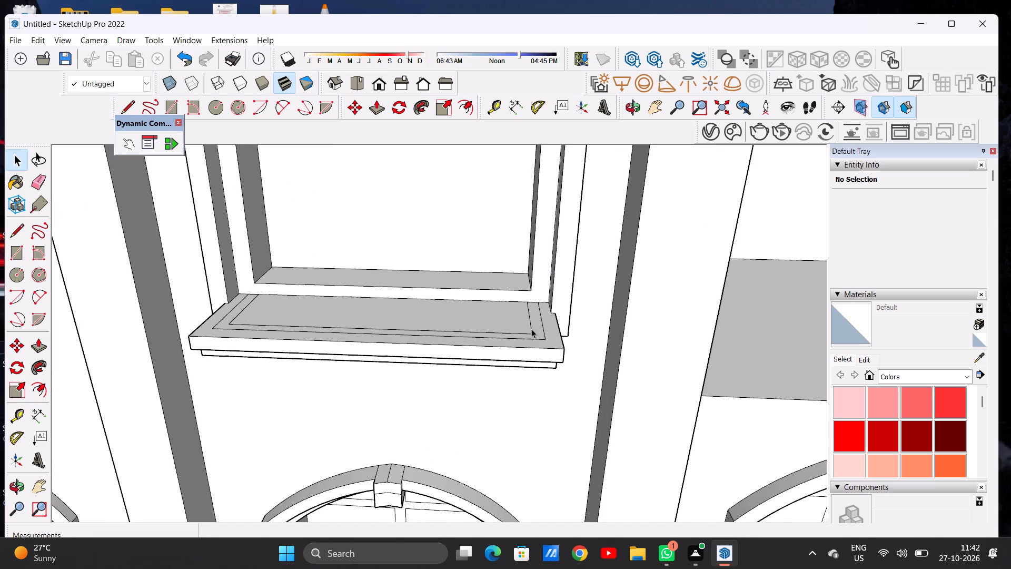
# Extend both side lines of the inner outline about 2 13/16" forward to the outer outline's front line.
pyautogui.press('l')
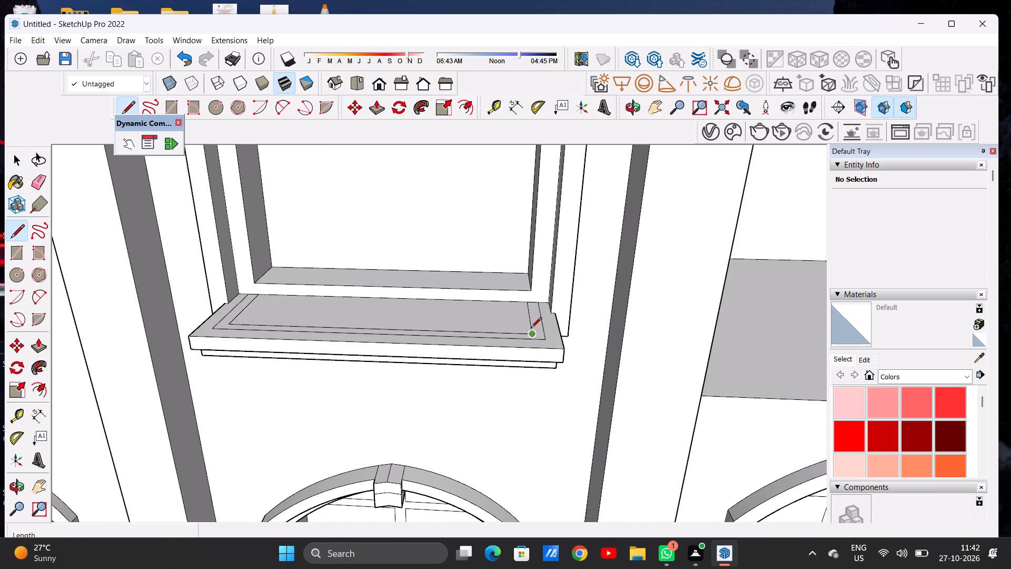
pyautogui.scroll(10, 524, 344)
pyautogui.click(542, 322)
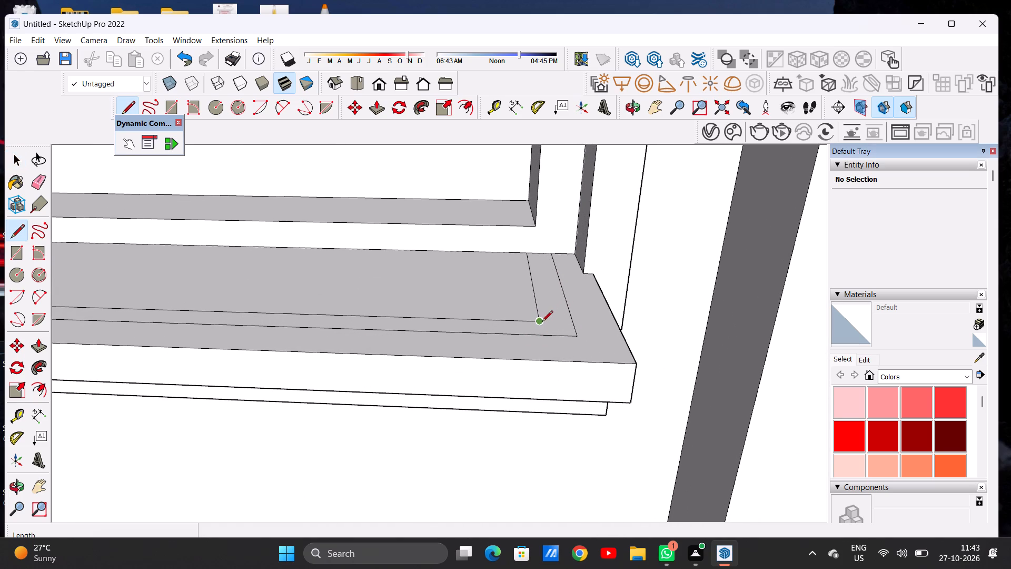
pyautogui.click(542, 331)
pyautogui.scroll(-2, 553, 312)
pyautogui.scroll(1, 553, 312)
pyautogui.scroll(-11, 553, 312)
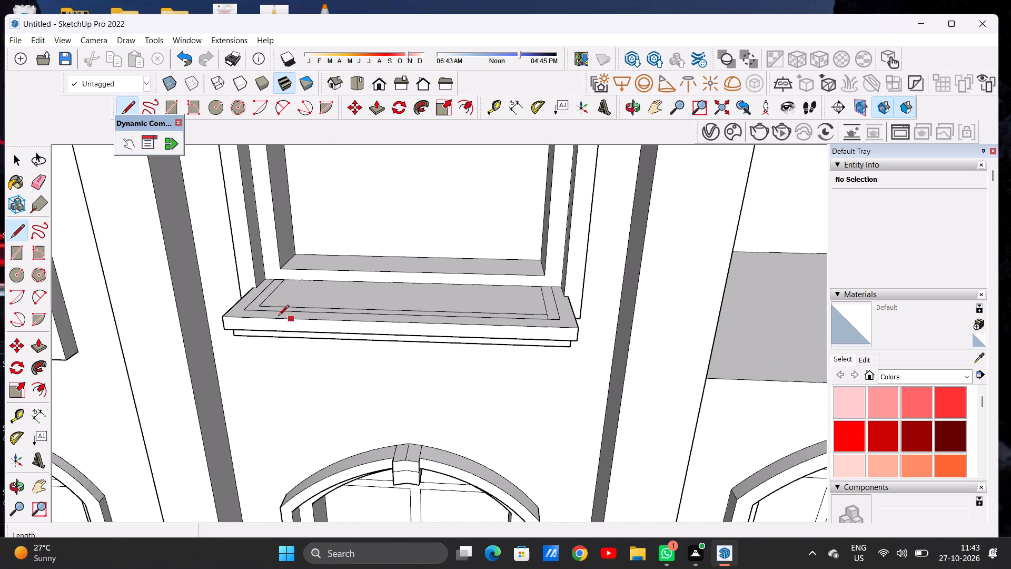
pyautogui.scroll(16, 272, 313)
pyautogui.click(244, 294)
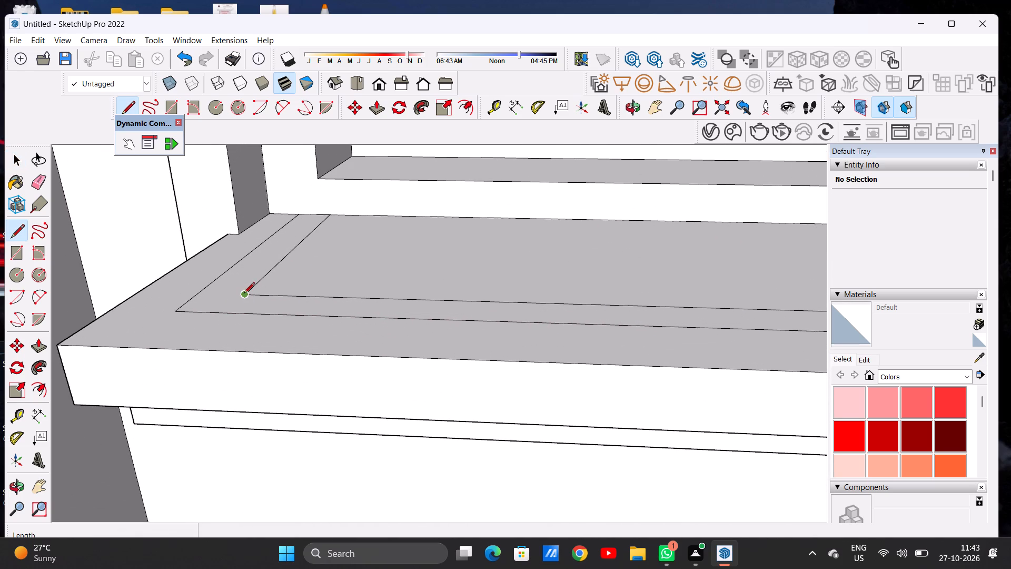
pyautogui.click(232, 308)
# Push/Pull the two side strips on the middle window's sill up about 1' 8 1/16" to form matching end panels.
pyautogui.press('space')
pyautogui.scroll(-18, 231, 309)
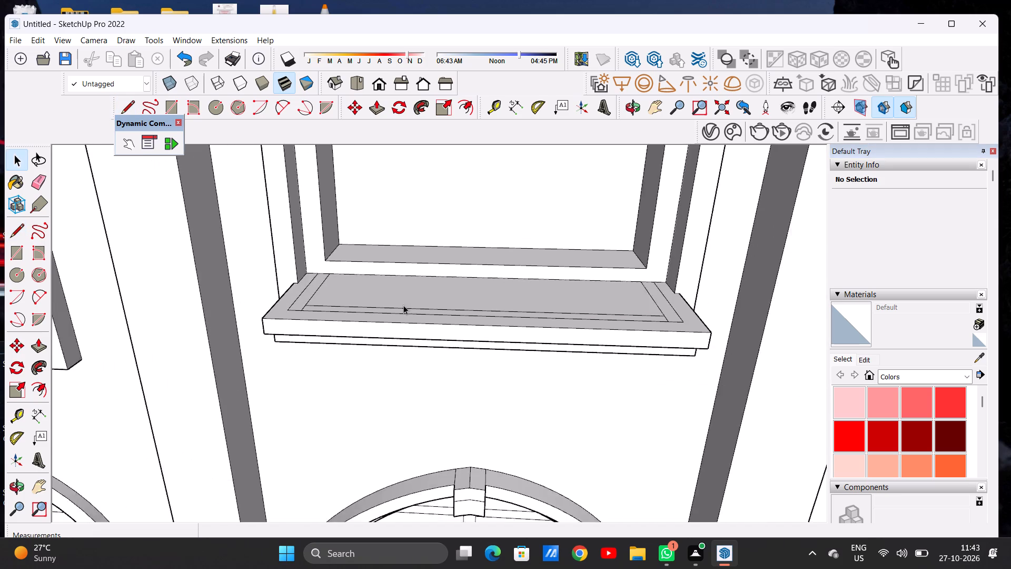
pyautogui.scroll(-2, 403, 305)
pyautogui.moveTo(385, 299); pyautogui.dragTo(390, 280, button='middle')
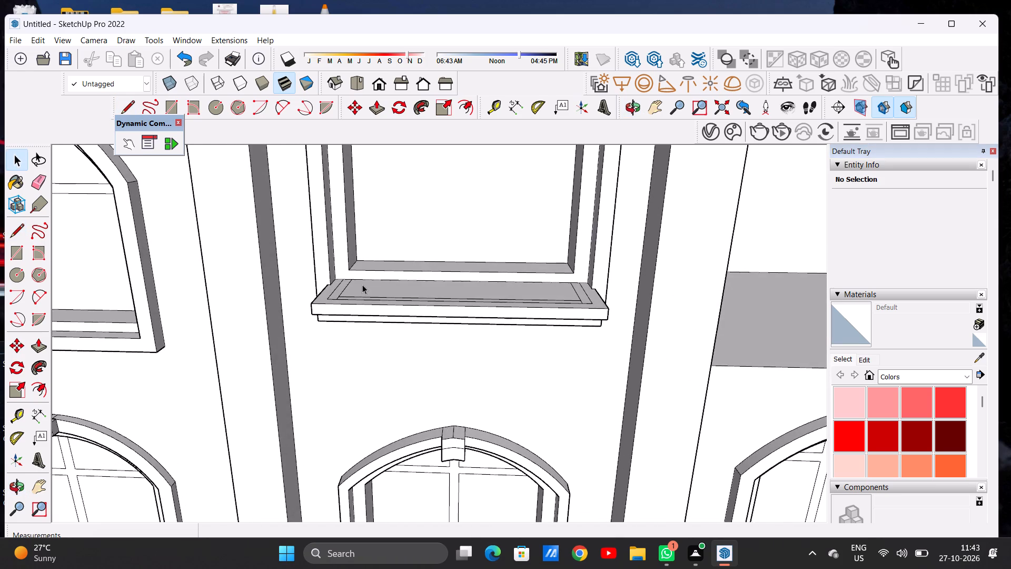
pyautogui.scroll(2, 362, 284)
pyautogui.scroll(-1, 362, 284)
pyautogui.scroll(5, 362, 284)
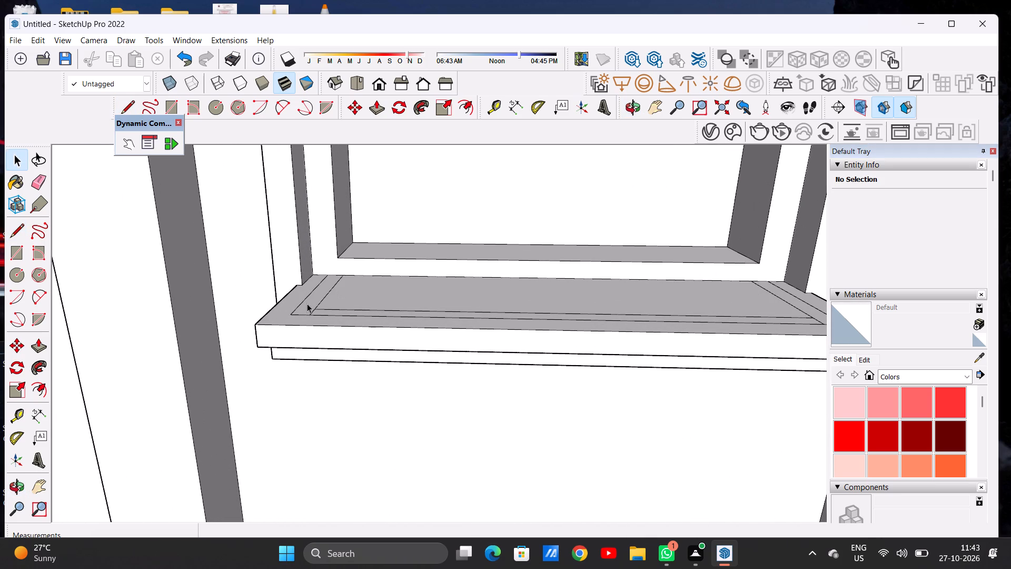
pyautogui.press('p')
pyautogui.scroll(3, 329, 283)
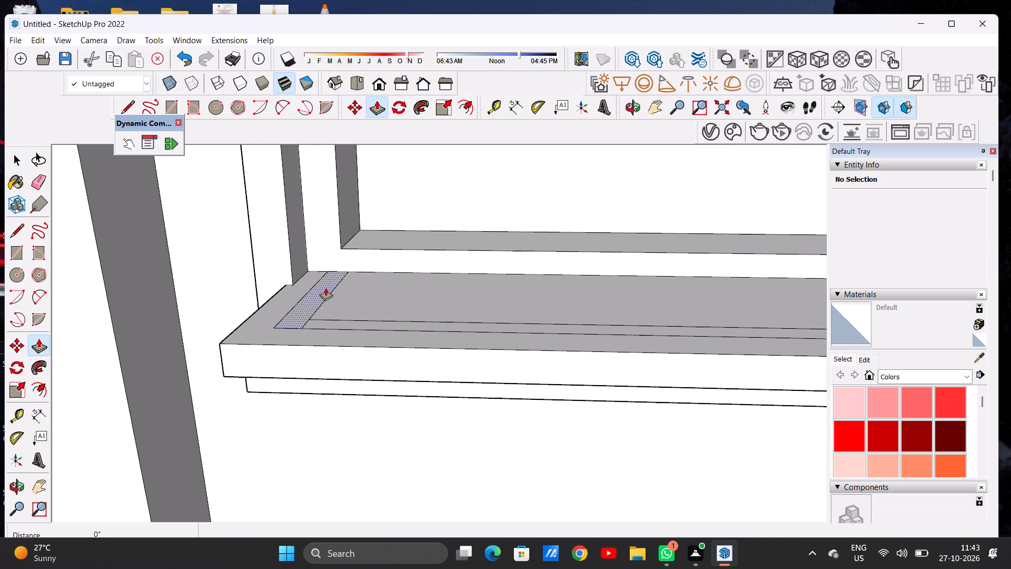
pyautogui.scroll(2, 325, 288)
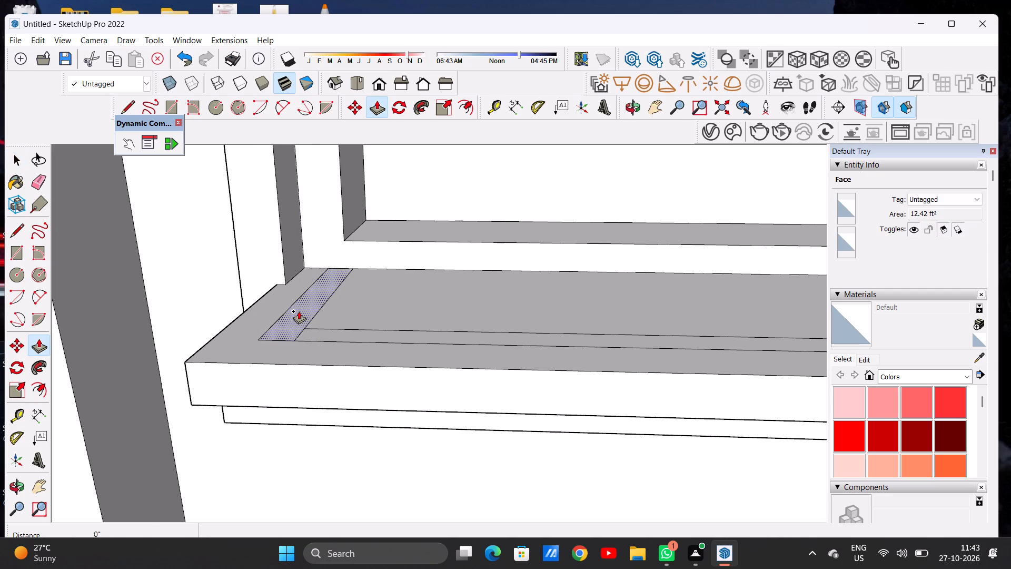
pyautogui.click(299, 311)
pyautogui.scroll(-14, 312, 318)
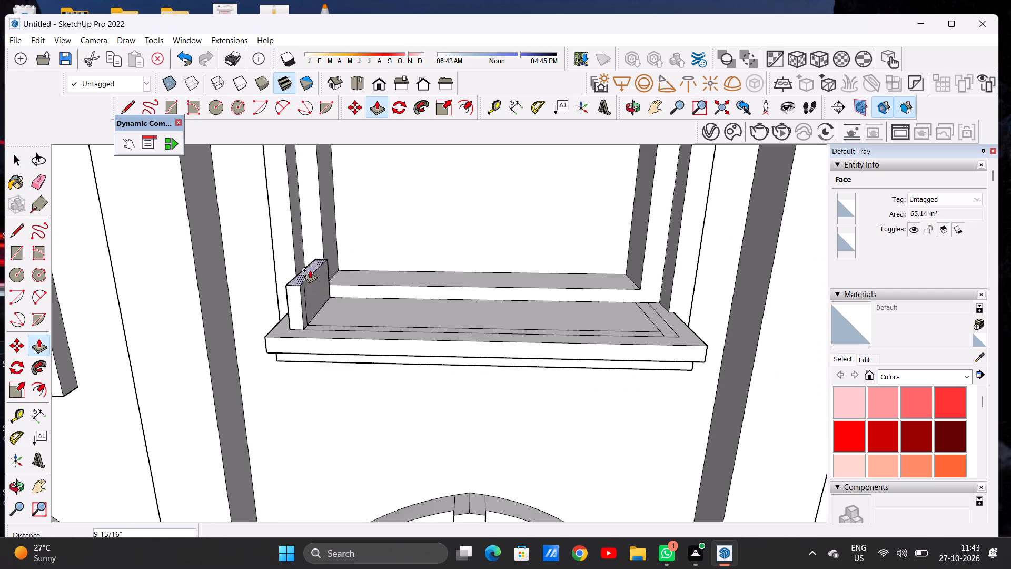
pyautogui.click(312, 223)
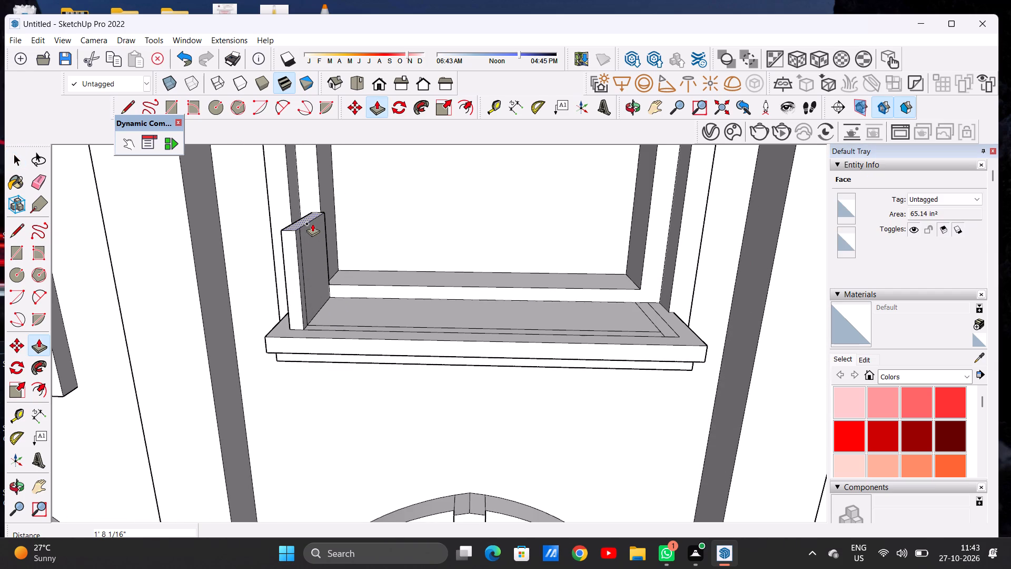
pyautogui.click(661, 319)
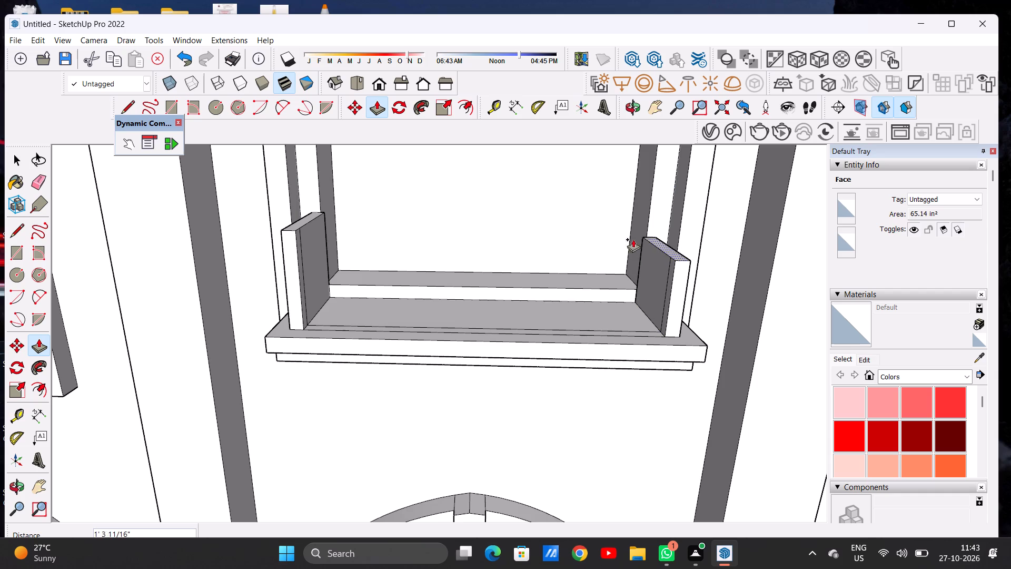
pyautogui.click(298, 233)
pyautogui.press('space')
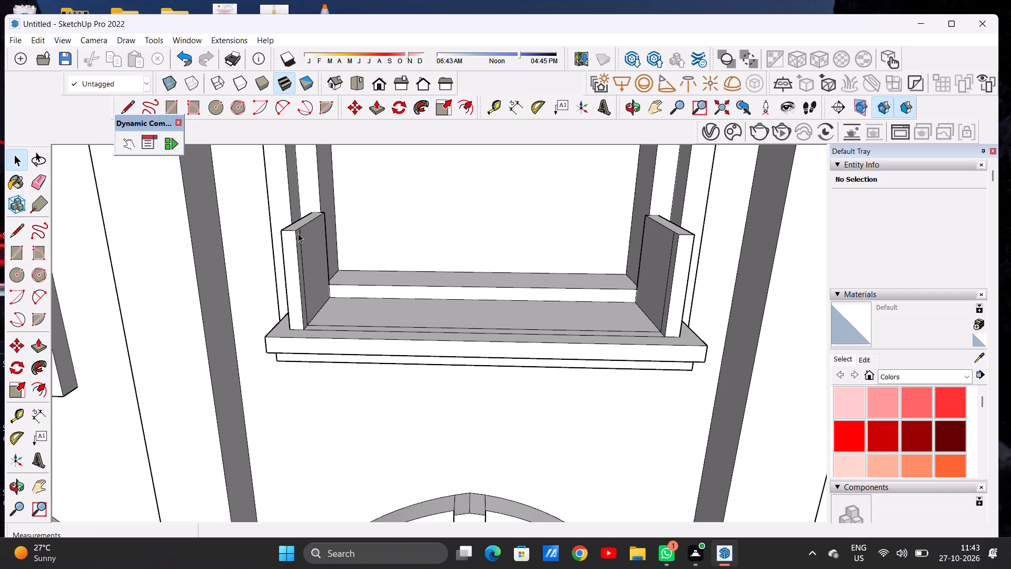
# Raise the tops of both end panels on the sill by about another 5 1/8", keeping their heights equal.
pyautogui.scroll(-20, 298, 234)
pyautogui.scroll(-7, 298, 234)
pyautogui.scroll(8, 392, 213)
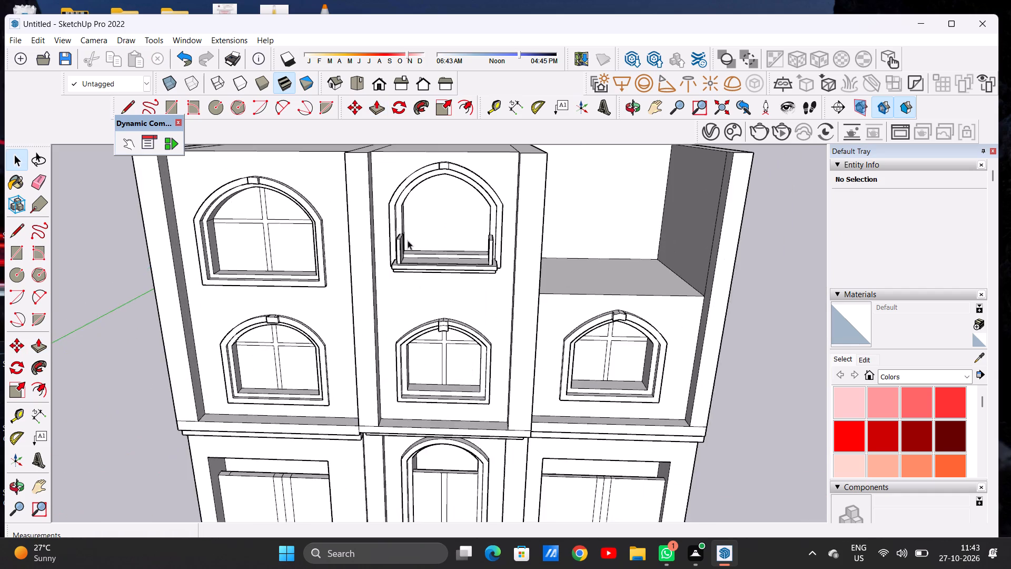
pyautogui.scroll(6, 408, 240)
pyautogui.moveTo(425, 258); pyautogui.dragTo(423, 197, button='middle')
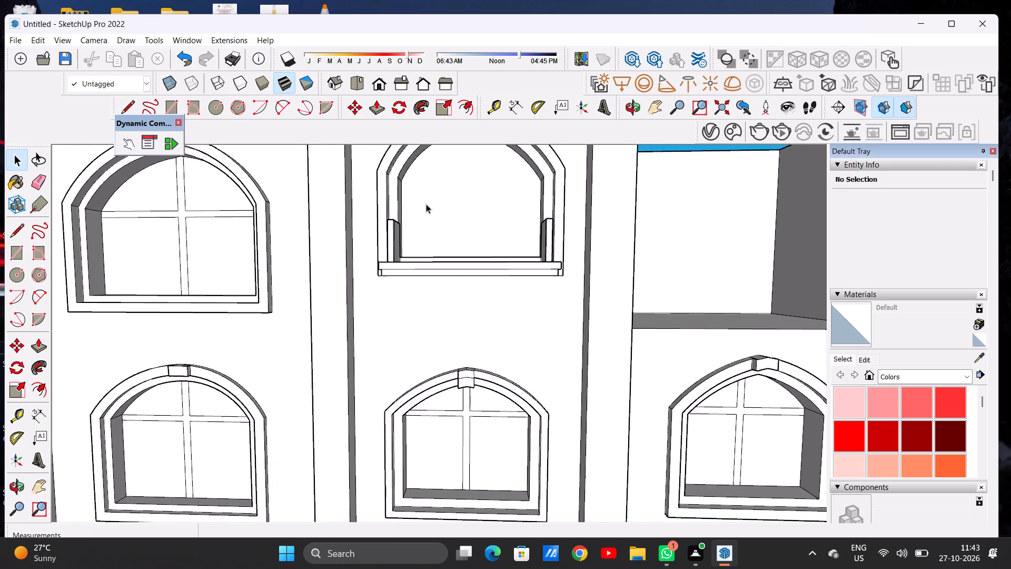
pyautogui.scroll(6, 423, 218)
pyautogui.moveTo(381, 219); pyautogui.dragTo(378, 365, button='middle')
pyautogui.middleClick(378, 365)
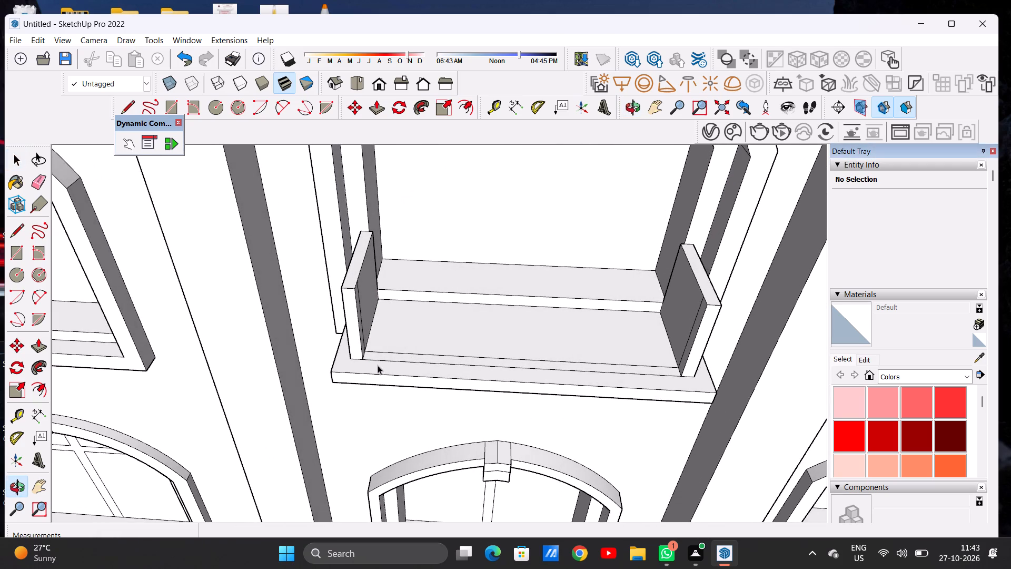
pyautogui.scroll(5, 349, 288)
pyautogui.press('p')
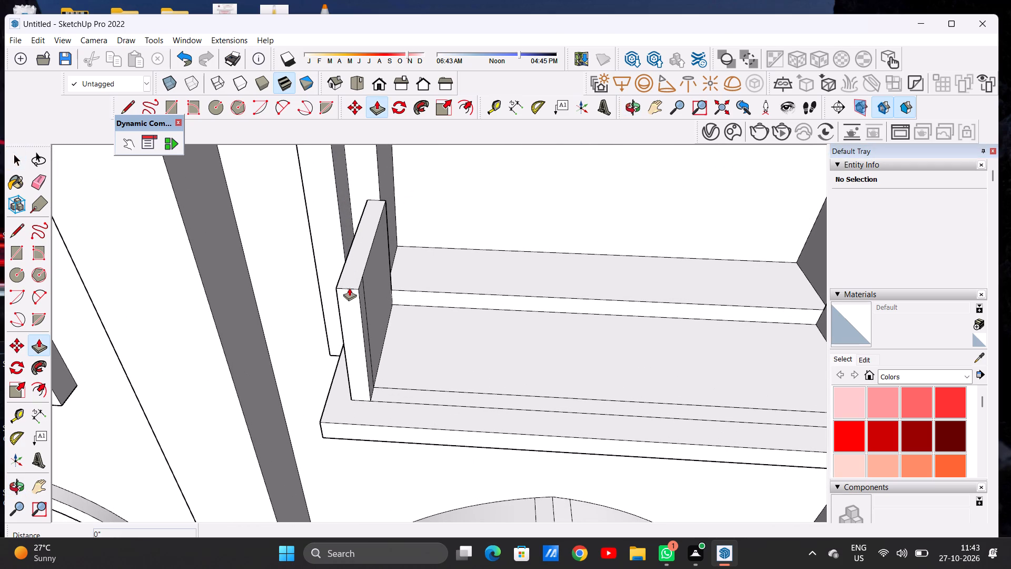
pyautogui.click(351, 275)
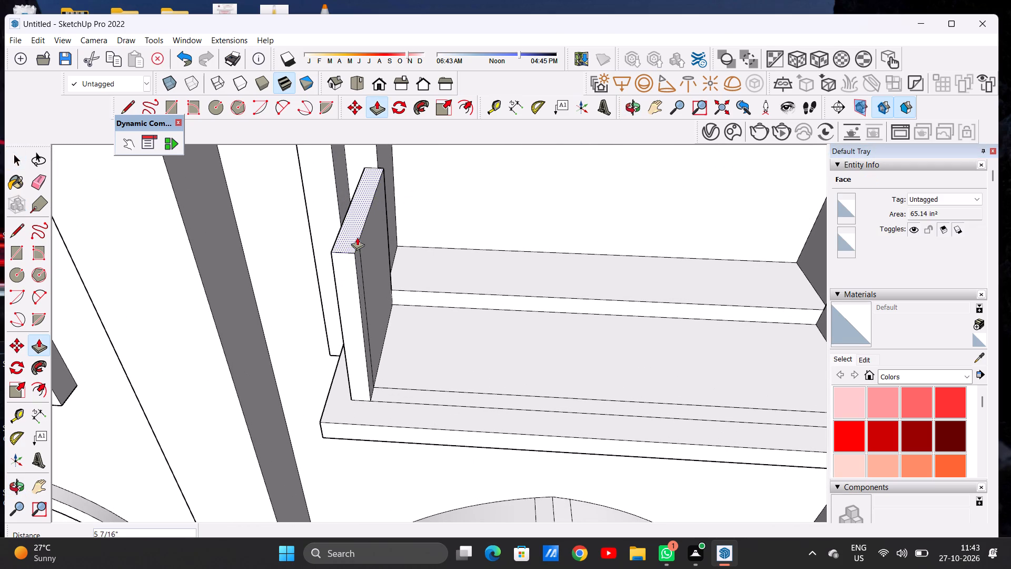
pyautogui.click(356, 240)
pyautogui.scroll(-9, 368, 279)
pyautogui.scroll(7, 605, 281)
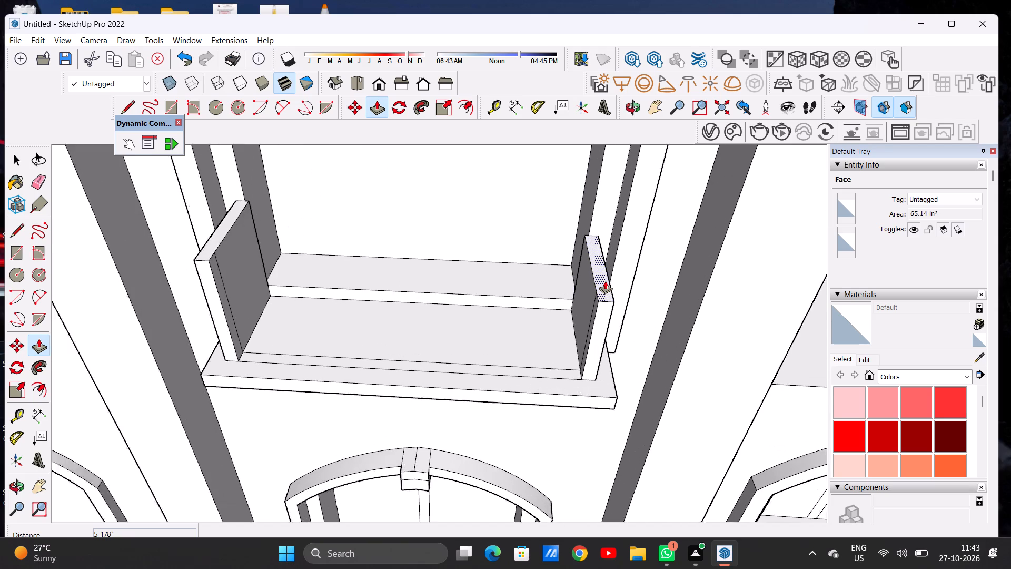
pyautogui.click(604, 281)
pyautogui.scroll(-8, 614, 254)
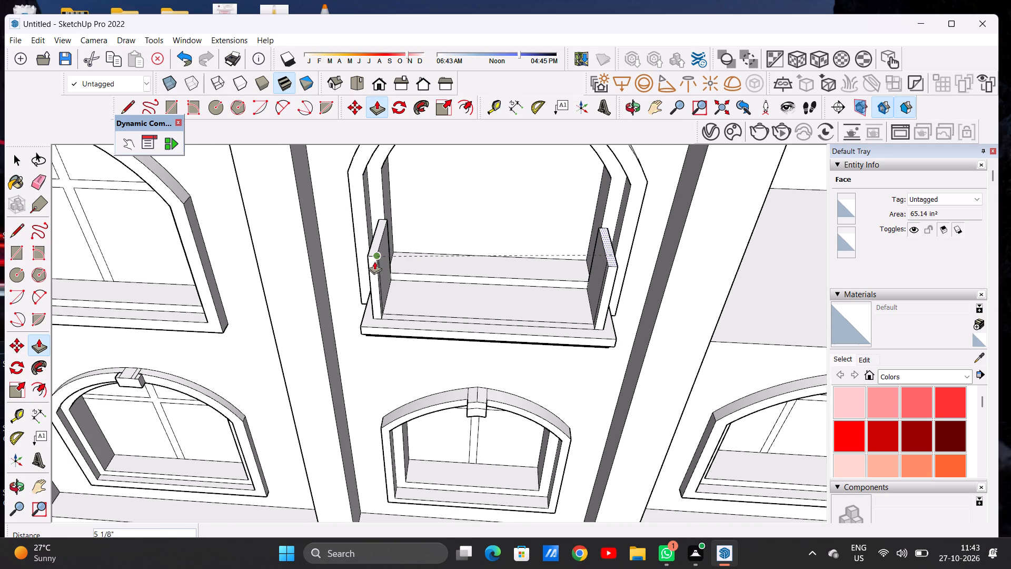
pyautogui.click(374, 261)
pyautogui.press('space')
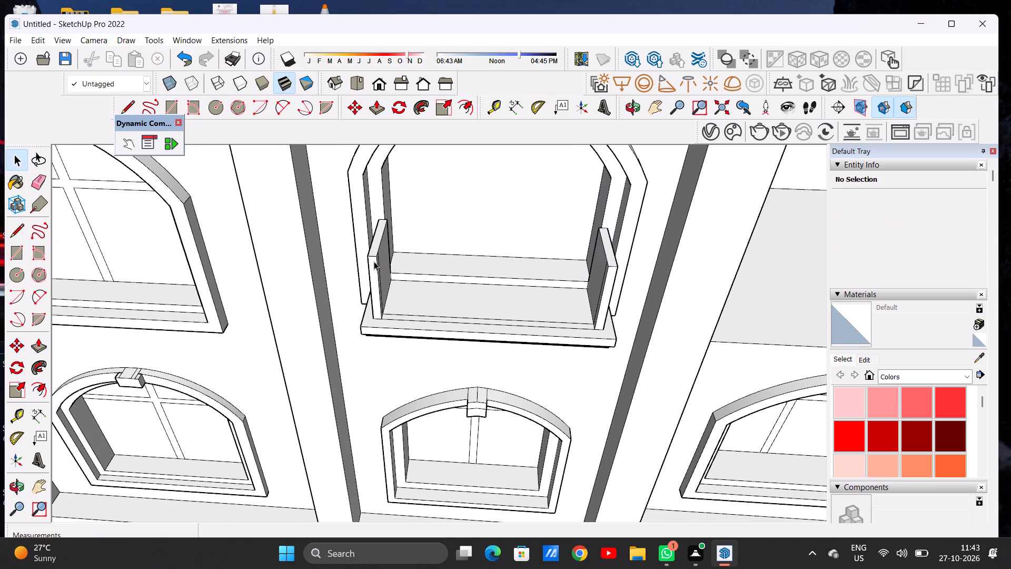
# Examine the raised end panels and the sill from the front, from the side and from above.
pyautogui.scroll(-9, 387, 275)
pyautogui.moveTo(423, 330); pyautogui.dragTo(444, 224, button='middle')
pyautogui.scroll(4, 416, 238)
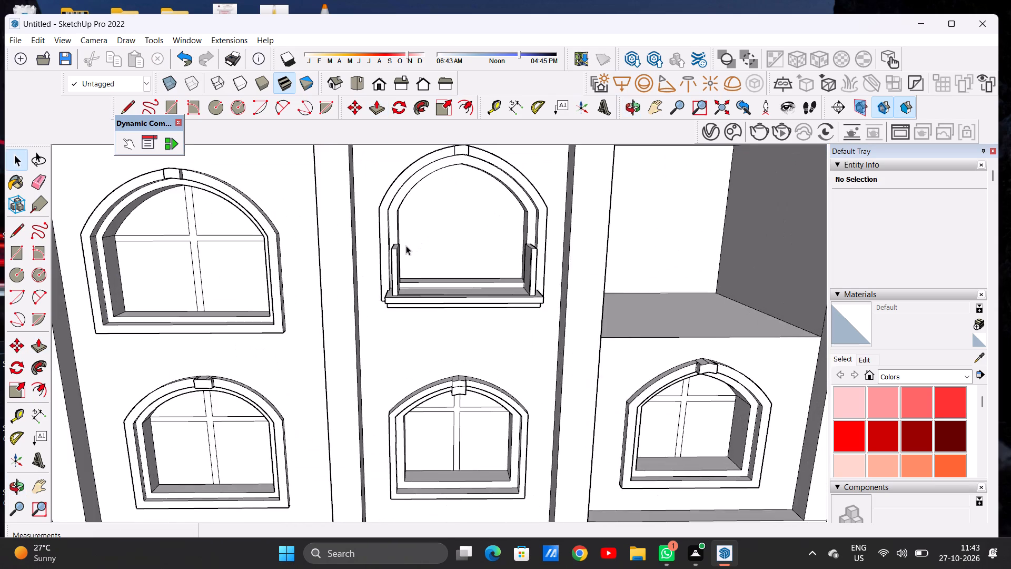
pyautogui.scroll(5, 408, 251)
pyautogui.middleClick(423, 269)
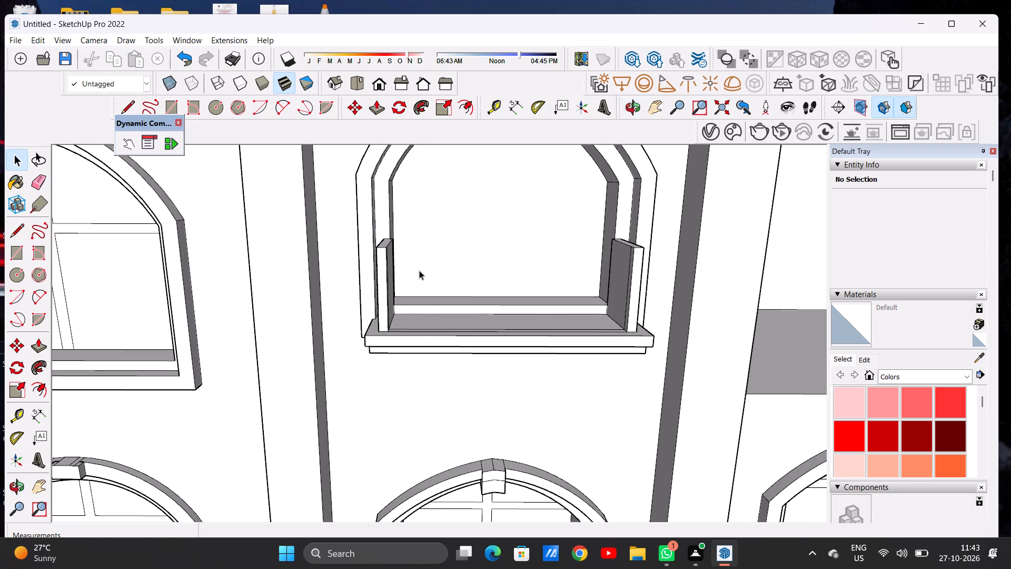
pyautogui.scroll(-4, 422, 296)
pyautogui.moveTo(433, 311); pyautogui.dragTo(359, 365, button='middle')
pyautogui.scroll(8, 388, 315)
pyautogui.moveTo(395, 319); pyautogui.dragTo(322, 332, button='middle')
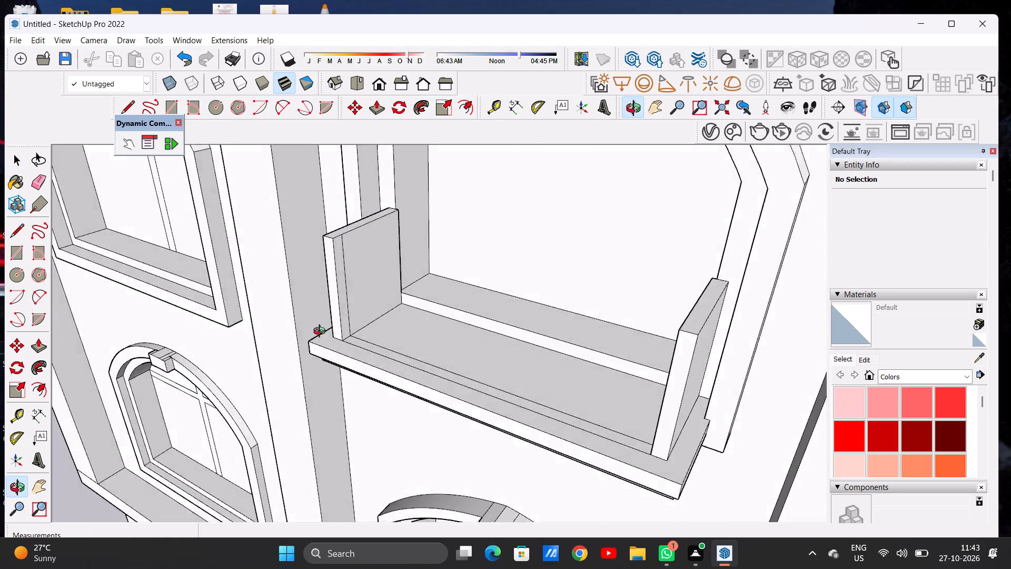
pyautogui.moveTo(322, 332); pyautogui.dragTo(386, 354, button='middle')
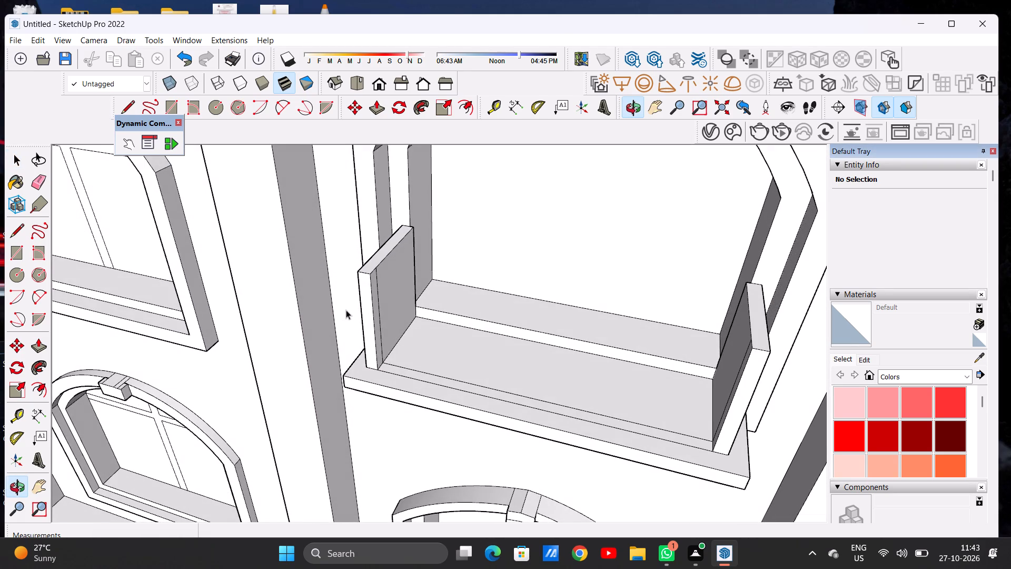
pyautogui.scroll(-4, 358, 293)
pyautogui.moveTo(384, 315); pyautogui.dragTo(449, 382, button='middle')
pyautogui.scroll(-2, 324, 307)
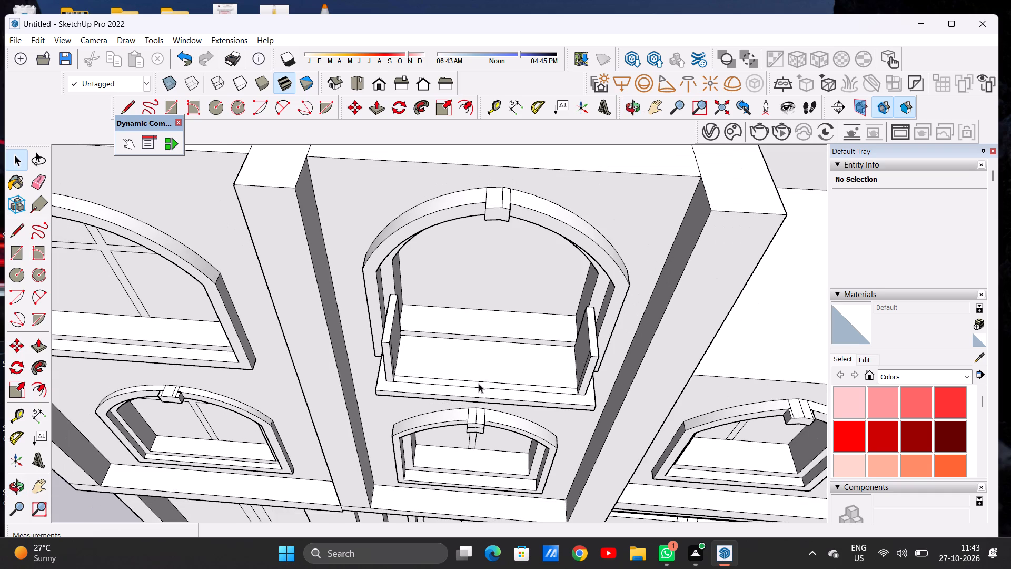
pyautogui.scroll(8, 479, 384)
# Draw a circle of about 15/16" radius on the left end panel's inner face, near its upper front corner.
pyautogui.moveTo(463, 369); pyautogui.dragTo(263, 341, button='middle')
pyautogui.scroll(-10, 337, 354)
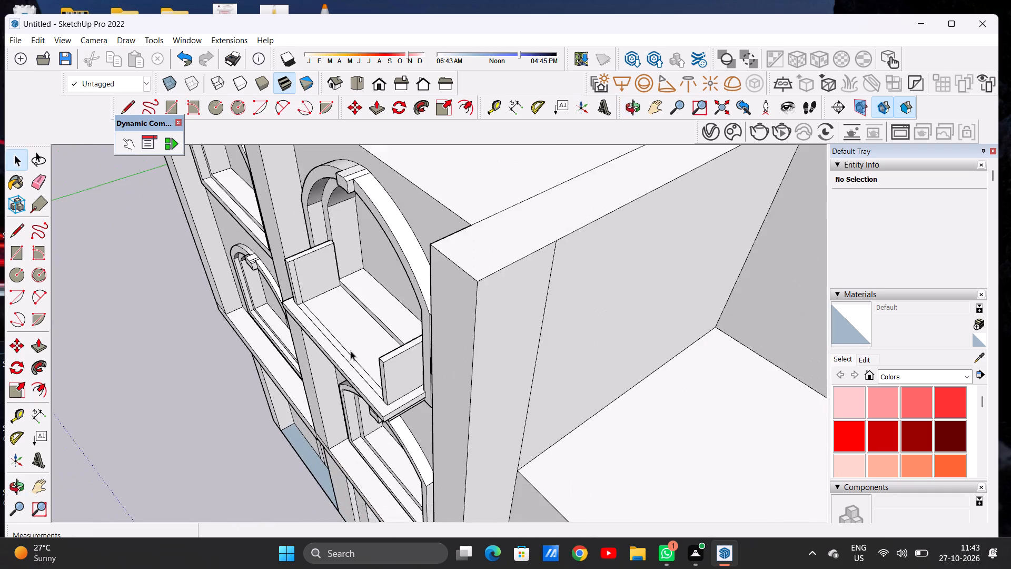
pyautogui.scroll(13, 301, 273)
pyautogui.moveTo(294, 301); pyautogui.dragTo(244, 267, button='middle')
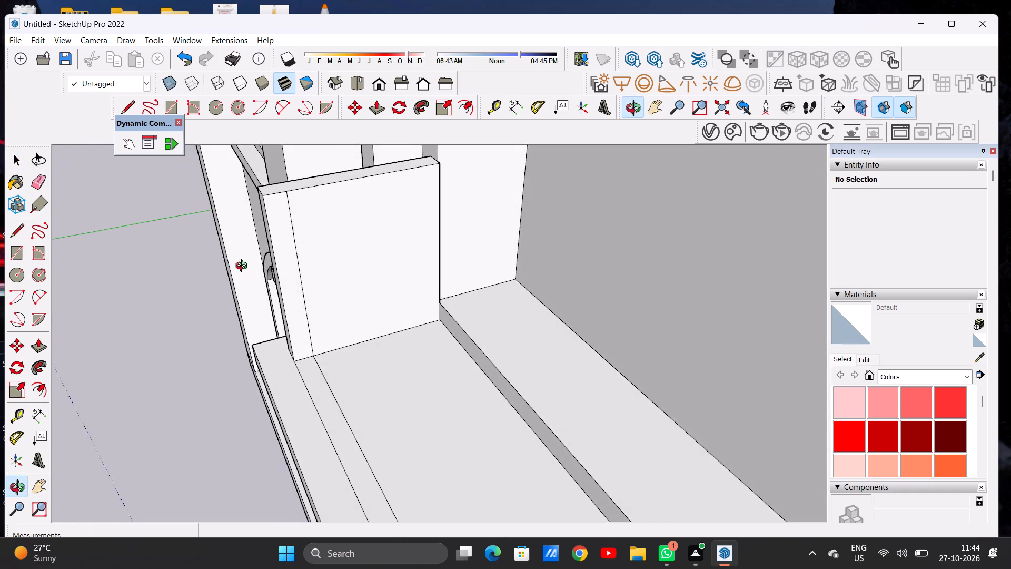
pyautogui.moveTo(244, 267); pyautogui.dragTo(239, 266, button='middle')
pyautogui.scroll(-5, 260, 286)
pyautogui.moveTo(282, 315); pyautogui.dragTo(265, 279, button='middle')
pyautogui.scroll(6, 273, 238)
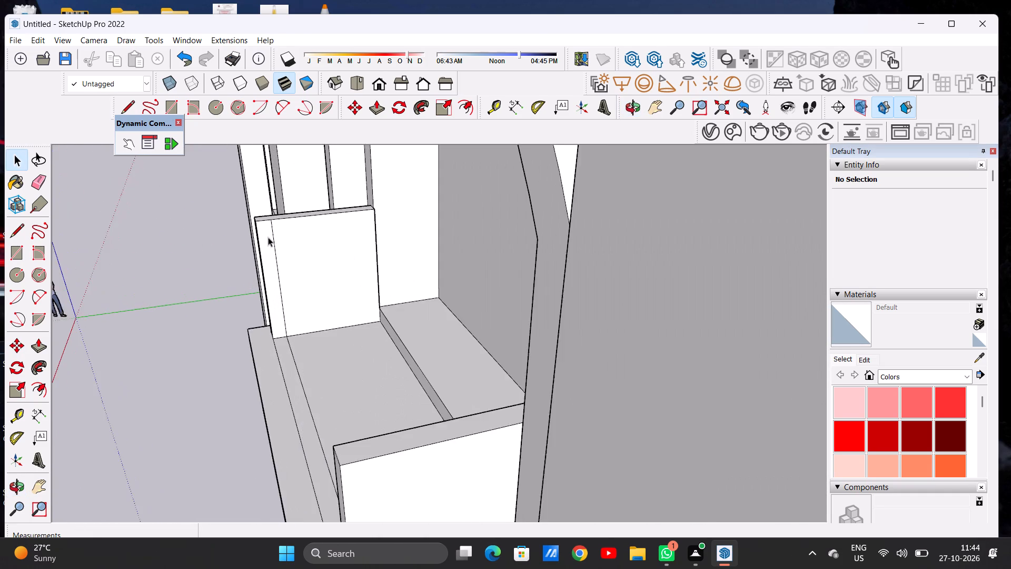
pyautogui.scroll(4, 268, 237)
pyautogui.press('c')
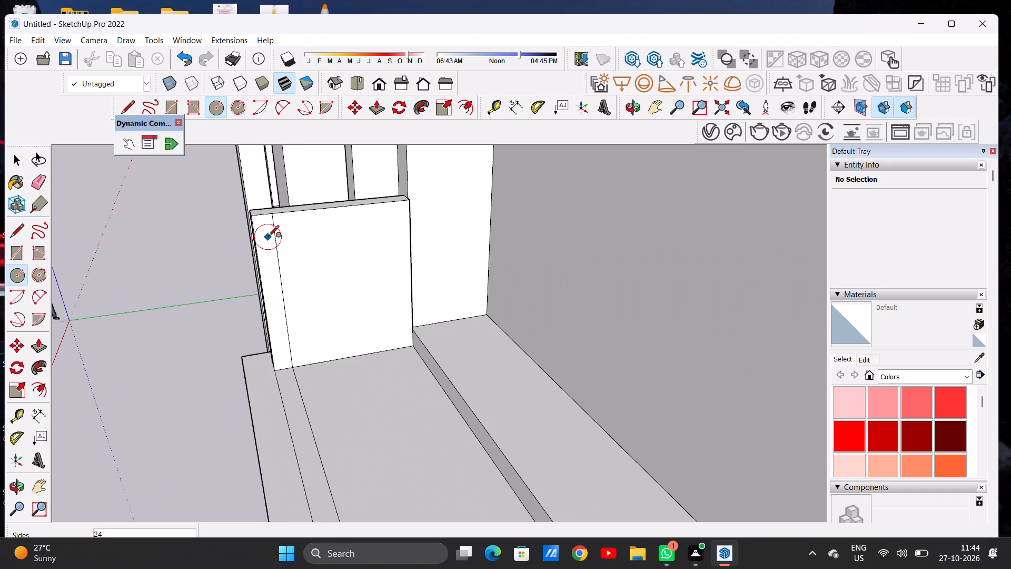
pyautogui.scroll(8, 267, 236)
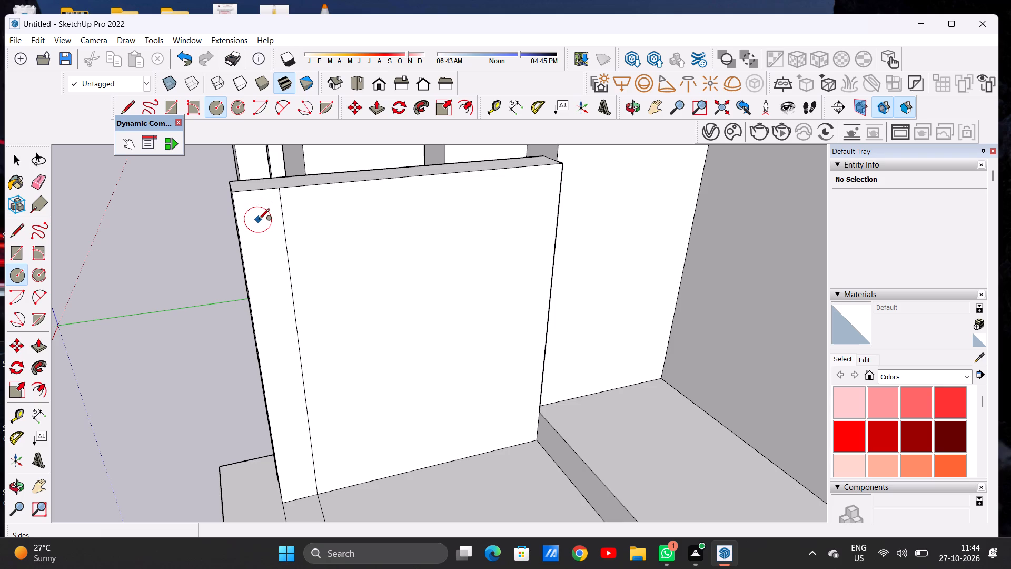
pyautogui.click(259, 220)
pyautogui.click(261, 205)
pyautogui.press('space')
# Push/Pull the circle about 5' 11 11/16" across to the opposite end panel to form a round rail.
pyautogui.write('P')
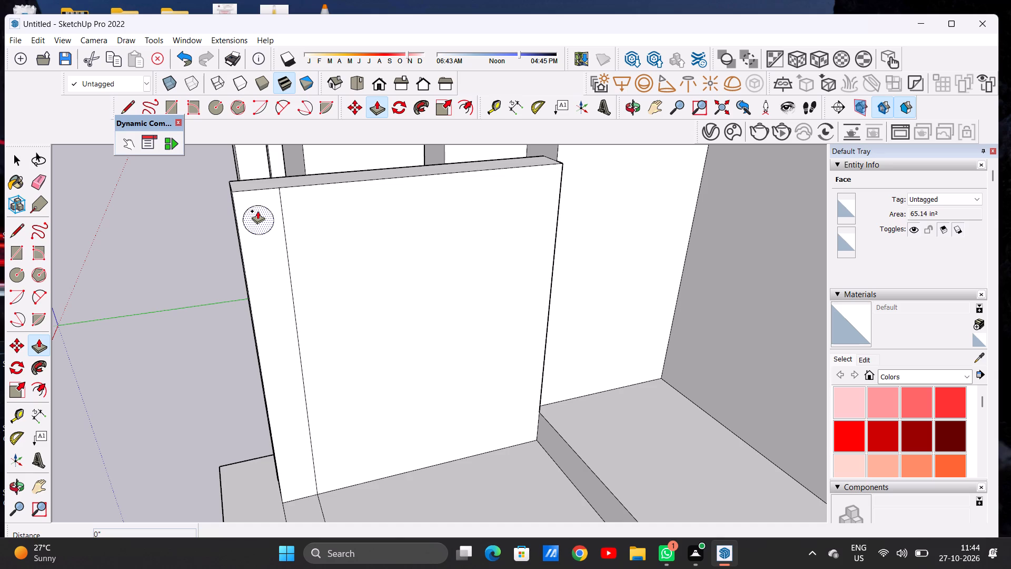
pyautogui.click(257, 211)
pyautogui.scroll(-20, 328, 261)
pyautogui.scroll(-3, 328, 261)
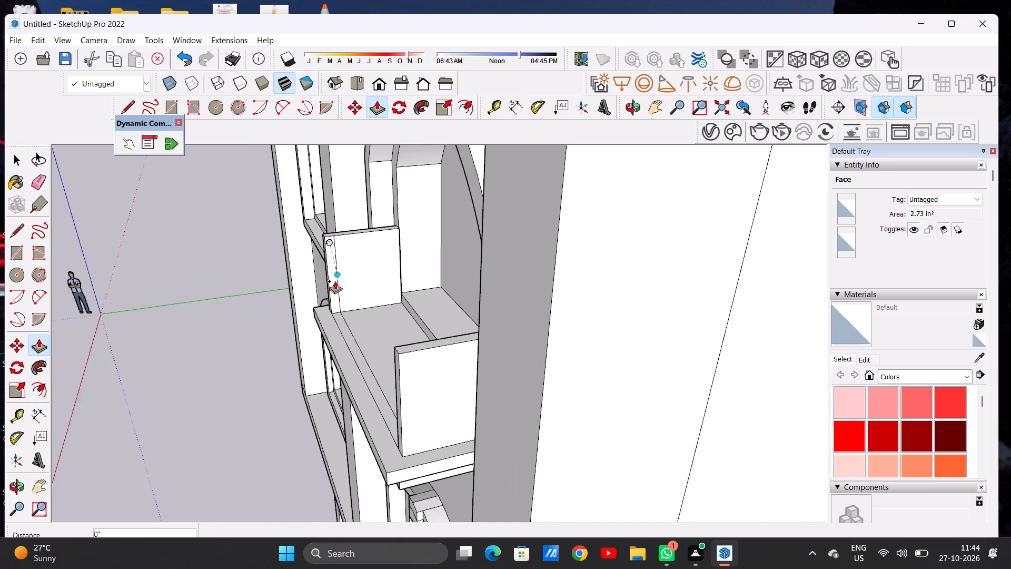
pyautogui.moveTo(338, 281); pyautogui.dragTo(470, 270, button='middle')
pyautogui.scroll(-6, 497, 267)
pyautogui.scroll(6, 573, 268)
pyautogui.moveTo(550, 283); pyautogui.dragTo(589, 275, button='middle')
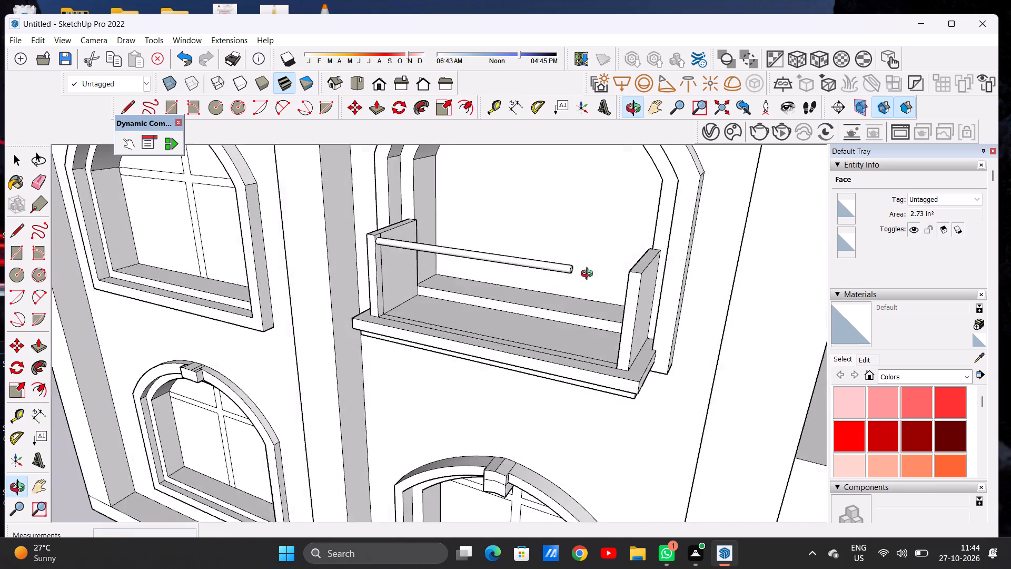
pyautogui.moveTo(589, 275); pyautogui.dragTo(635, 257, button='middle')
pyautogui.scroll(8, 637, 262)
pyautogui.moveTo(641, 245); pyautogui.dragTo(670, 237, button='middle')
pyautogui.scroll(4, 657, 224)
pyautogui.scroll(-1, 657, 222)
pyautogui.scroll(9, 657, 222)
pyautogui.click(679, 188)
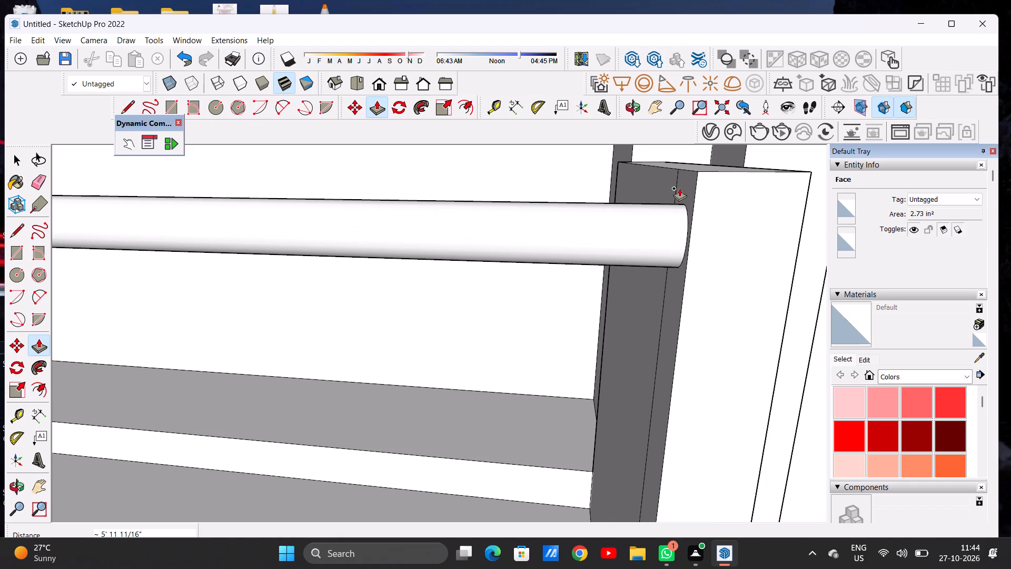
pyautogui.press('space')
# Examine the round rail between the end panels from the front and from above.
pyautogui.scroll(-10, 611, 264)
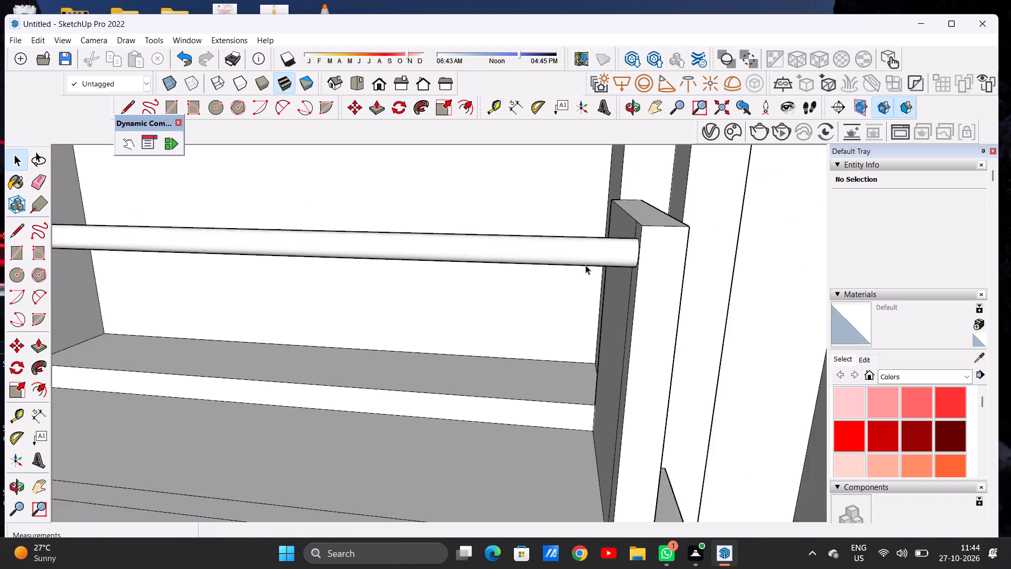
pyautogui.scroll(-15, 586, 265)
pyautogui.moveTo(485, 284); pyautogui.dragTo(506, 254, button='middle')
pyautogui.scroll(2, 471, 245)
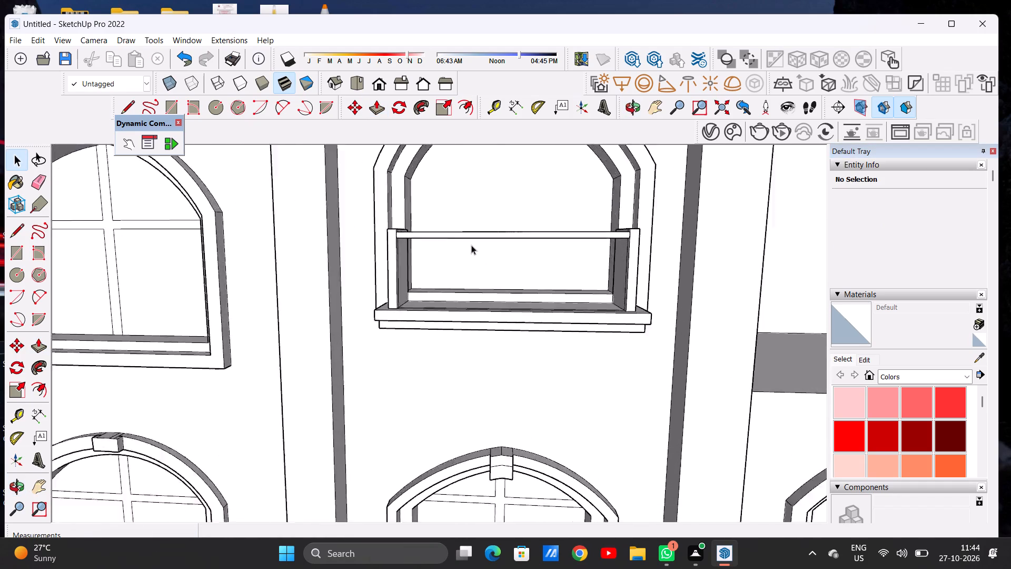
pyautogui.scroll(3, 471, 245)
pyautogui.scroll(-6, 438, 245)
pyautogui.moveTo(462, 242); pyautogui.dragTo(476, 368, button='middle')
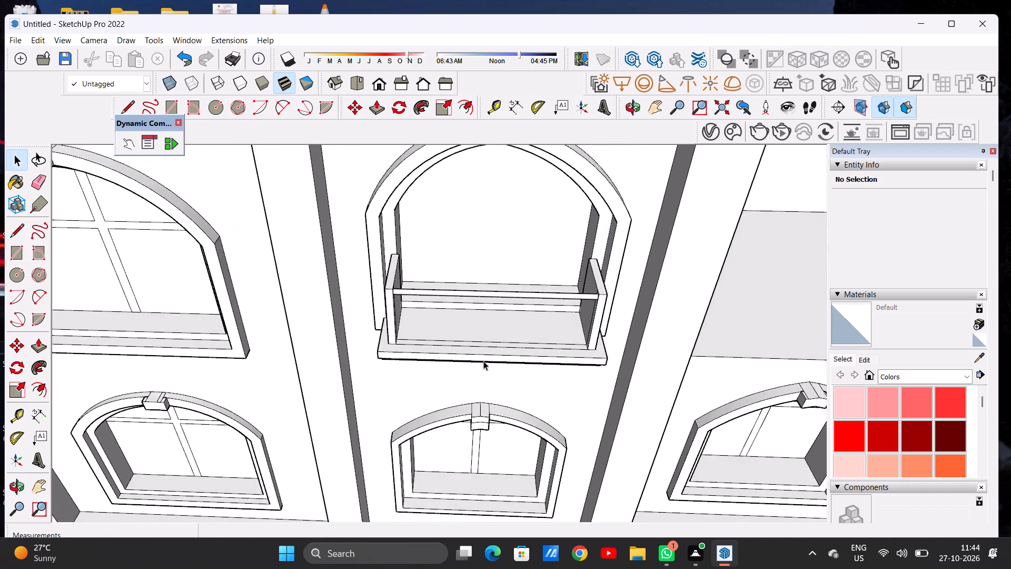
# Draw a circle of about 11/16" radius on the sill's narrow front strip, beside the left end panel.
pyautogui.scroll(8, 483, 361)
pyautogui.moveTo(436, 315); pyautogui.dragTo(439, 368, button='middle')
pyautogui.scroll(5, 439, 367)
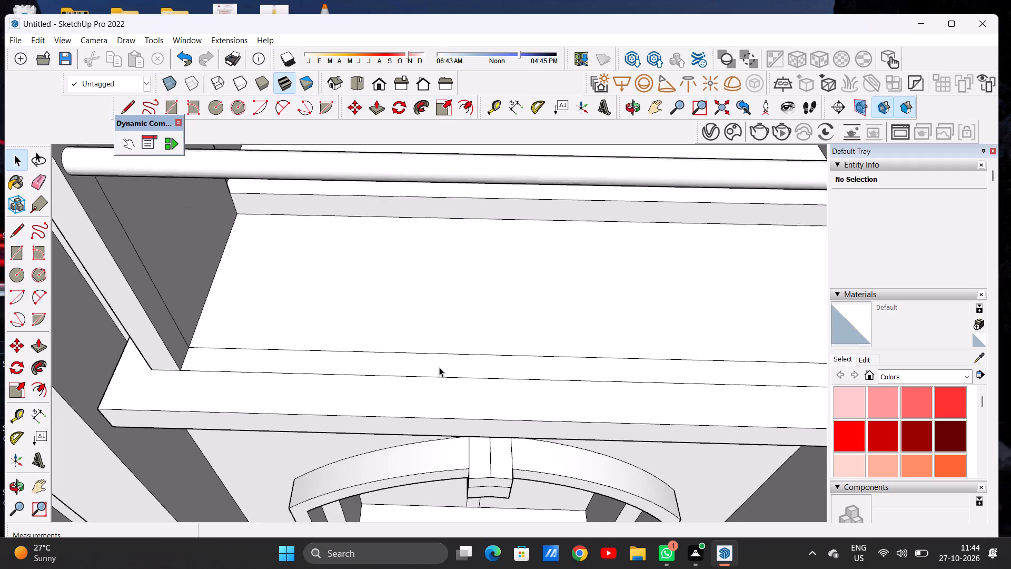
pyautogui.scroll(1, 439, 367)
pyautogui.press('c')
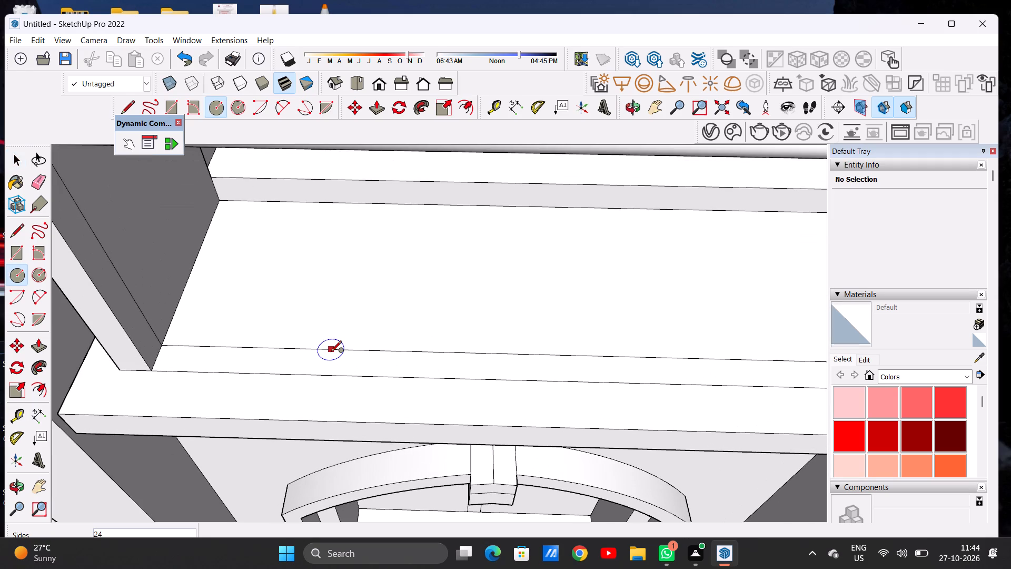
pyautogui.scroll(4, 175, 360)
pyautogui.click(179, 359)
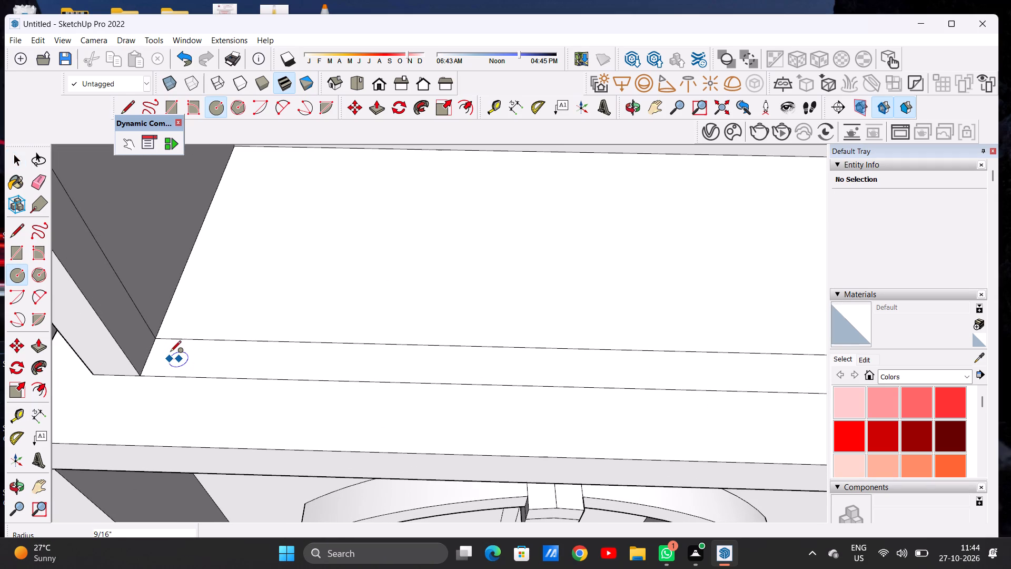
pyautogui.scroll(5, 170, 351)
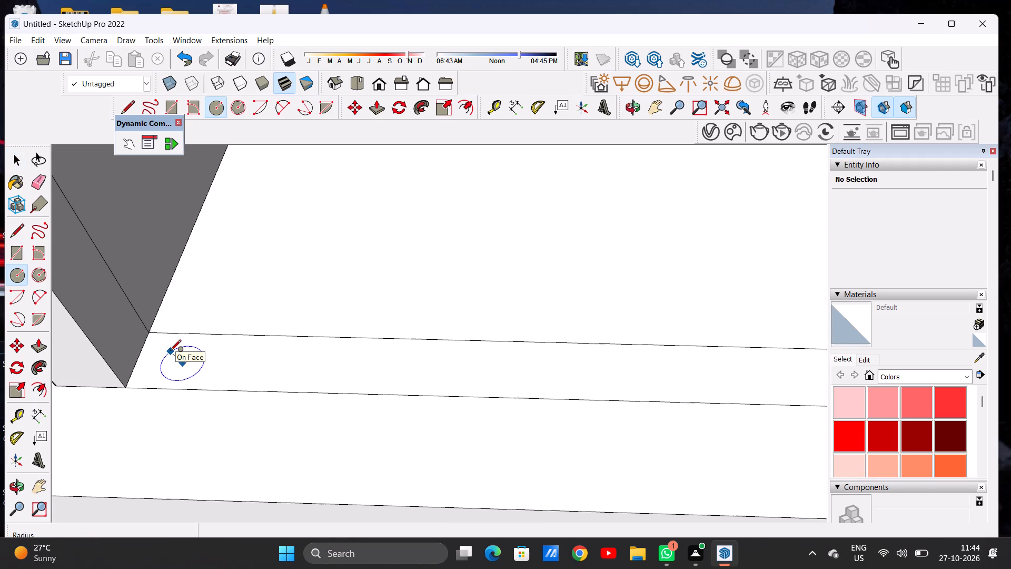
pyautogui.click(173, 355)
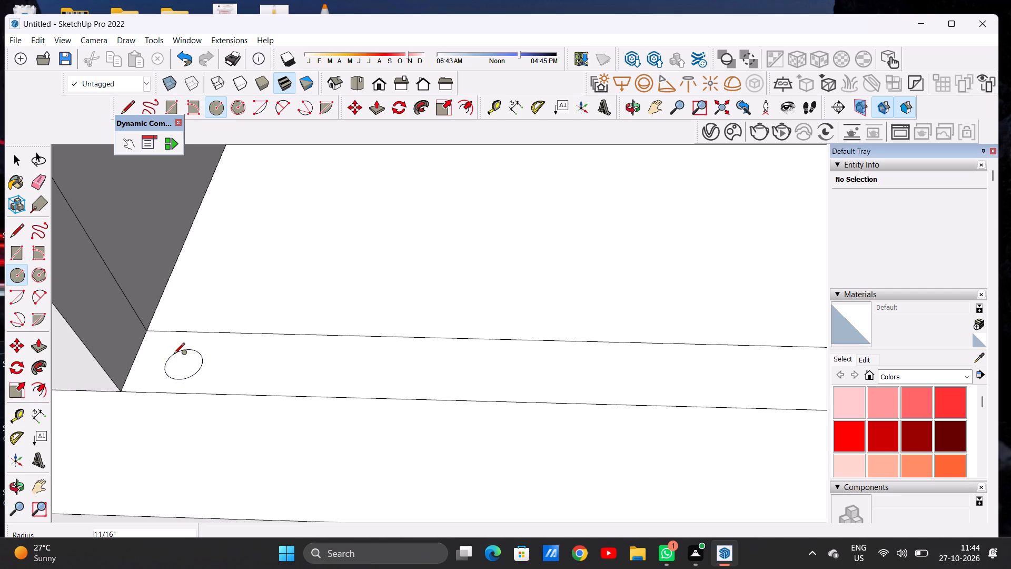
pyautogui.press('space')
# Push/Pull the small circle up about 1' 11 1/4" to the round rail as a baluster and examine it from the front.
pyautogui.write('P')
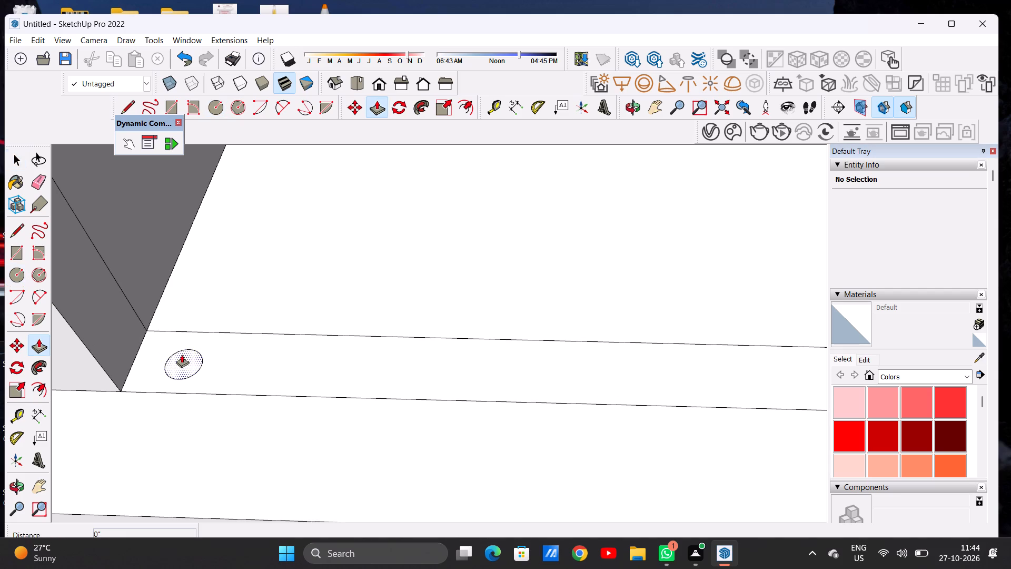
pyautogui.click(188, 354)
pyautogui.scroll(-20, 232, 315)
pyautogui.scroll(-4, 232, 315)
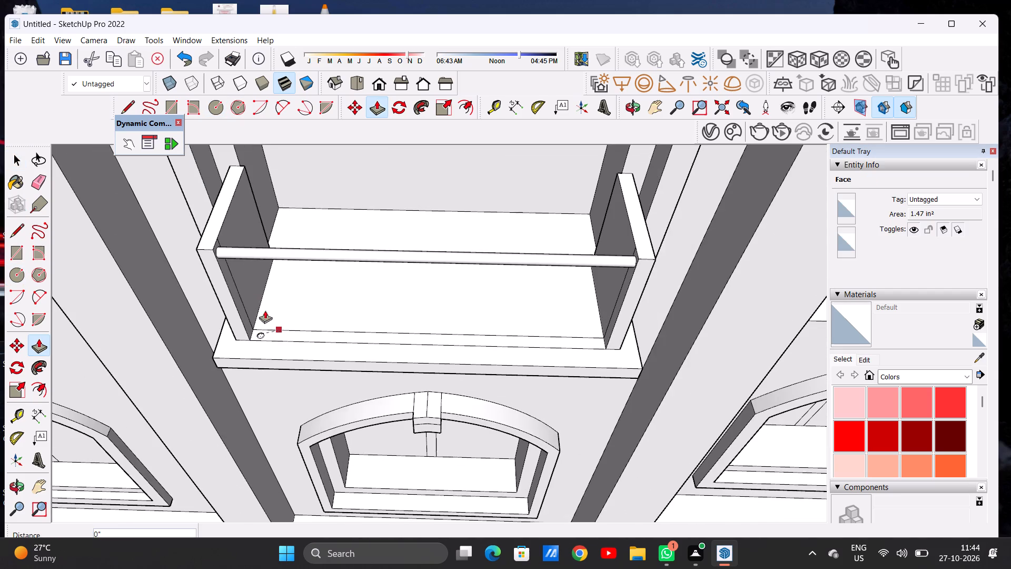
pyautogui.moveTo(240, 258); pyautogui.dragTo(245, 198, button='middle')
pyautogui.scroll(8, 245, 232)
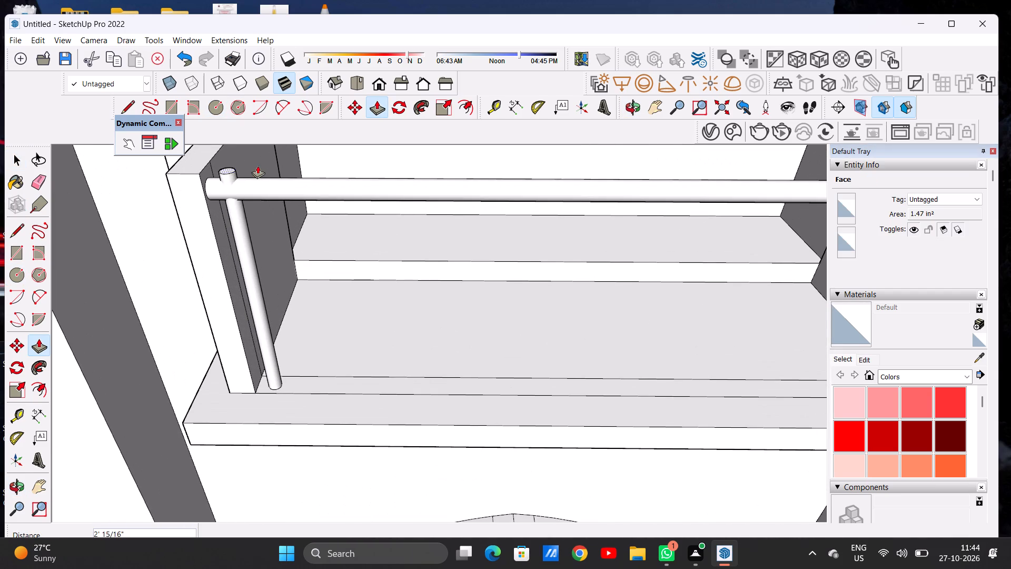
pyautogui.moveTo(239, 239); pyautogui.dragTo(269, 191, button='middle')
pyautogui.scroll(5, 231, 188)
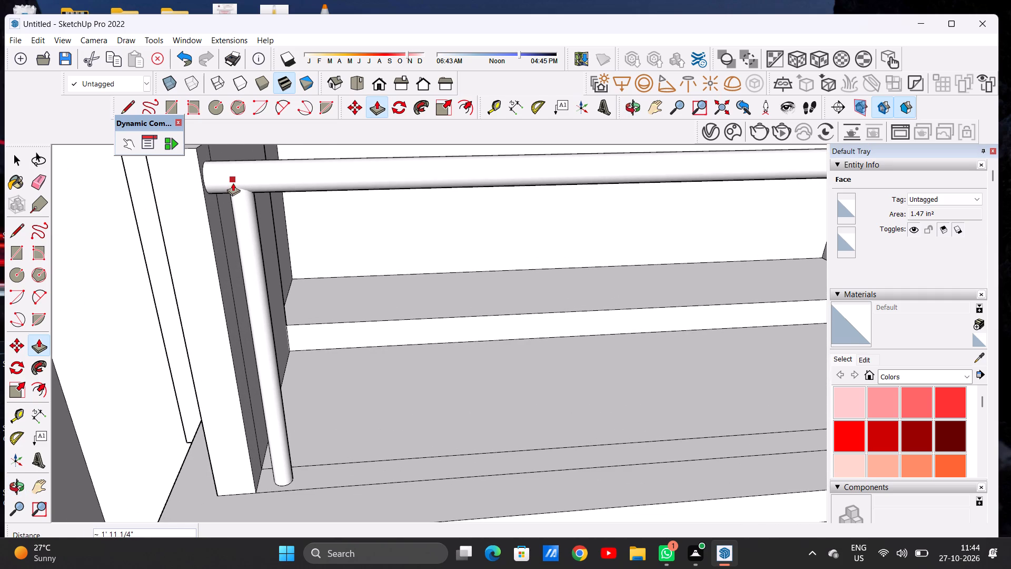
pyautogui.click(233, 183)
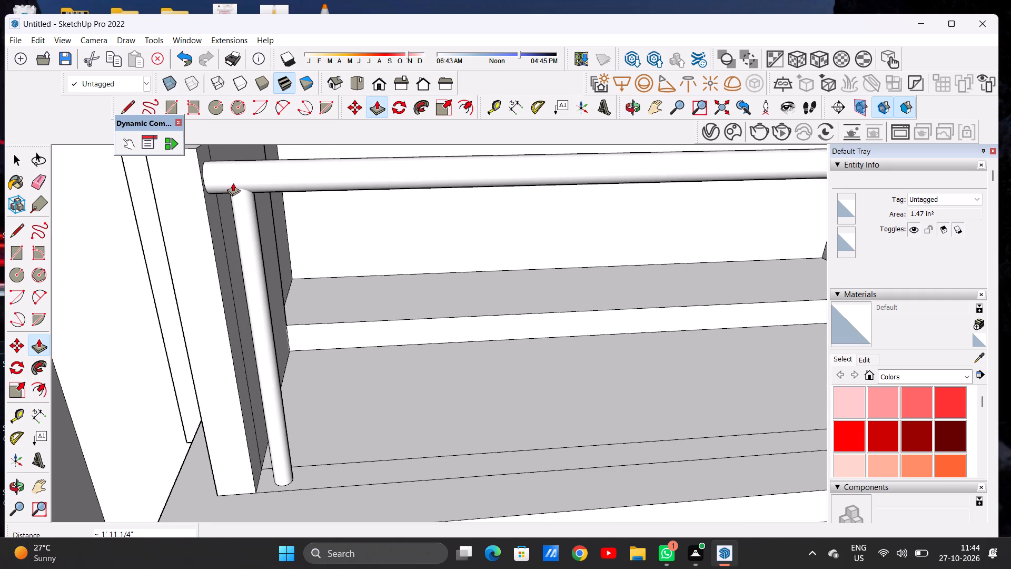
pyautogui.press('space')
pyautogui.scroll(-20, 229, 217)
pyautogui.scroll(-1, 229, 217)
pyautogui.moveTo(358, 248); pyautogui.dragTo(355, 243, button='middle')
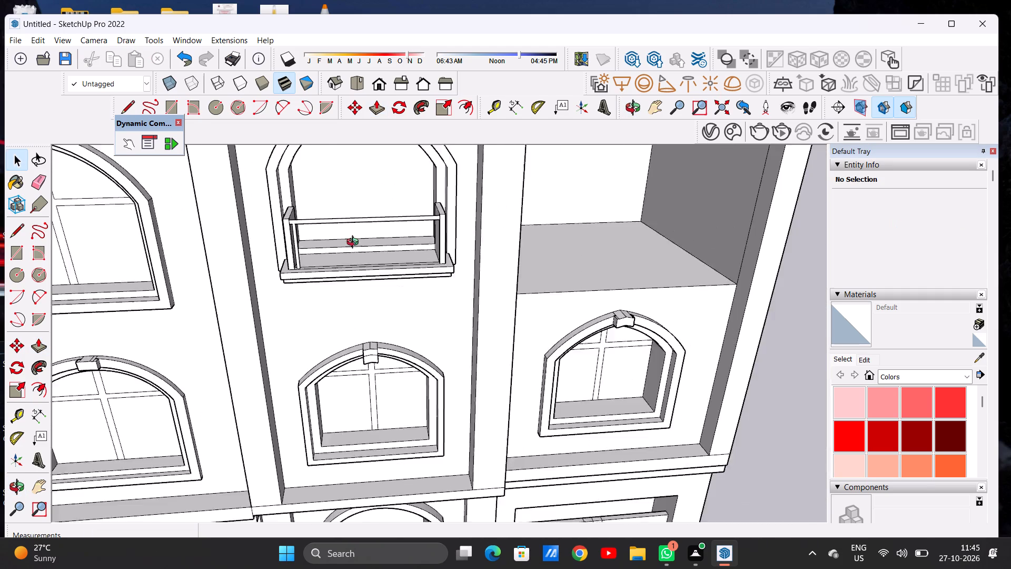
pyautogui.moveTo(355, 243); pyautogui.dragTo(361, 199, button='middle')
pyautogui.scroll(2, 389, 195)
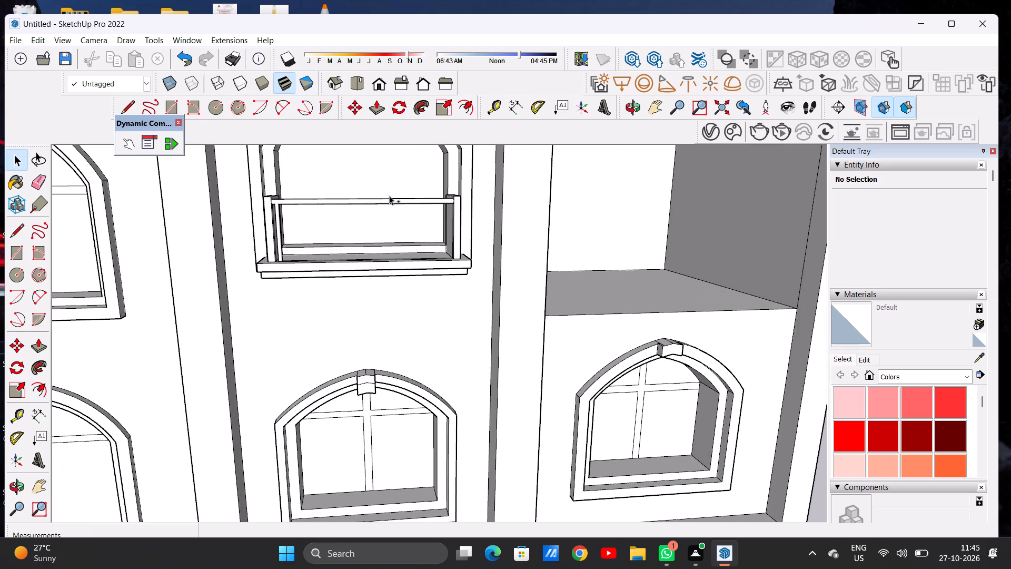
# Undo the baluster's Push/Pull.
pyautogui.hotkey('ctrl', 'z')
# Copy the small circle about 2 13/16" along the sill strip and multiply the copy by 8.
pyautogui.scroll(-5, 390, 245)
pyautogui.moveTo(391, 237); pyautogui.dragTo(390, 354, button='middle')
pyautogui.scroll(5, 418, 282)
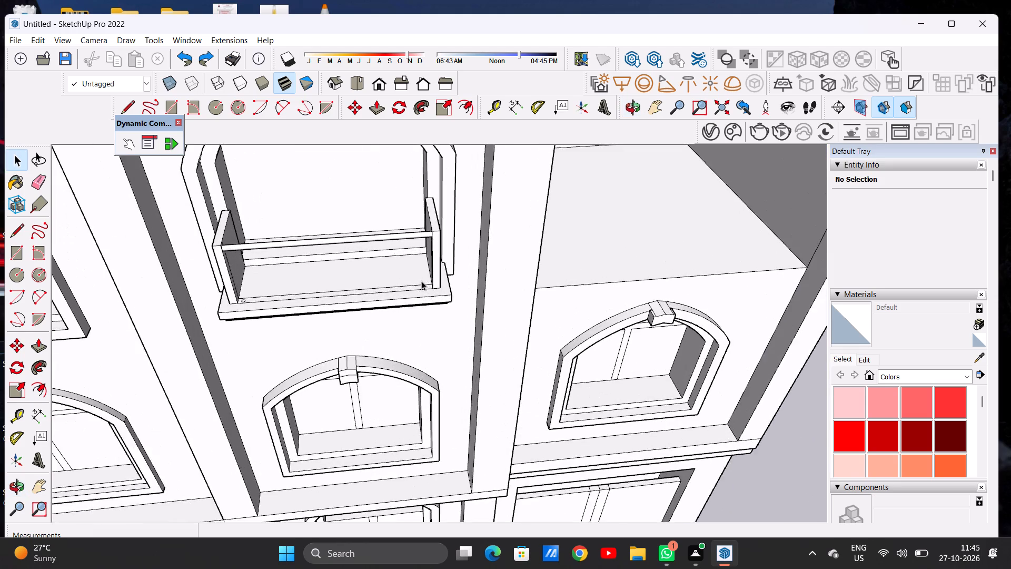
pyautogui.moveTo(428, 280); pyautogui.dragTo(405, 329, button='middle')
pyautogui.scroll(16, 208, 336)
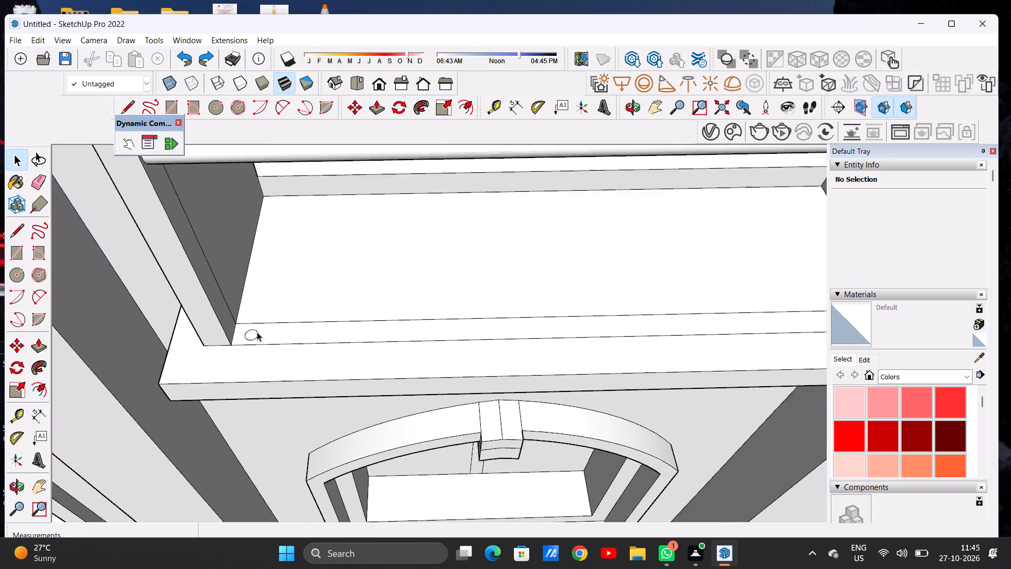
pyautogui.scroll(2, 257, 332)
pyautogui.scroll(-1, 257, 332)
pyautogui.scroll(6, 257, 332)
pyautogui.doubleClick(243, 336)
pyautogui.press('m')
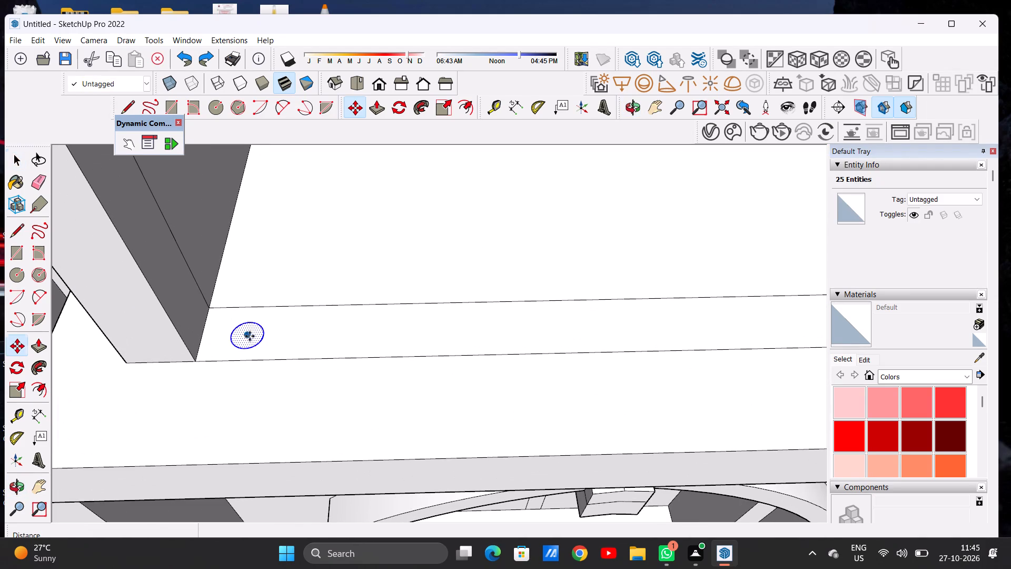
pyautogui.click(261, 339)
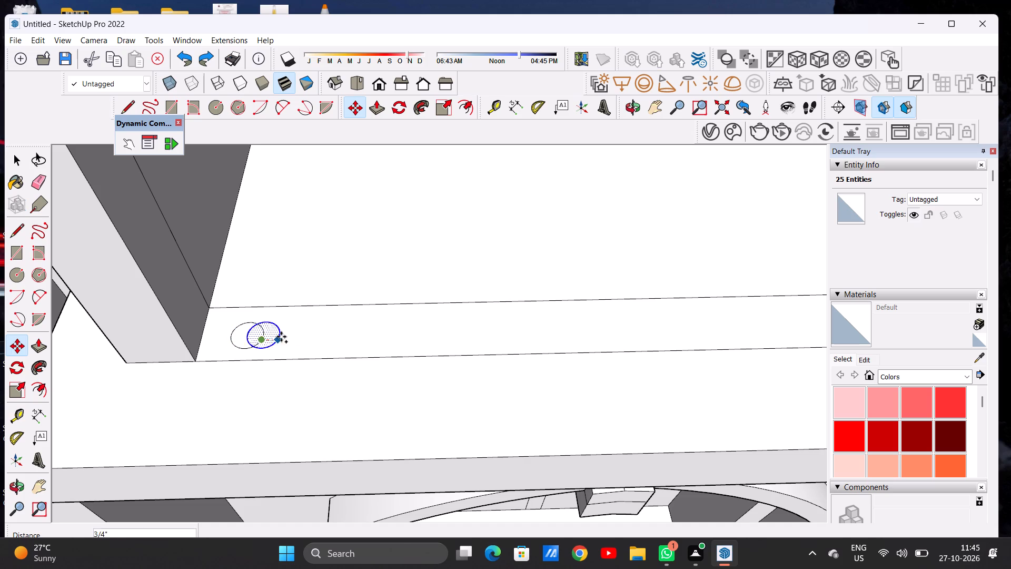
pyautogui.click(328, 331)
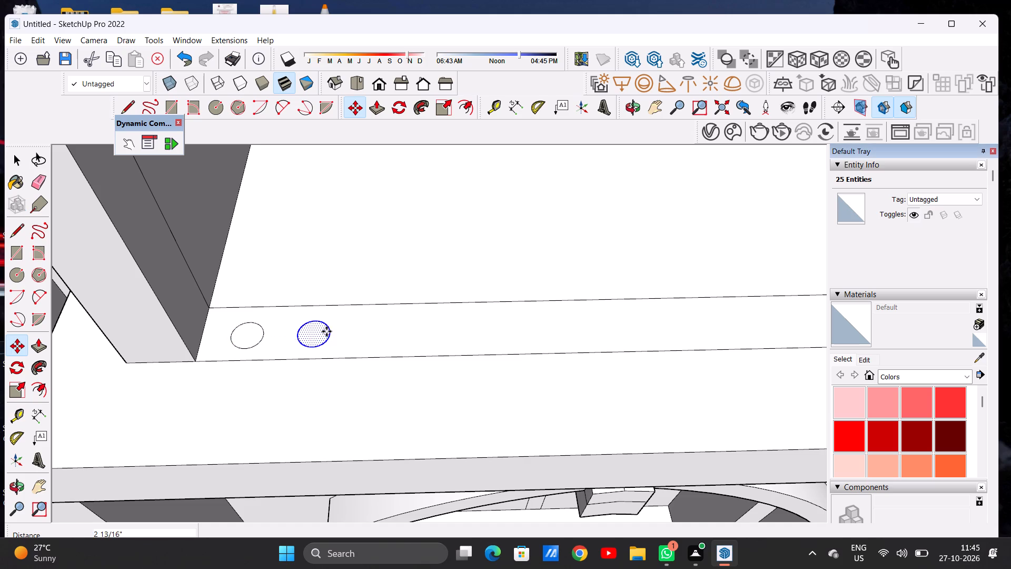
pyautogui.hotkey('shift', '*')
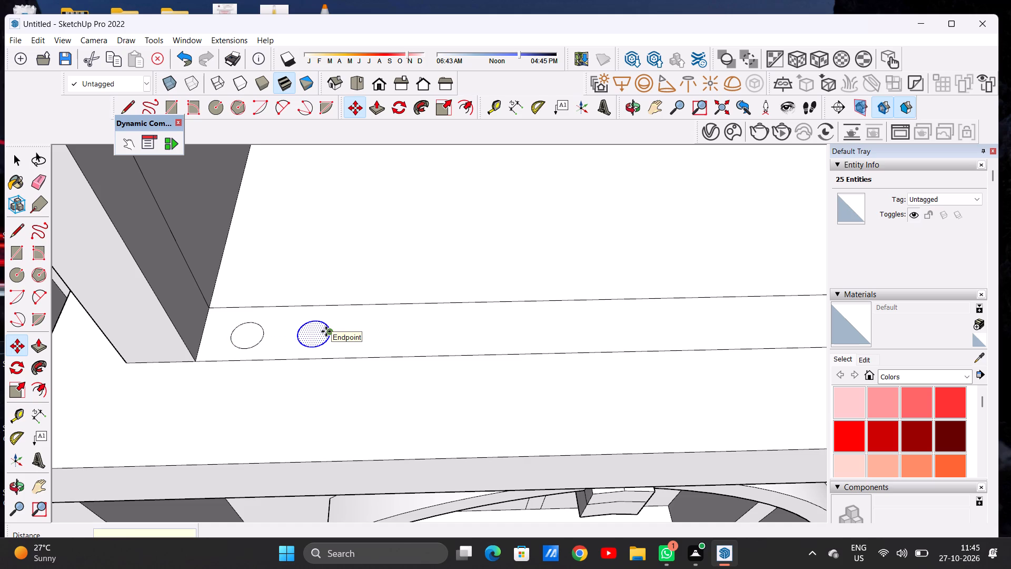
pyautogui.press('8')
pyautogui.press('Return')
pyautogui.press('space')
# Copy the last circle of the row about 2 3/4" further along the strip and multiply the copy by 8.
pyautogui.scroll(-11, 300, 333)
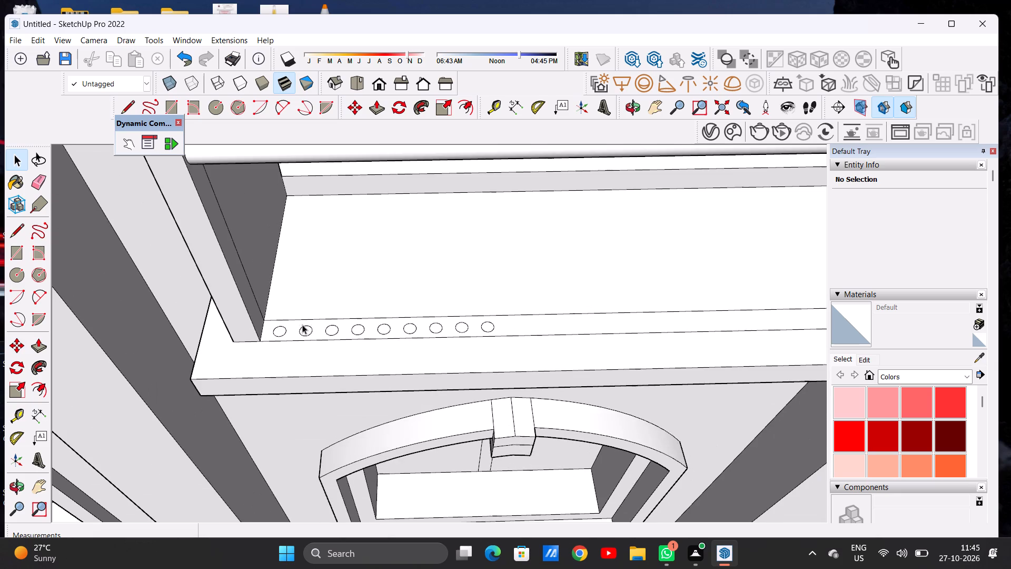
pyautogui.scroll(13, 473, 332)
pyautogui.doubleClick(463, 323)
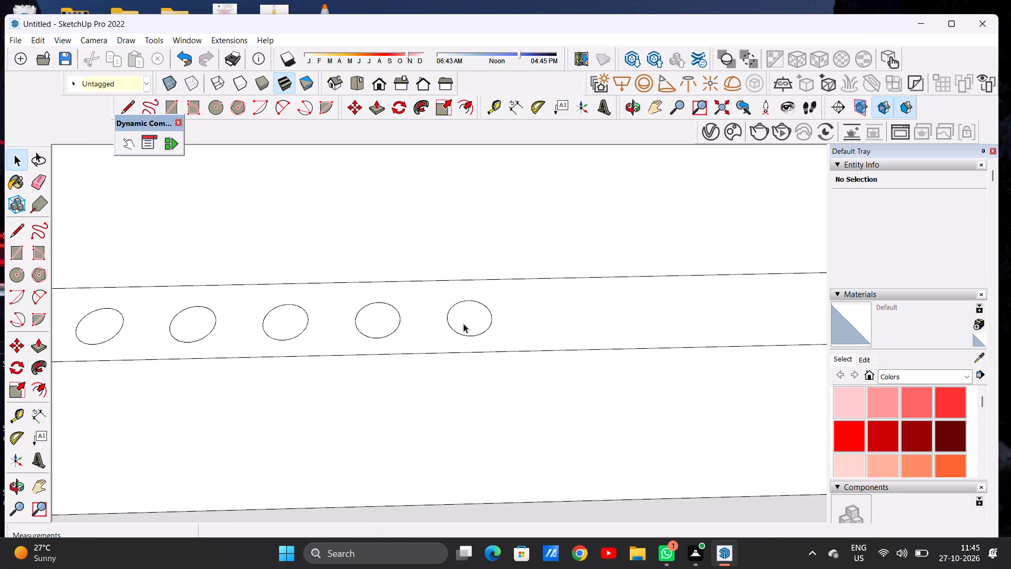
pyautogui.press('m')
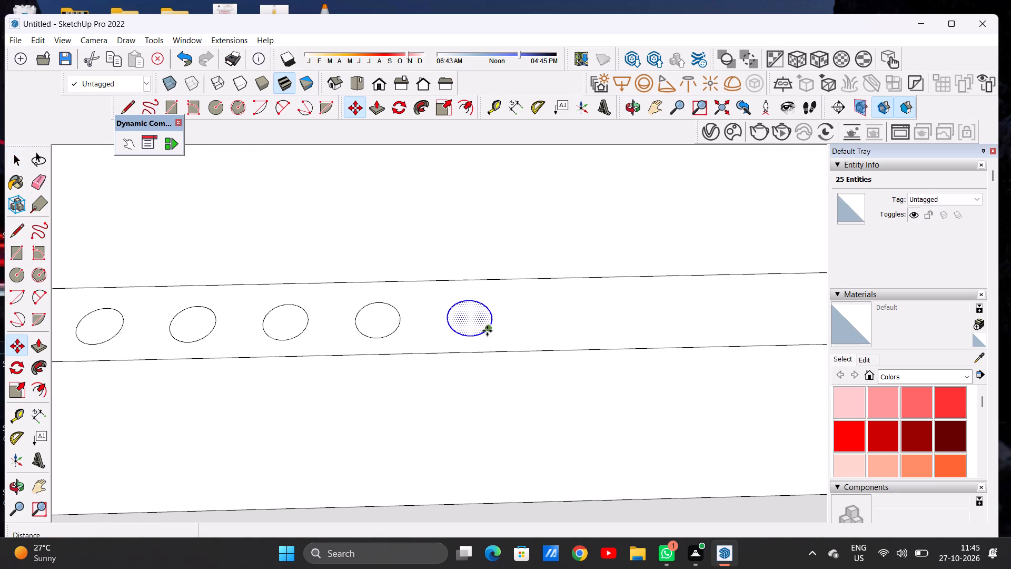
pyautogui.click(487, 331)
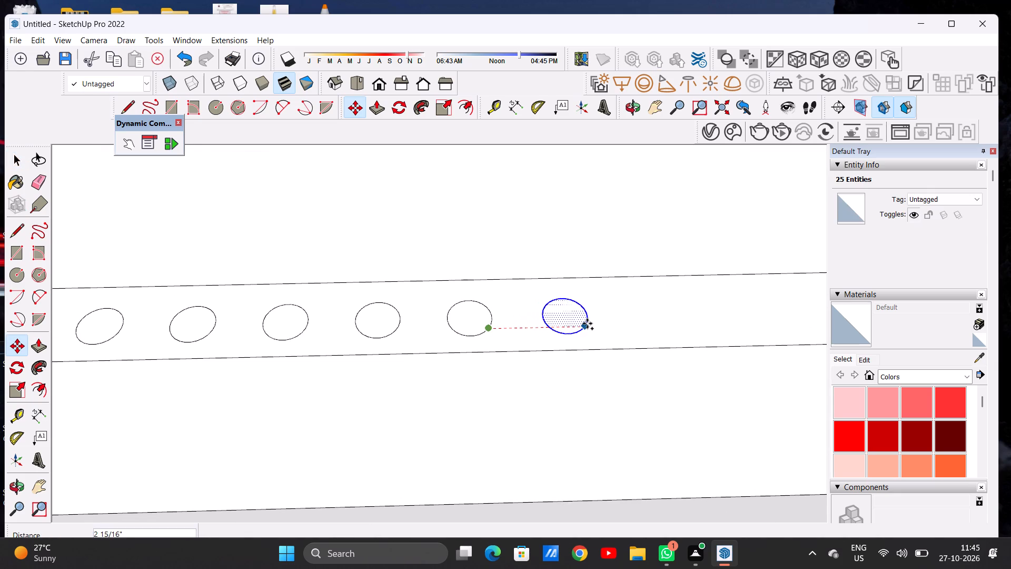
pyautogui.click(578, 323)
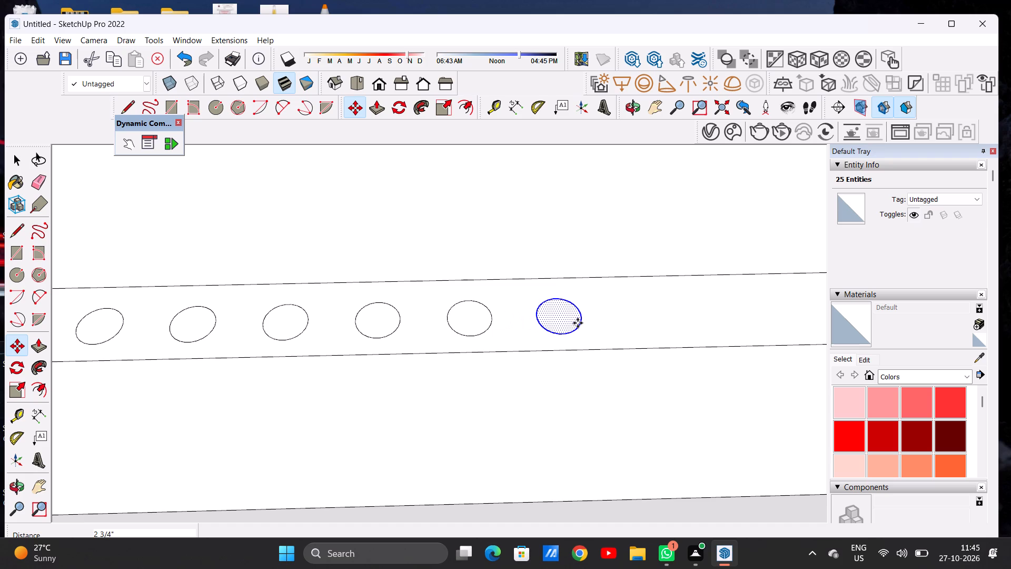
pyautogui.hotkey('shift', '*')
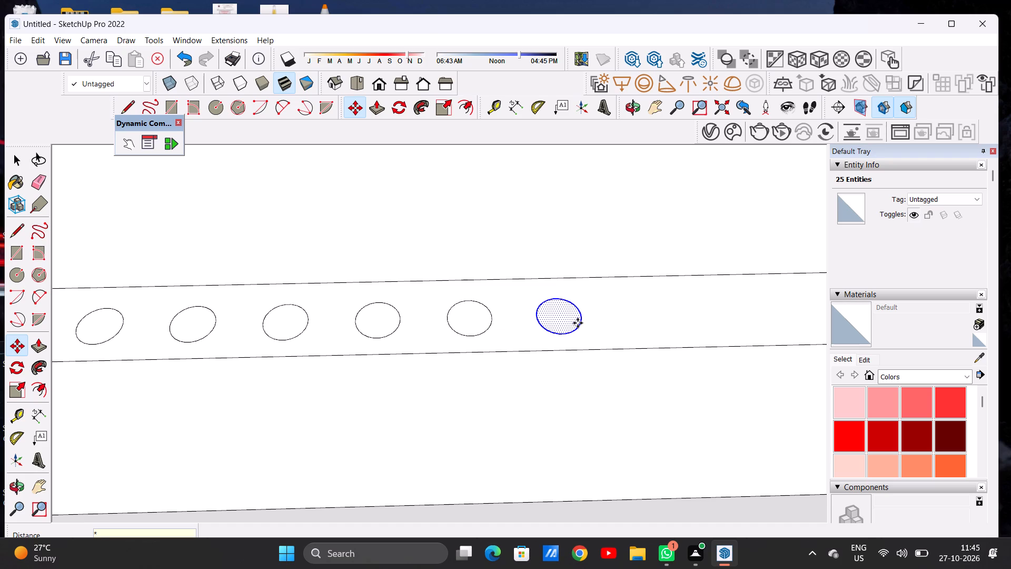
pyautogui.press('8')
pyautogui.press('Return')
pyautogui.press('space')
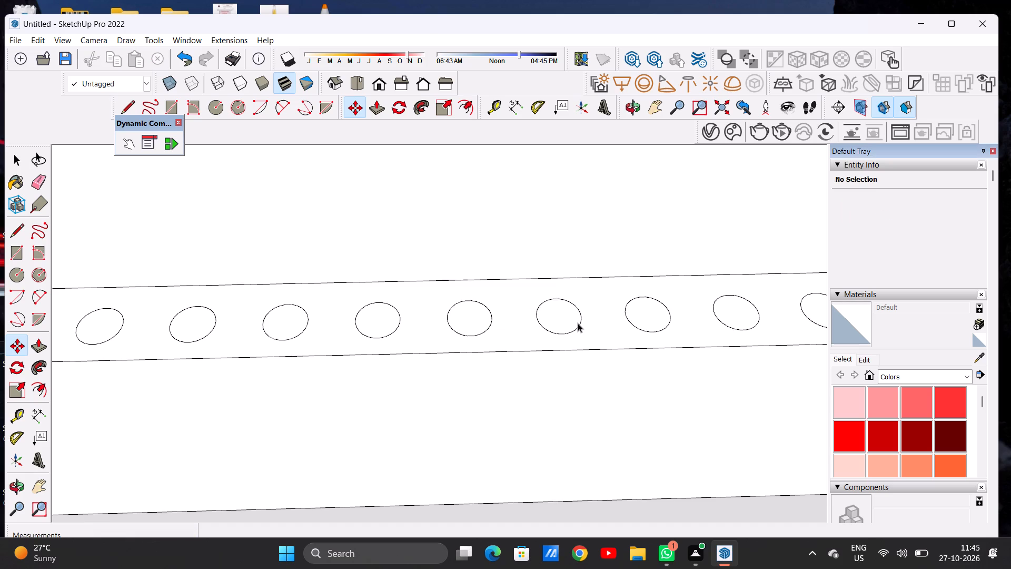
# Copy the last circle of the row about 1' 11 9/16" along the strip to beside the right end panel.
pyautogui.scroll(-20, 496, 332)
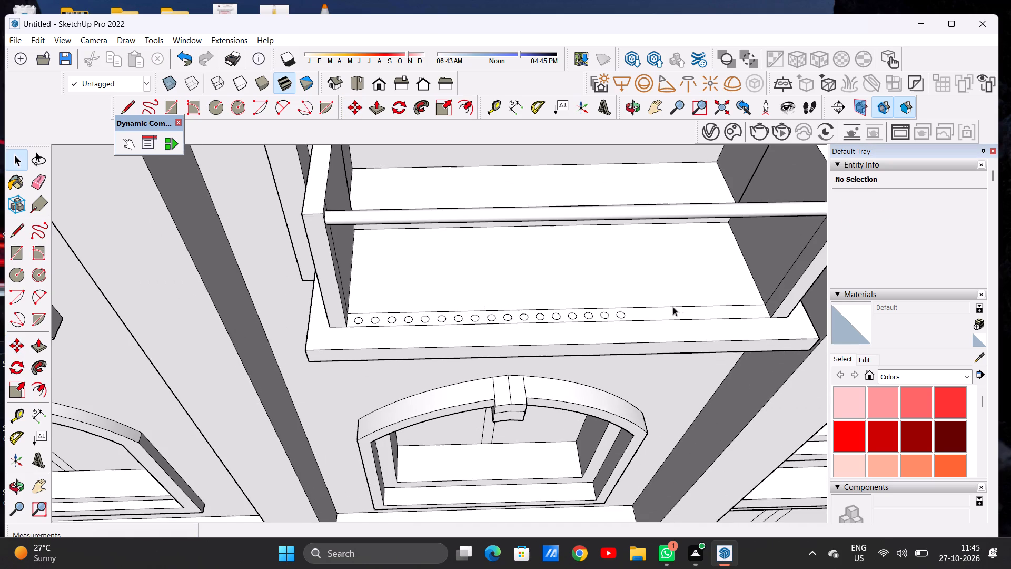
pyautogui.scroll(15, 743, 310)
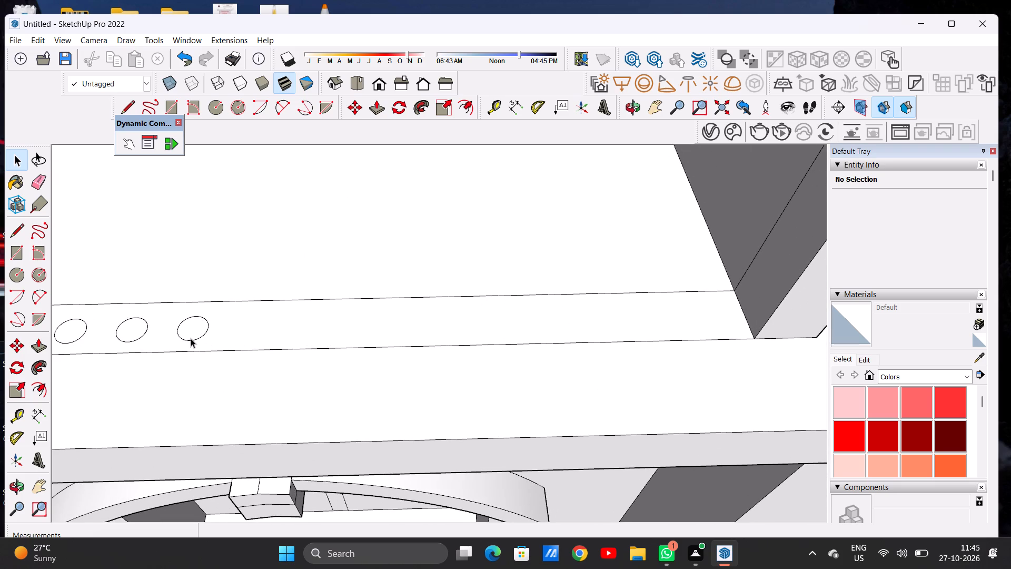
pyautogui.doubleClick(192, 331)
pyautogui.press('m')
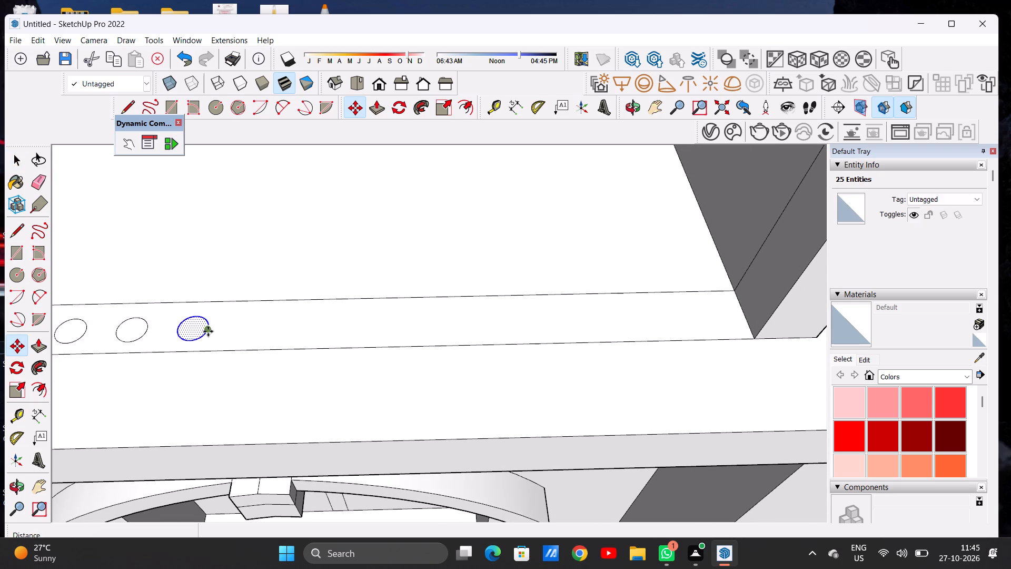
pyautogui.click(208, 331)
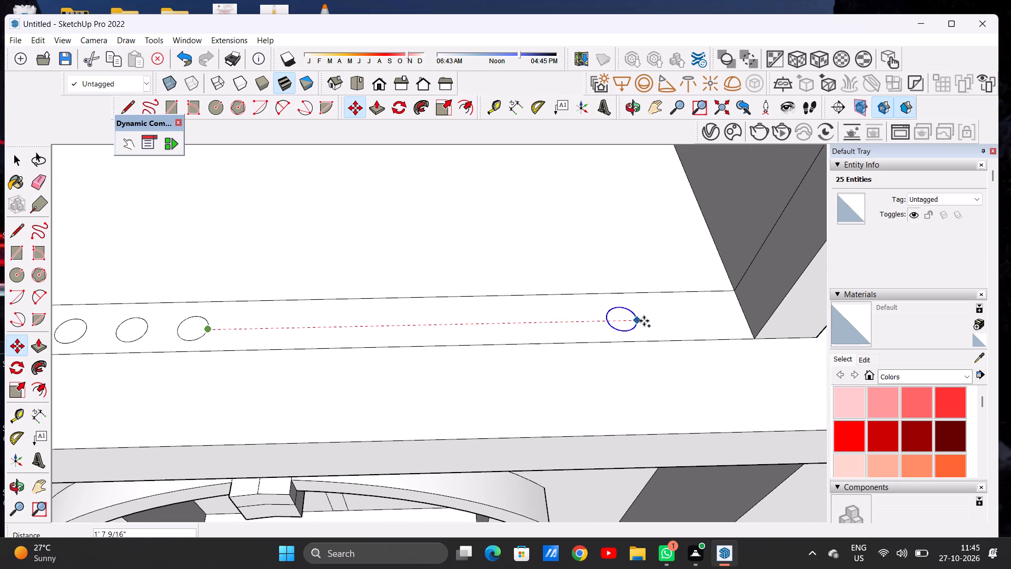
pyautogui.click(723, 313)
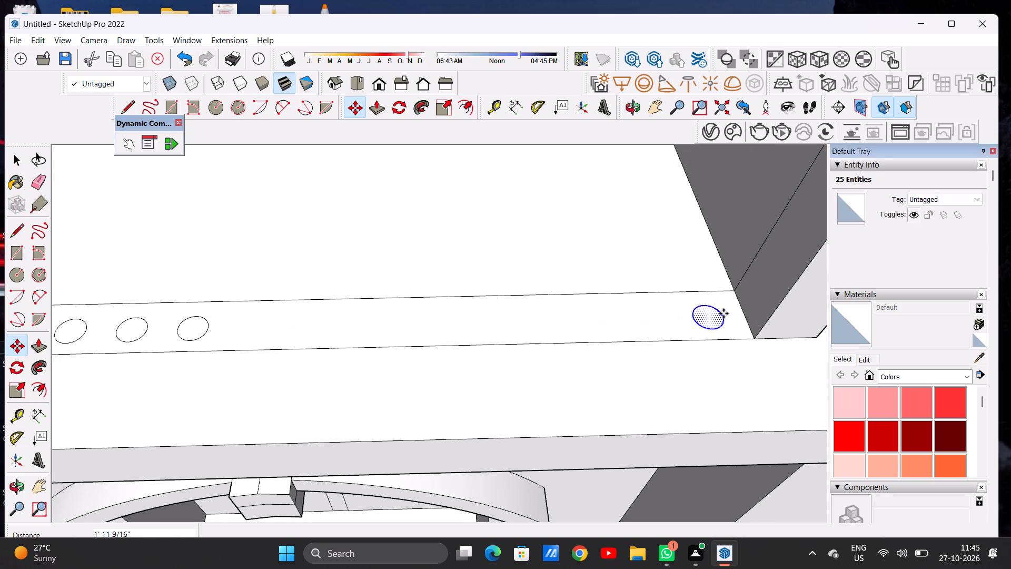
# Copy the circle along the strip alternately towards both ends of the gap, by about 1' 8 5/8", 1' 6", 1' 3 3/16" and 1' 9/16".
pyautogui.click(723, 313)
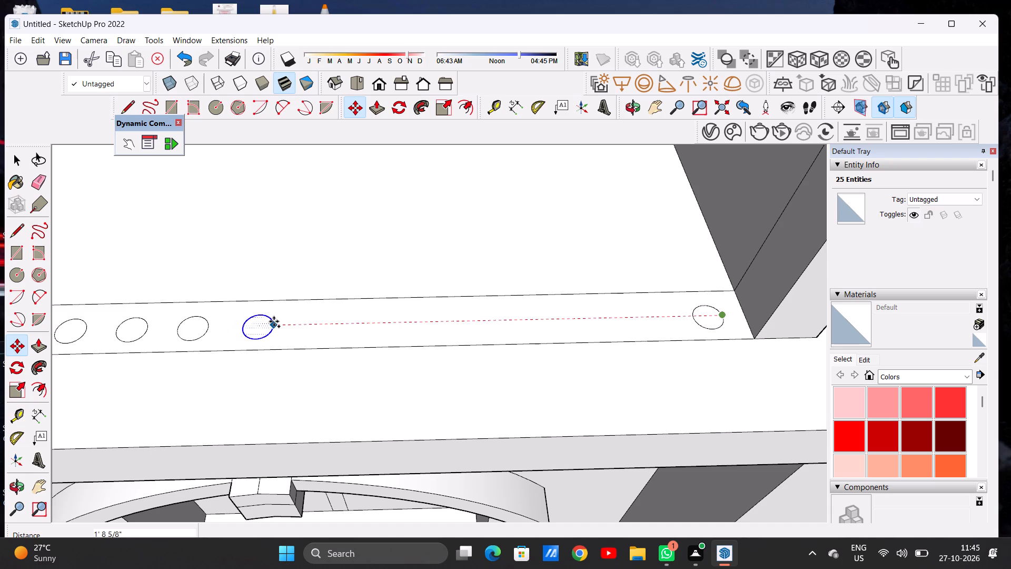
pyautogui.click(274, 321)
pyautogui.click(274, 321)
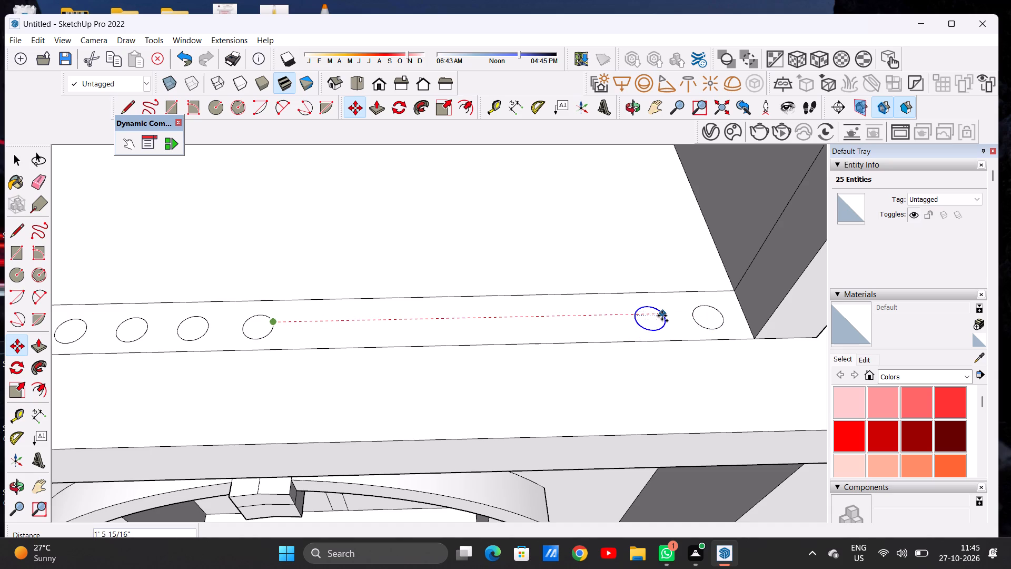
pyautogui.click(665, 315)
pyautogui.click(665, 315)
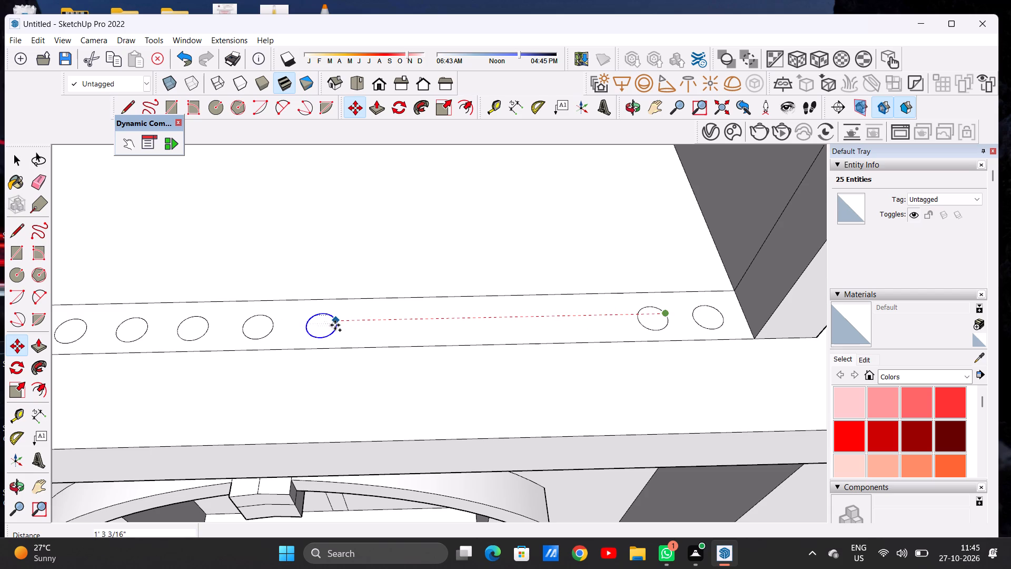
pyautogui.click(335, 325)
pyautogui.click(335, 325)
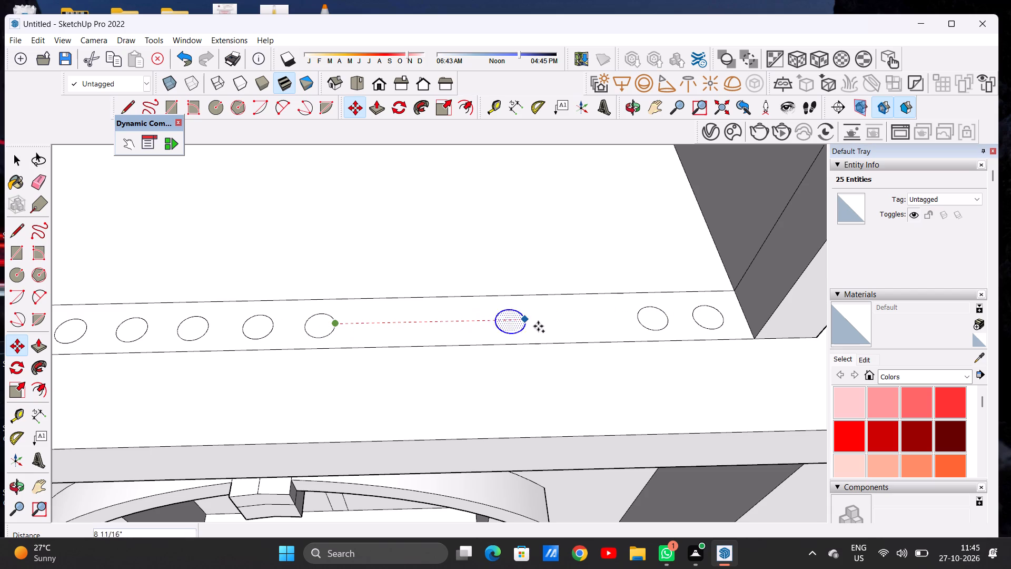
pyautogui.click(609, 318)
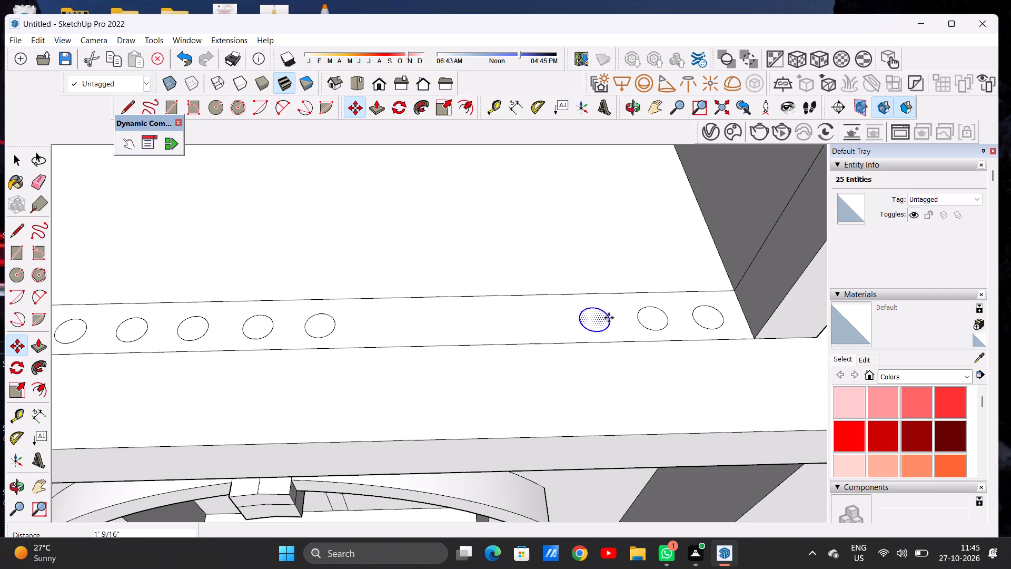
# Fill the remaining gap in the row with three more circle copies, moved about 9 3/4", 6 7/8" and 3 5/8", and clear the selection.
pyautogui.click(609, 318)
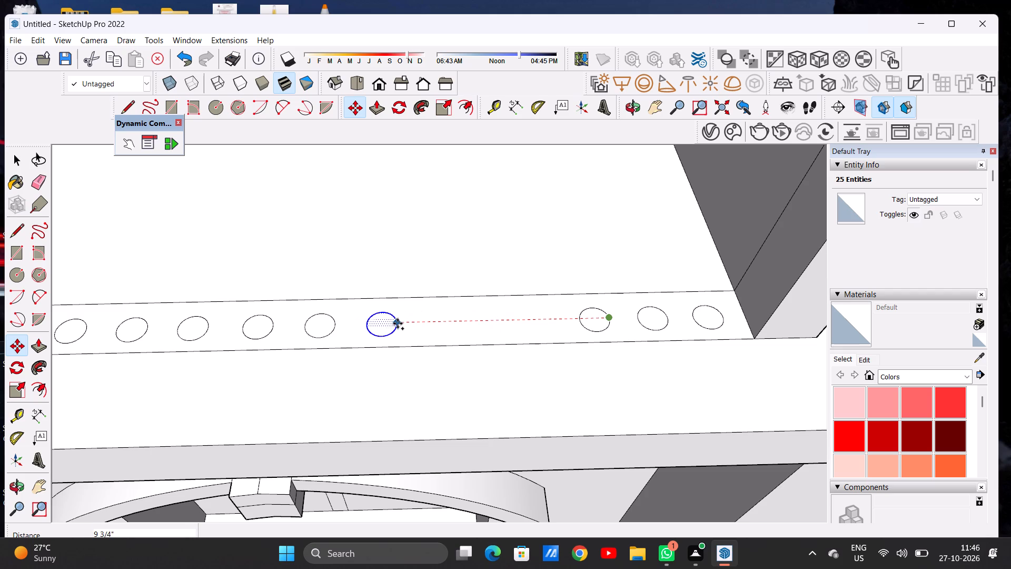
pyautogui.click(396, 323)
pyautogui.click(396, 323)
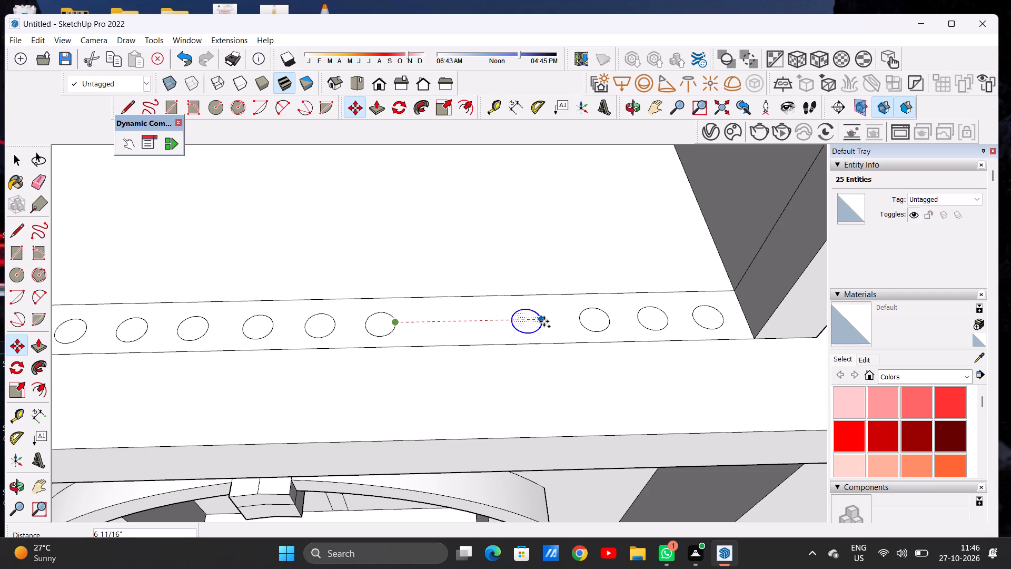
pyautogui.click(546, 320)
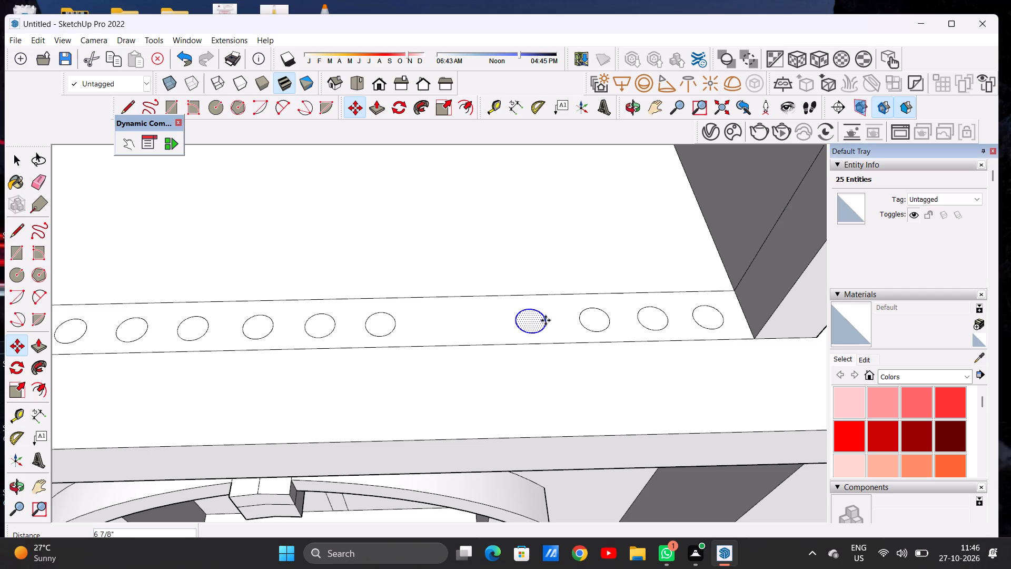
pyautogui.click(546, 320)
pyautogui.click(466, 321)
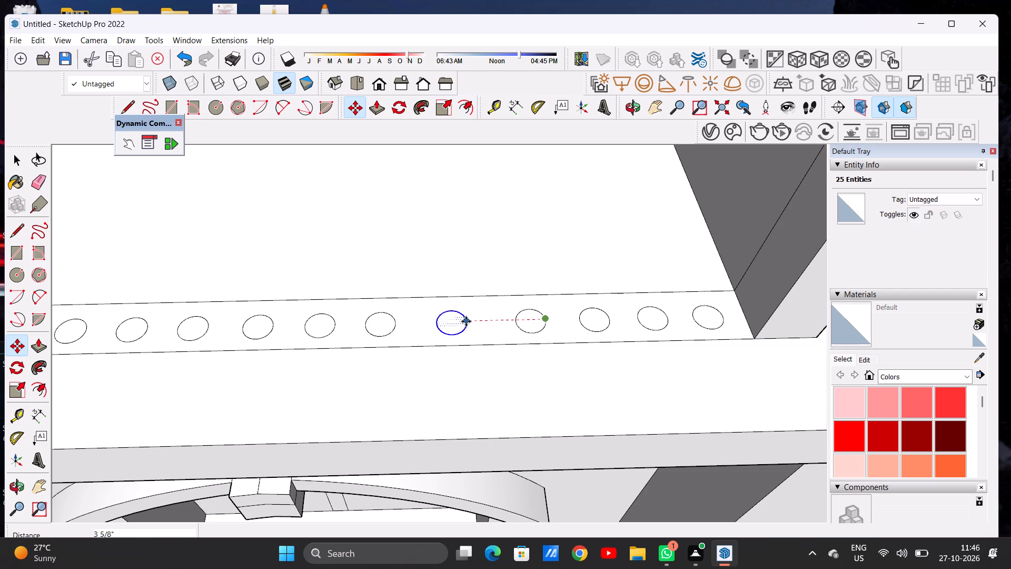
pyautogui.press('space')
pyautogui.scroll(-20, 486, 315)
pyautogui.scroll(-11, 486, 315)
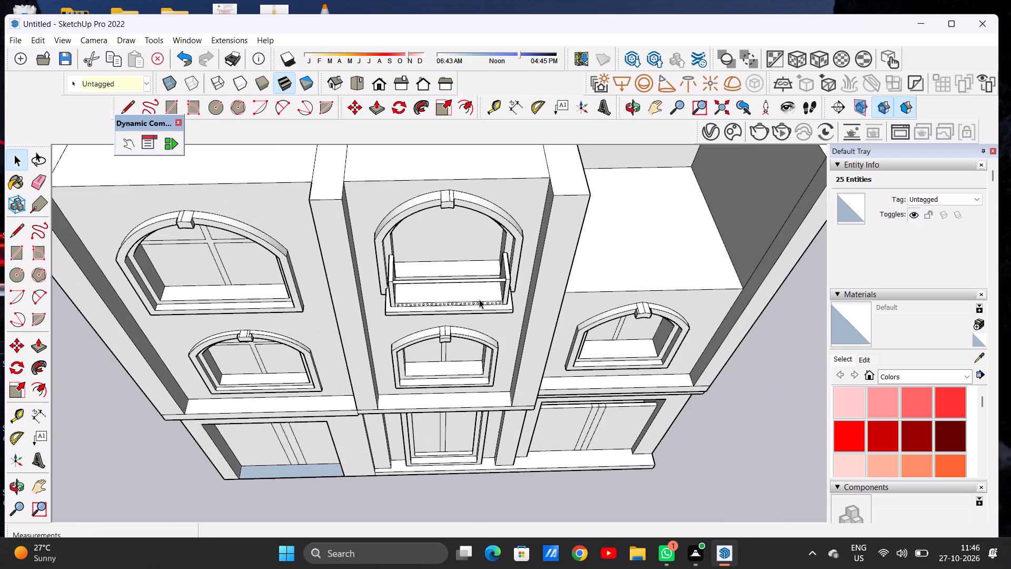
pyautogui.click(789, 300)
# Push/Pull the circle beside the balcony's right end panel up about 1' 11 1/4" into the round handrail as the first baluster.
pyautogui.scroll(9, 485, 299)
pyautogui.scroll(-1, 496, 297)
pyautogui.scroll(3, 498, 296)
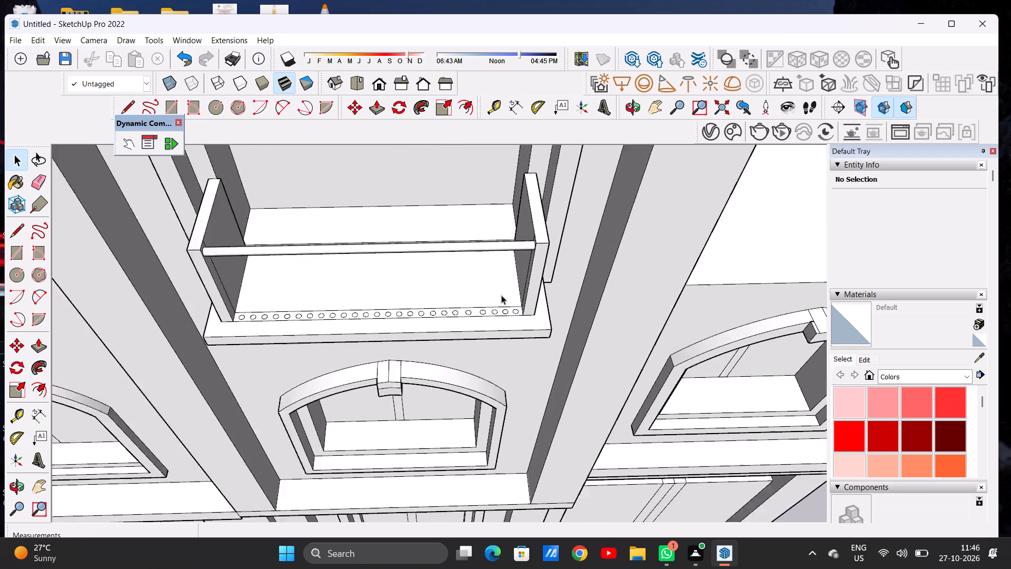
pyautogui.scroll(2, 501, 295)
pyautogui.moveTo(535, 296); pyautogui.dragTo(547, 269, button='middle')
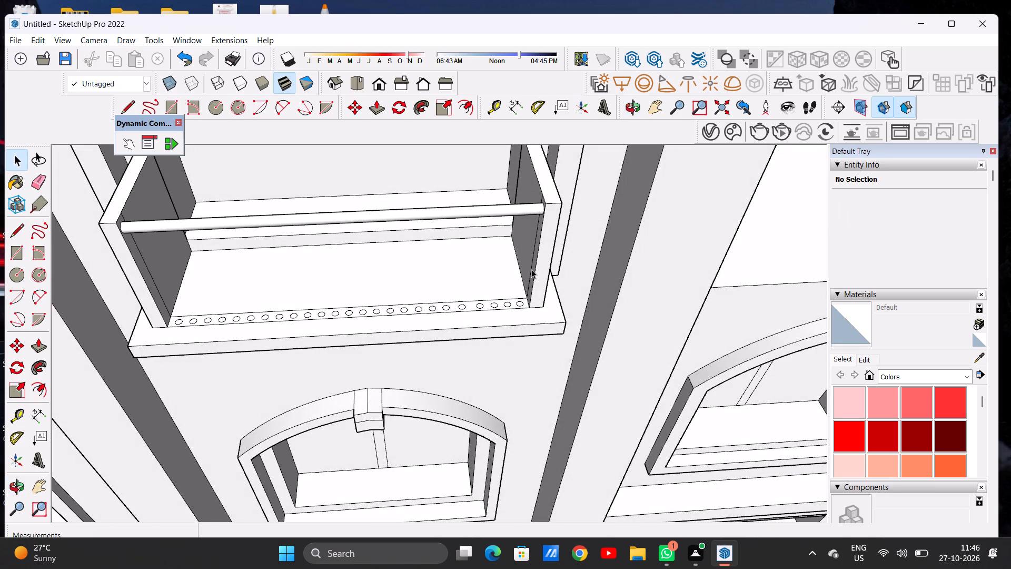
pyautogui.press('p')
pyautogui.scroll(12, 531, 269)
pyautogui.scroll(3, 507, 353)
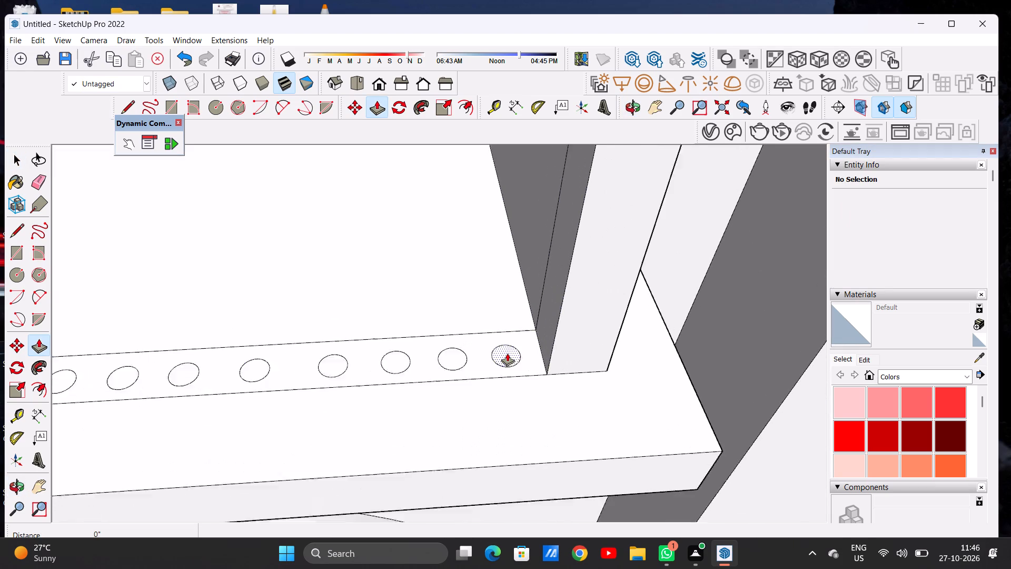
pyautogui.scroll(4, 507, 353)
pyautogui.click(507, 352)
pyautogui.scroll(-12, 507, 294)
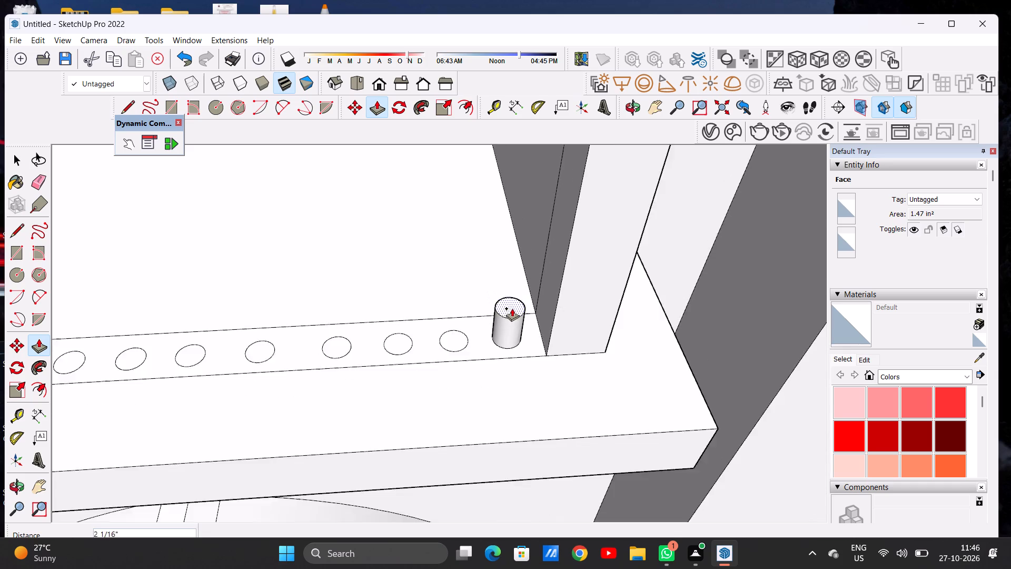
pyautogui.scroll(-20, 512, 308)
pyautogui.scroll(-1, 525, 234)
pyautogui.scroll(6, 525, 234)
pyautogui.moveTo(513, 274); pyautogui.dragTo(503, 240, button='middle')
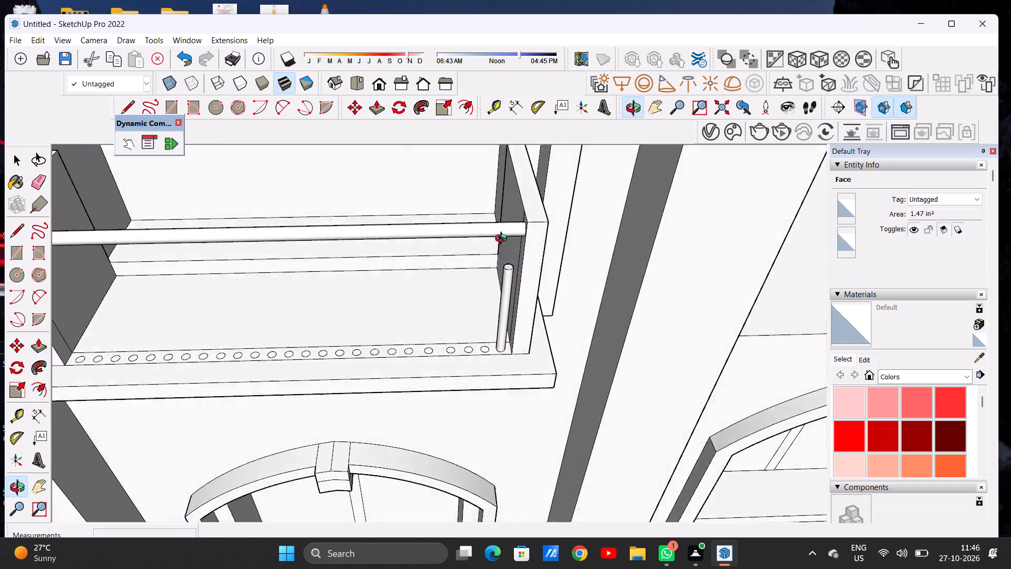
pyautogui.moveTo(503, 240); pyautogui.dragTo(505, 187, button='middle')
pyautogui.scroll(9, 506, 178)
pyautogui.click(508, 197)
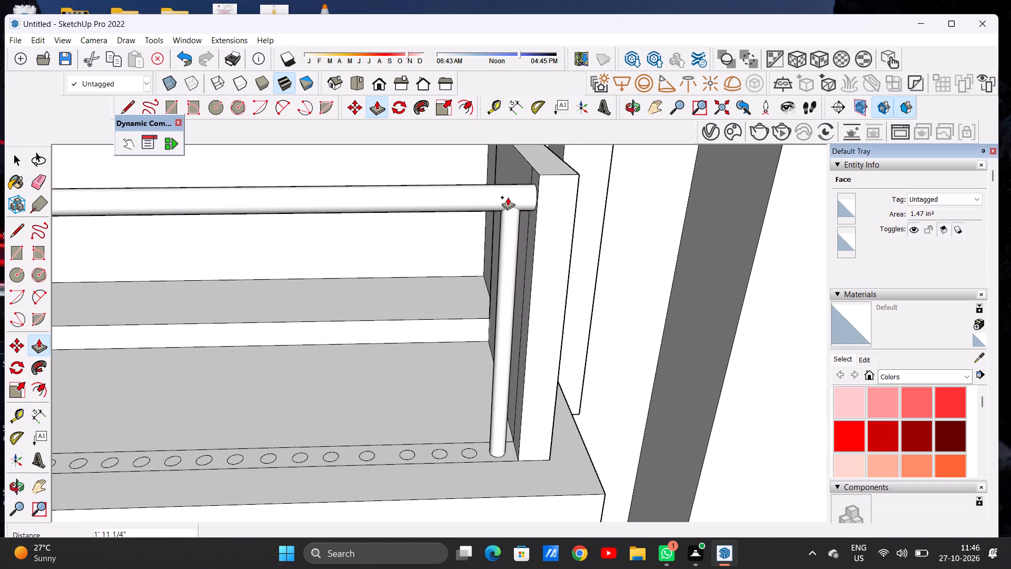
# Push/Pull the second and third circles from the right end panel up into the handrail, about 1' 10 7/8" and 1' 11 1/16" high.
pyautogui.scroll(12, 471, 444)
pyautogui.click(469, 460)
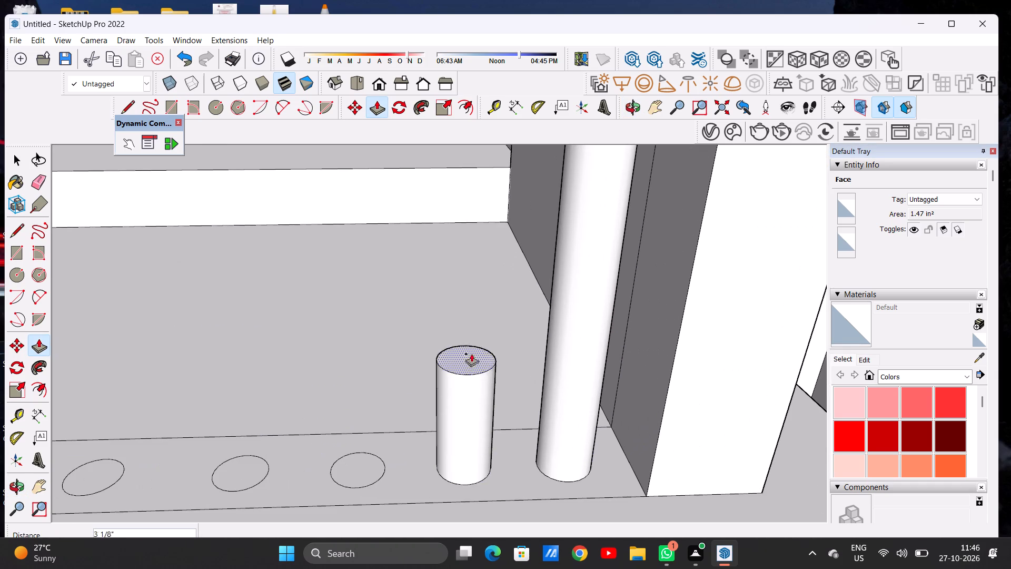
pyautogui.scroll(-20, 471, 359)
pyautogui.scroll(-3, 471, 359)
pyautogui.scroll(12, 490, 231)
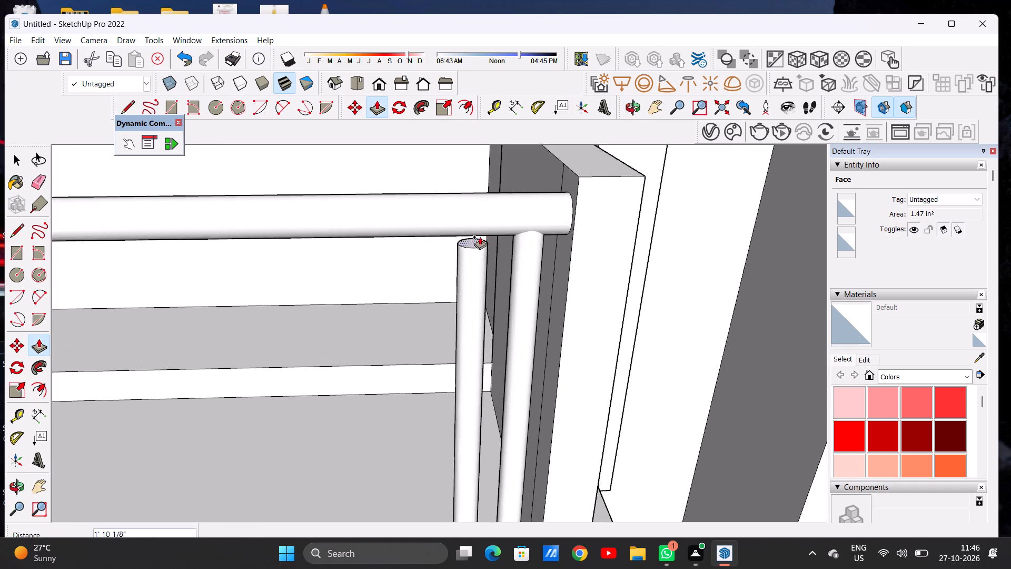
pyautogui.click(478, 221)
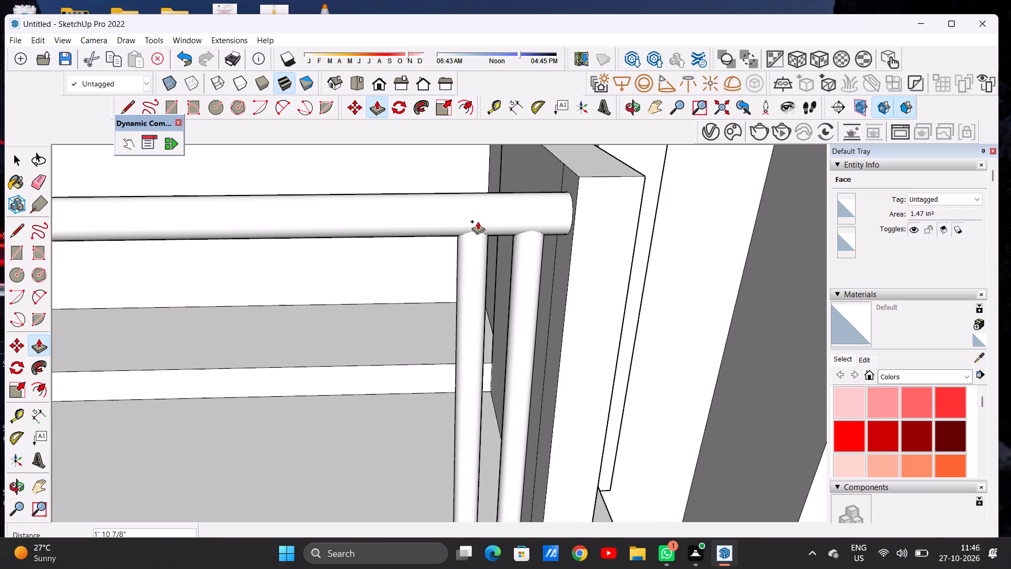
pyautogui.scroll(-10, 478, 227)
pyautogui.scroll(16, 475, 368)
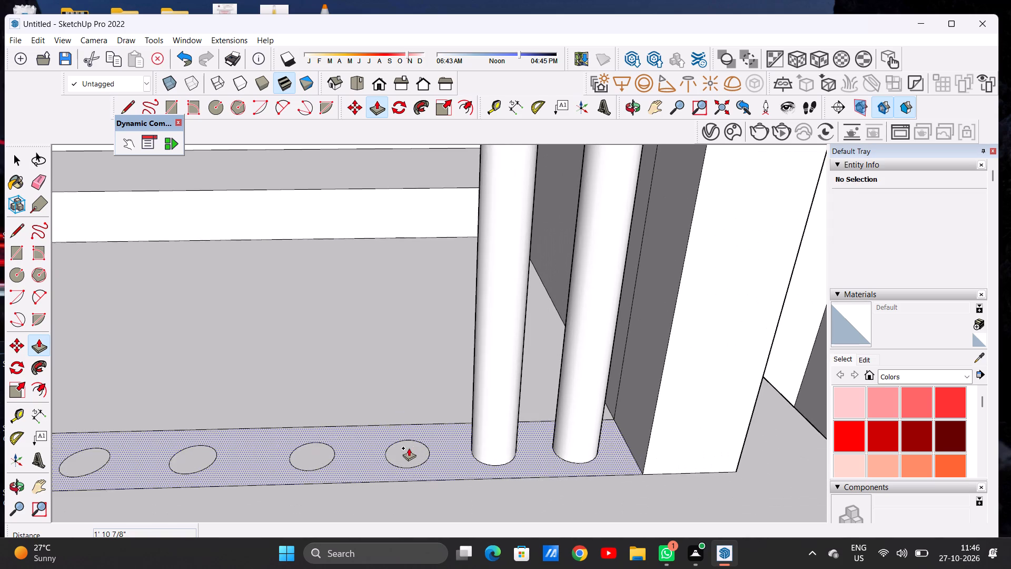
pyautogui.click(408, 449)
pyautogui.scroll(-20, 435, 321)
pyautogui.scroll(1, 444, 345)
pyautogui.scroll(-7, 444, 345)
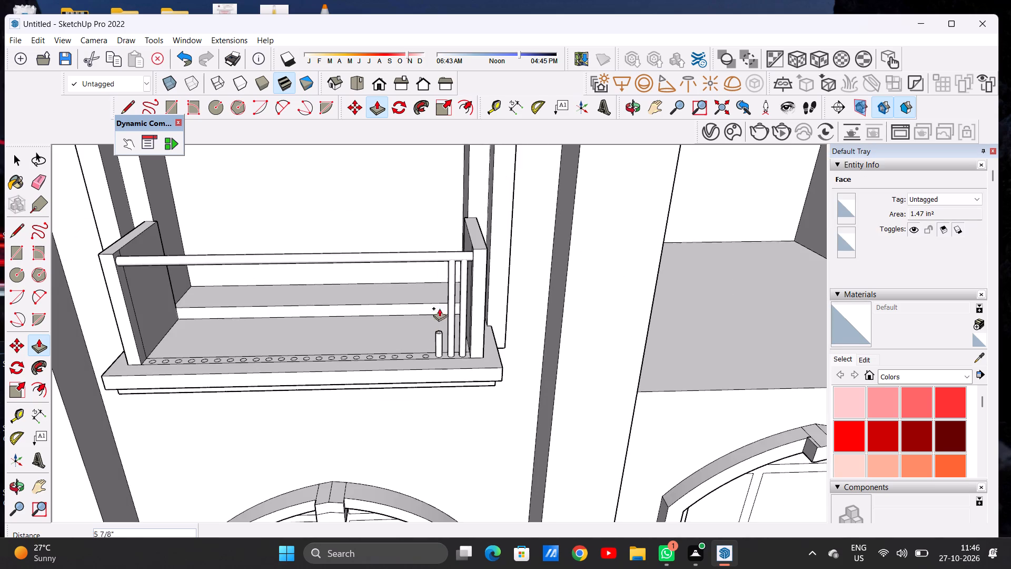
pyautogui.scroll(13, 444, 253)
pyautogui.click(448, 241)
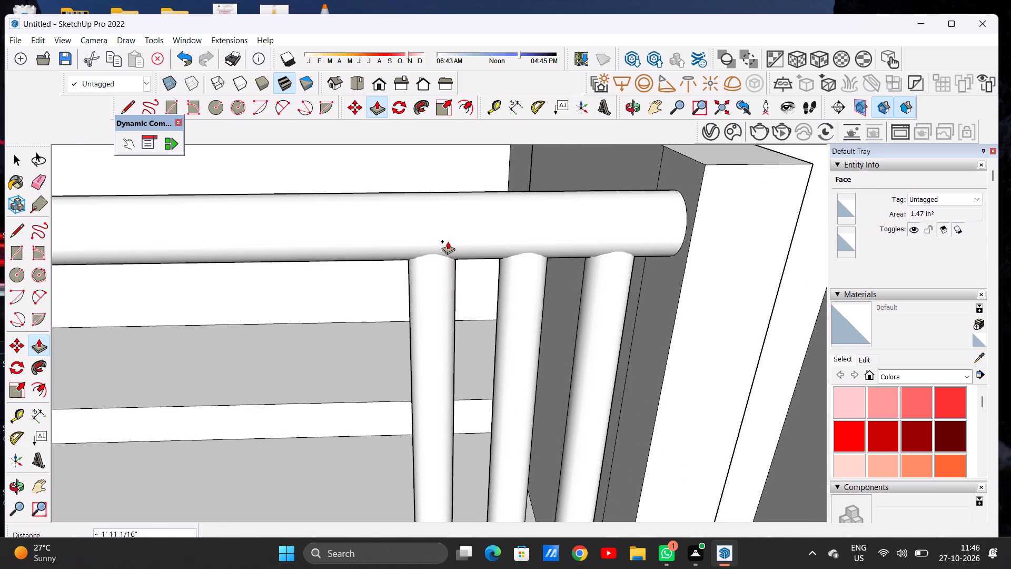
# Push/Pull the fourth and fifth circles from the right end panel up into the handrail, about 1' 11 1/4" and 1' 11 1/2" high.
pyautogui.scroll(-14, 460, 241)
pyautogui.scroll(8, 421, 437)
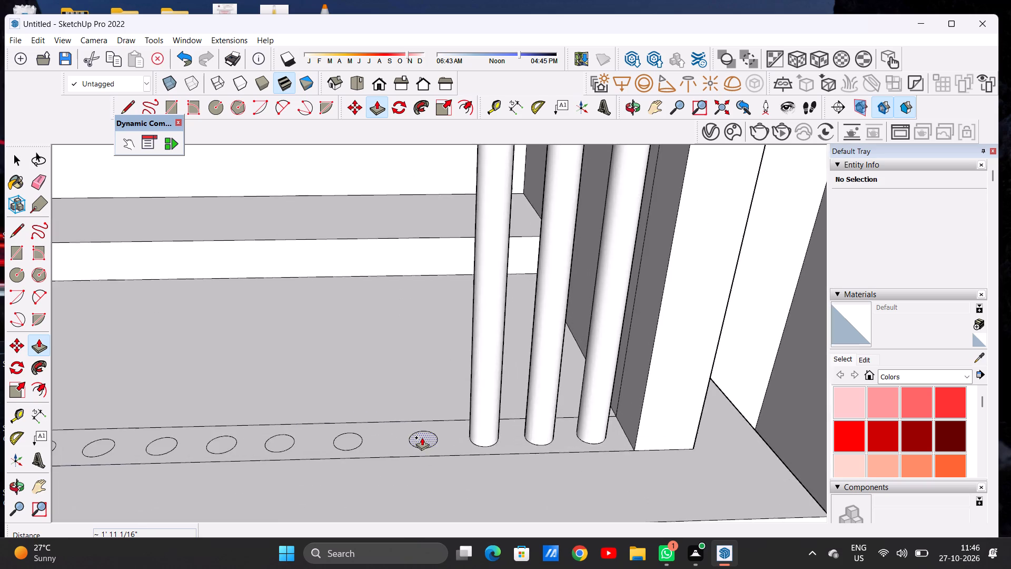
pyautogui.scroll(6, 422, 437)
pyautogui.click(422, 437)
pyautogui.scroll(-15, 433, 417)
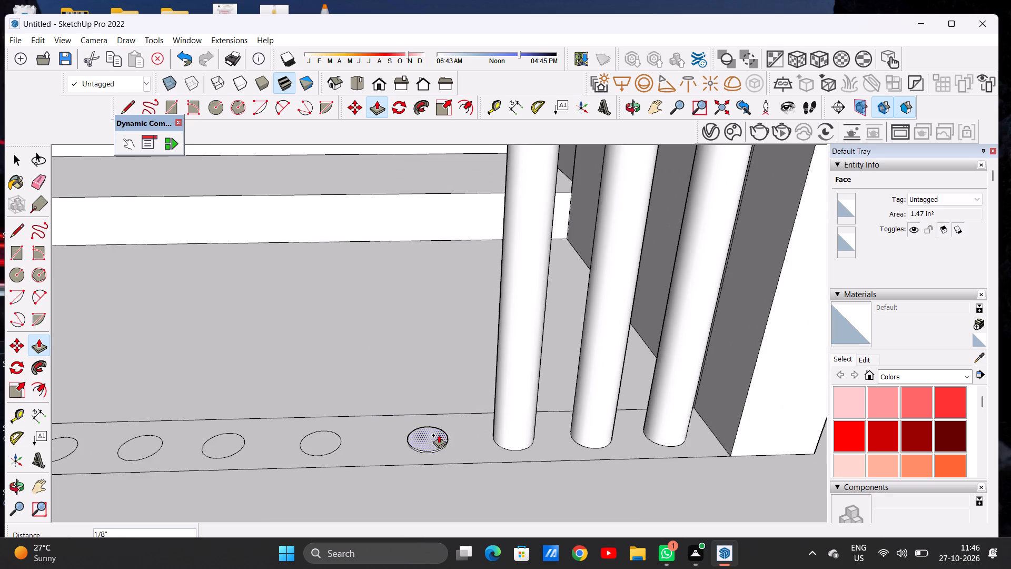
pyautogui.scroll(-4, 439, 435)
pyautogui.click(444, 227)
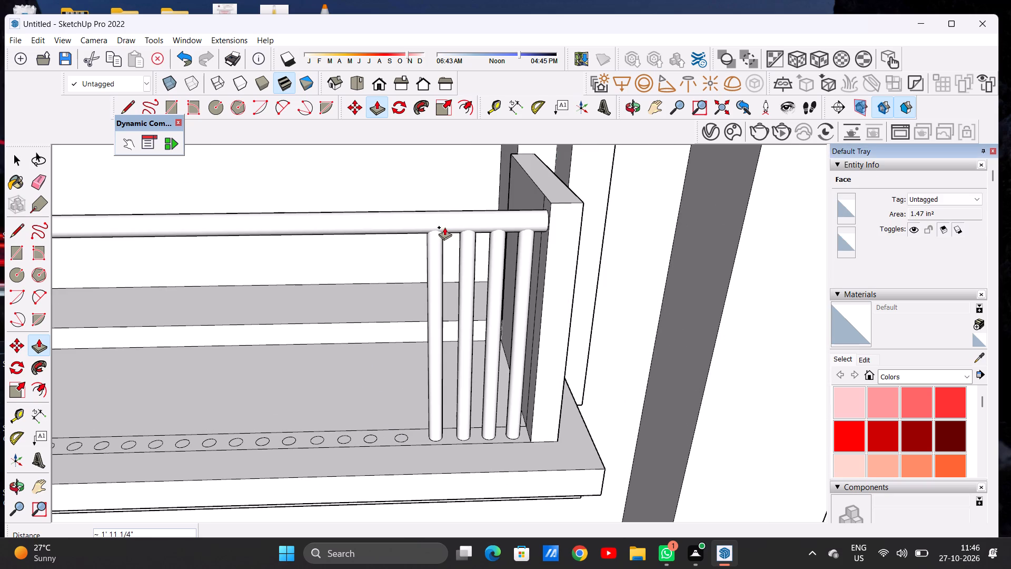
pyautogui.click(401, 436)
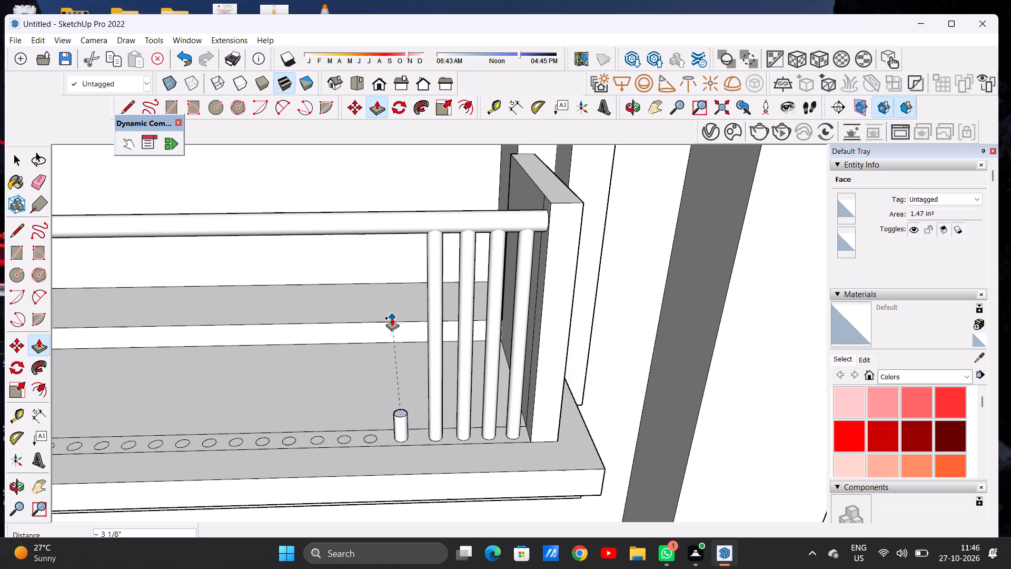
pyautogui.click(402, 224)
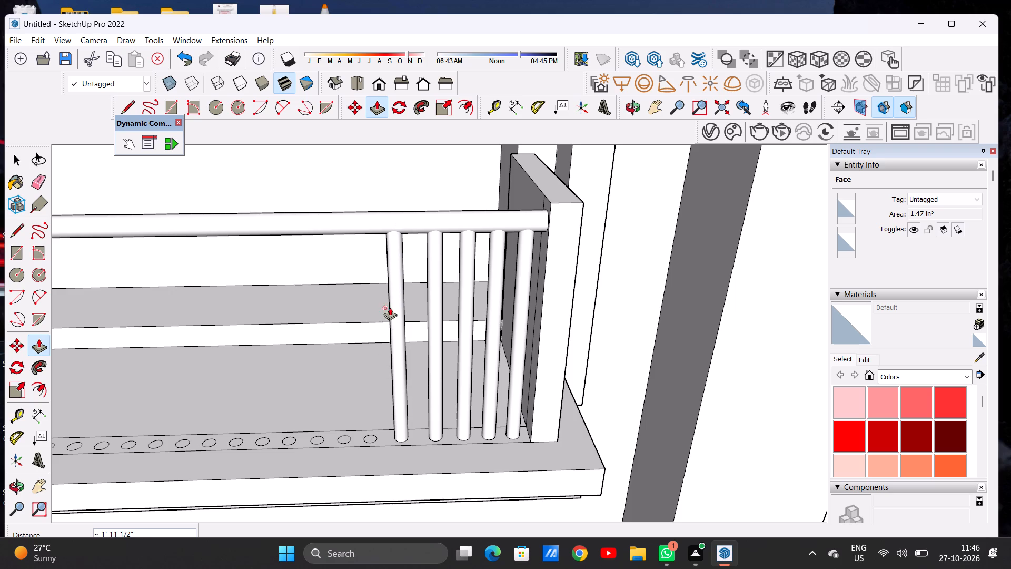
# Push/Pull the sixth and seventh circles from the right end panel up into the handrail, about 1' 11 7/16" and 1' 11 3/4" high.
pyautogui.scroll(8, 378, 447)
pyautogui.click(368, 424)
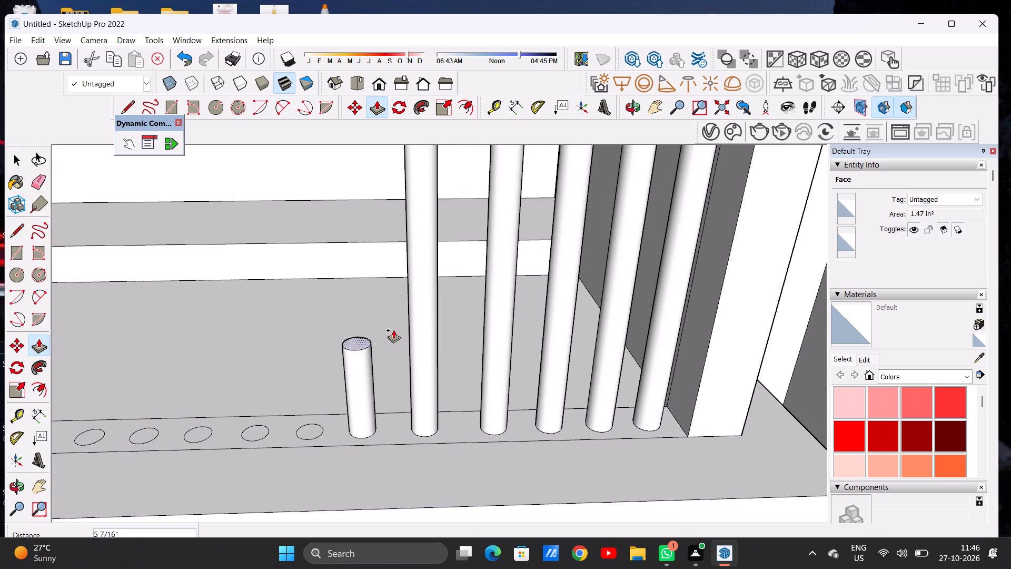
pyautogui.scroll(-14, 396, 340)
pyautogui.scroll(3, 383, 220)
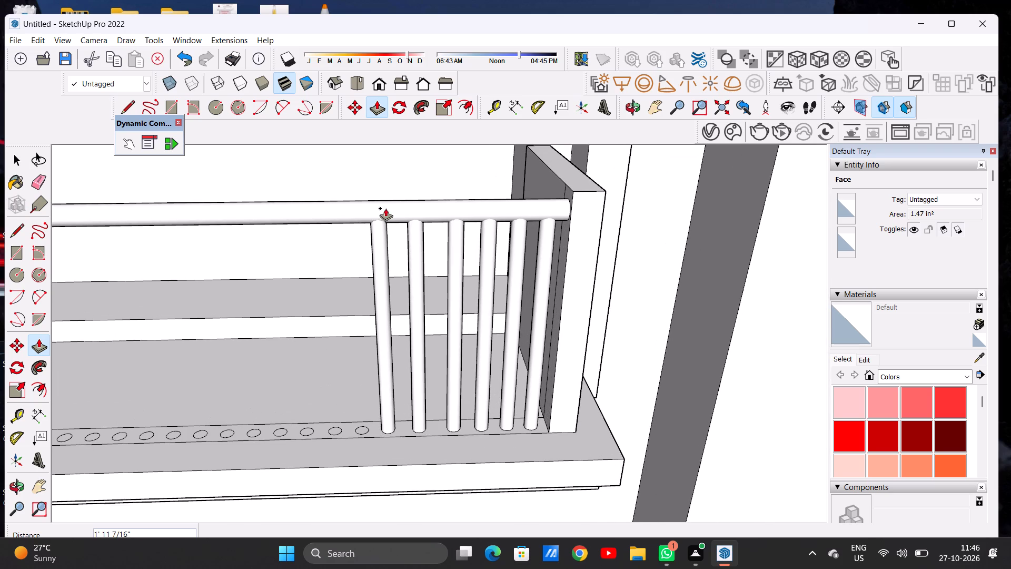
pyautogui.click(385, 208)
pyautogui.scroll(8, 351, 436)
pyautogui.click(376, 421)
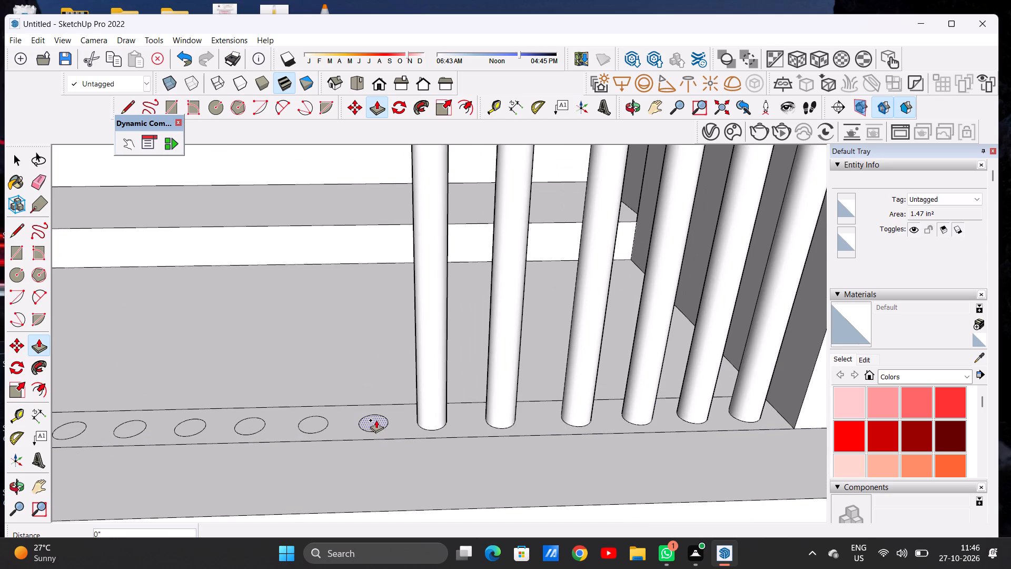
pyautogui.scroll(-20, 386, 348)
pyautogui.scroll(-5, 386, 348)
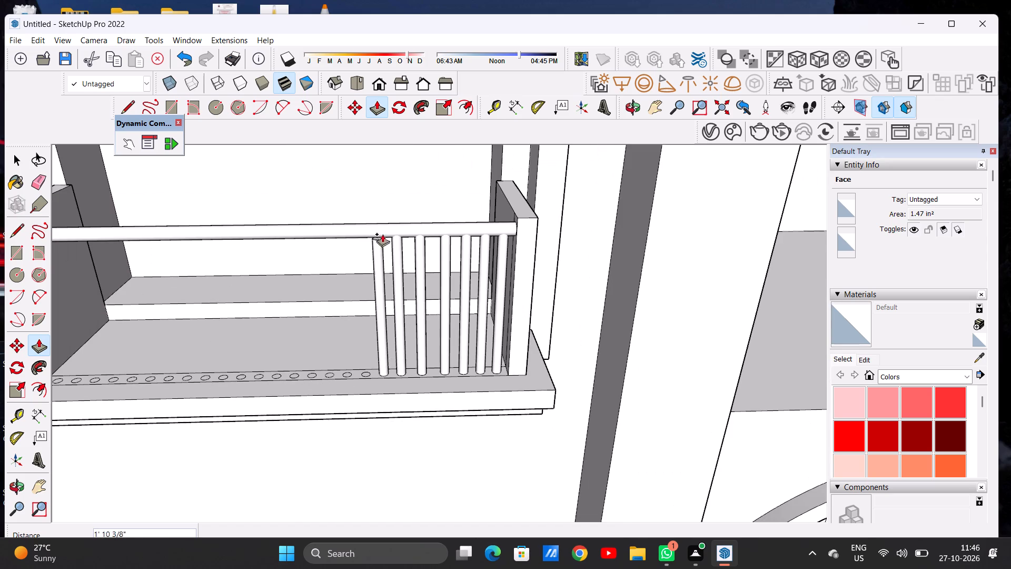
pyautogui.scroll(5, 383, 227)
pyautogui.click(384, 227)
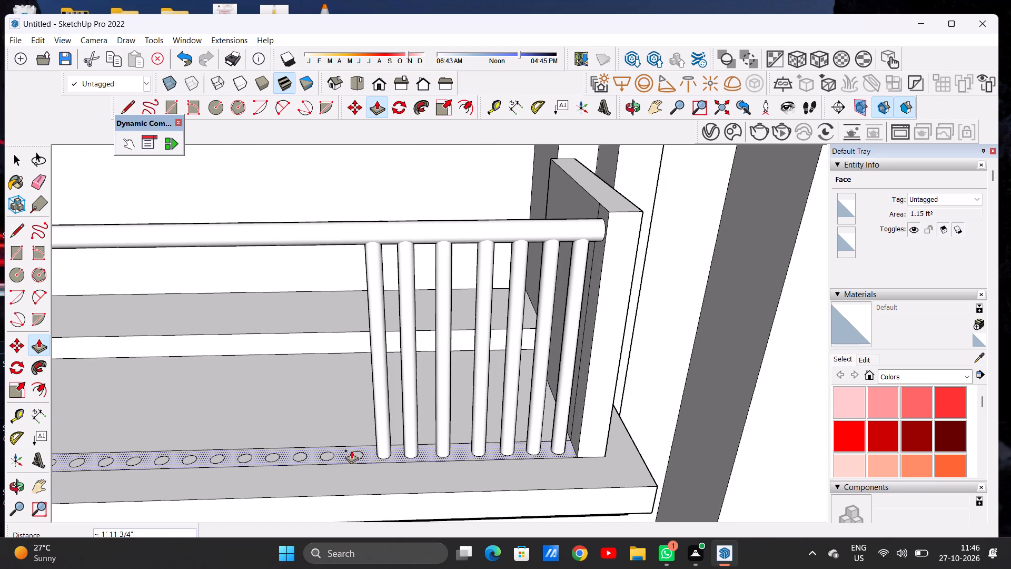
# Push/Pull the eighth circle from the right end panel up about 1' 11 1/4" into the handrail.
pyautogui.scroll(3, 354, 454)
pyautogui.scroll(-1, 354, 454)
pyautogui.scroll(3, 355, 454)
pyautogui.click(358, 452)
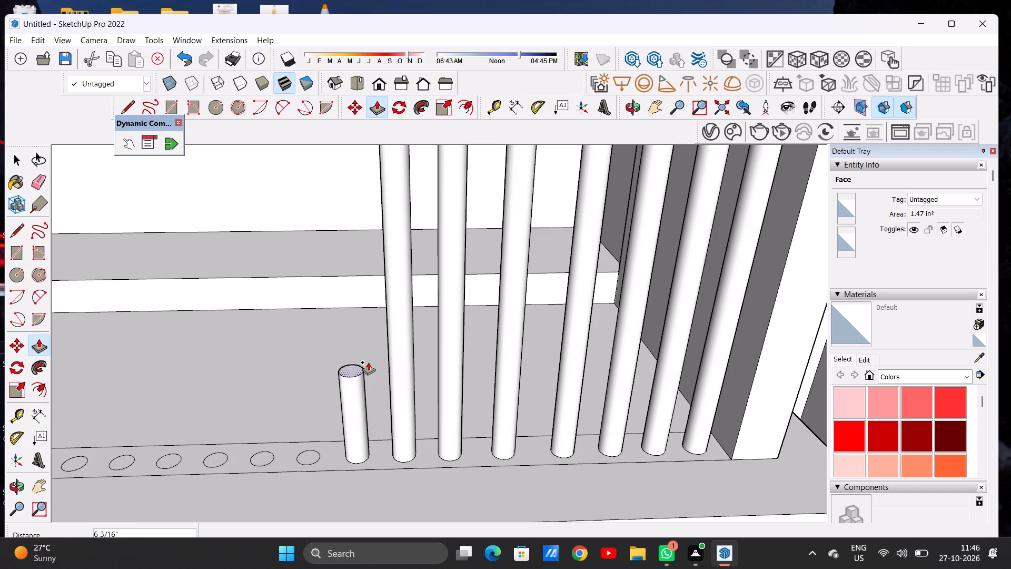
pyautogui.scroll(-18, 369, 379)
pyautogui.scroll(-1, 369, 307)
pyautogui.scroll(7, 369, 307)
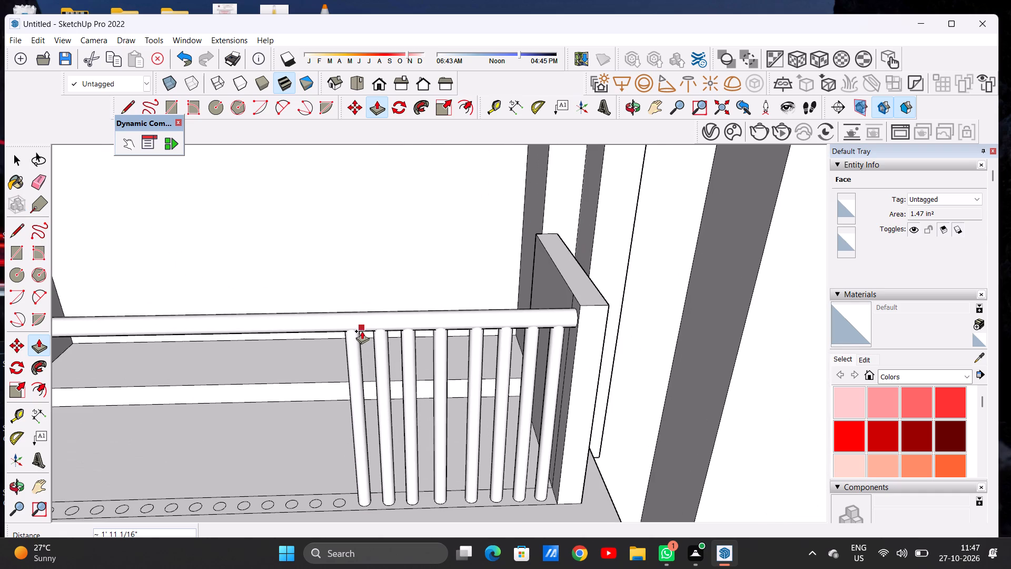
pyautogui.click(362, 329)
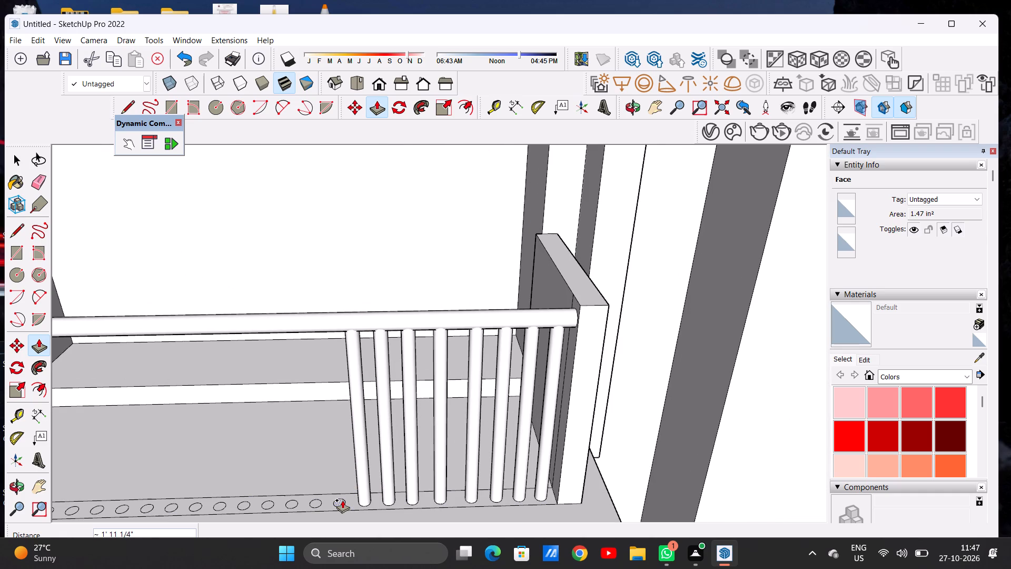
# Push/Pull the ninth, tenth and eleventh circles from the right end panel up into the handrail, about 1' 11 1/4", 1' 11 1/4" and 1' 11 3/4" high.
pyautogui.click(342, 500)
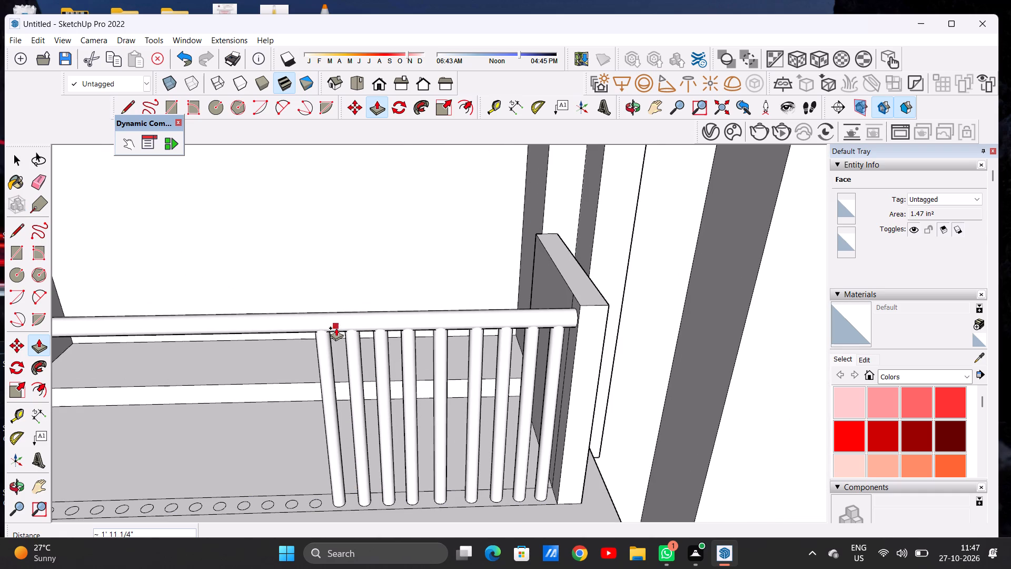
pyautogui.click(336, 328)
pyautogui.click(318, 503)
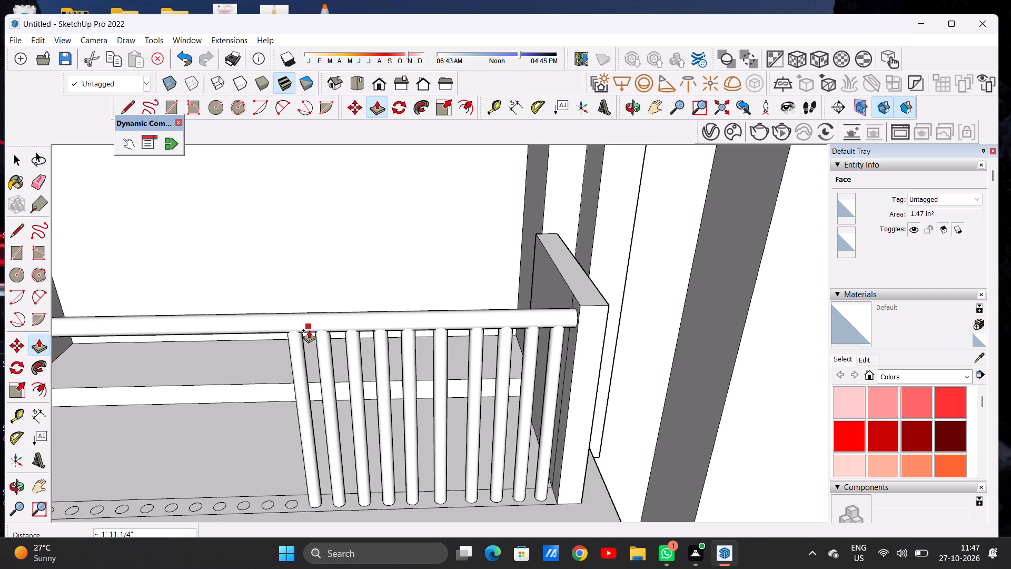
pyautogui.click(309, 330)
pyautogui.click(293, 500)
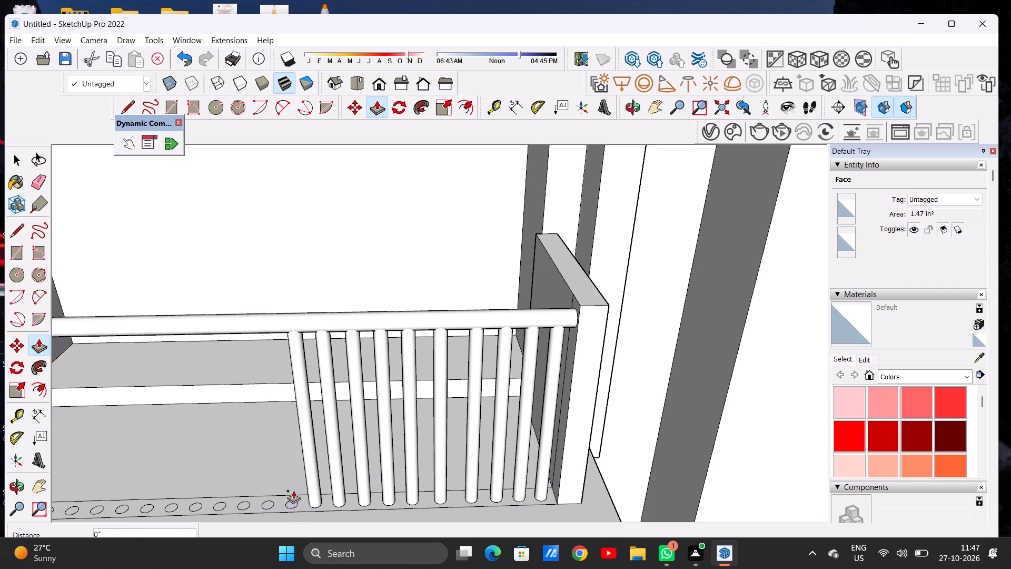
pyautogui.click(277, 322)
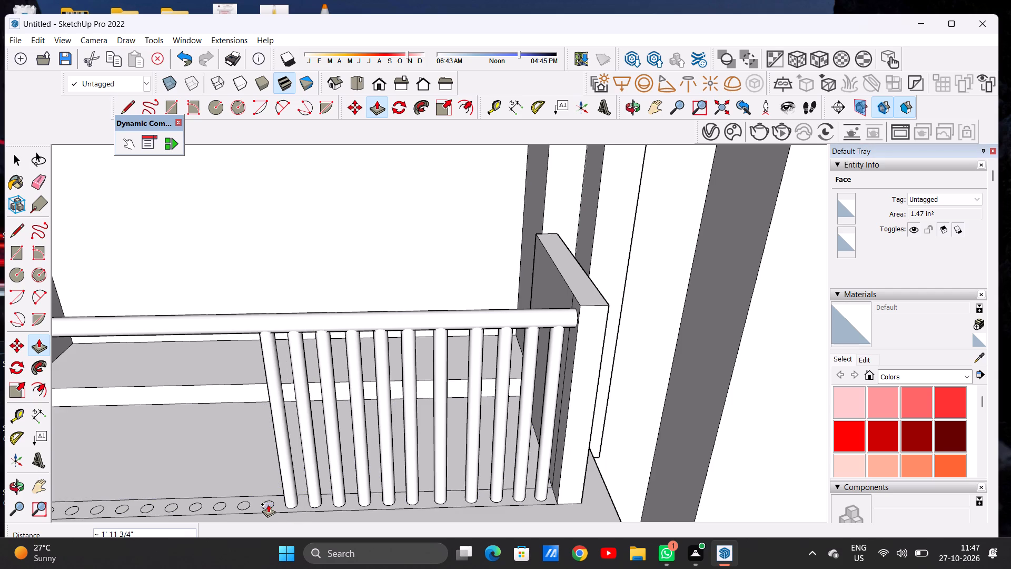
# Push/Pull the twelfth and thirteenth circles from the right end panel up into the handrail, each about 1' 11 1/2" high.
pyautogui.click(268, 504)
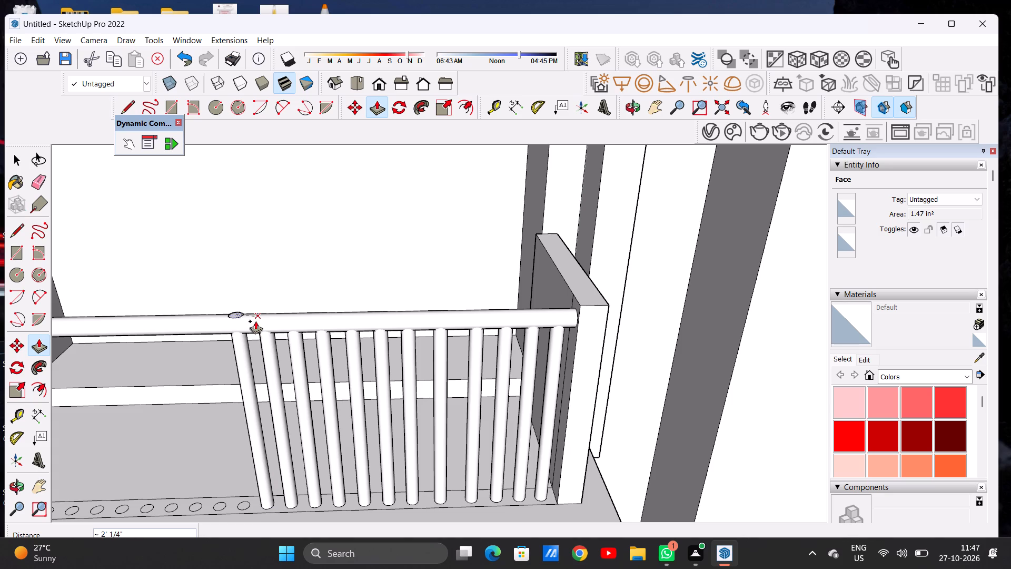
pyautogui.click(256, 329)
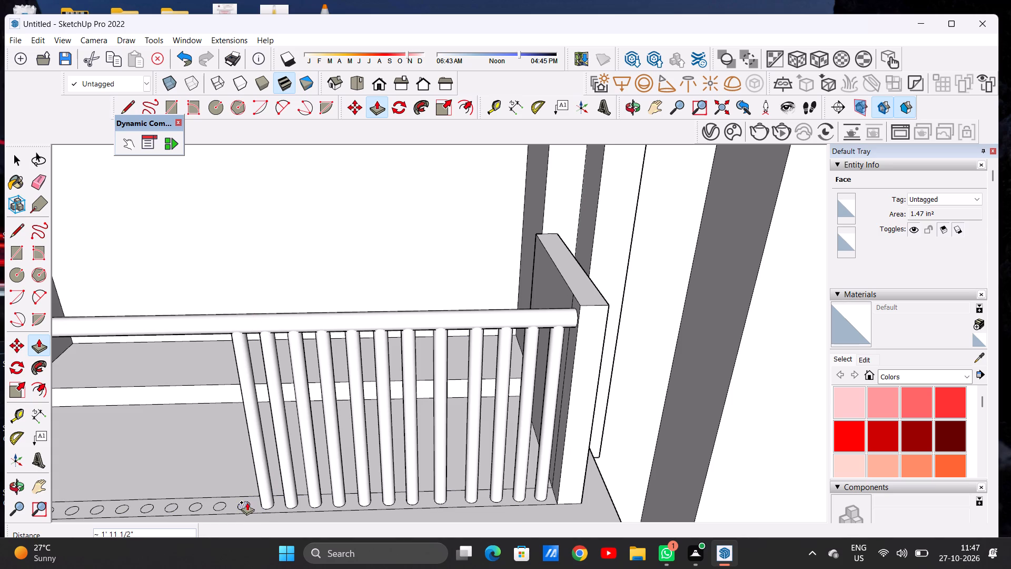
pyautogui.click(245, 502)
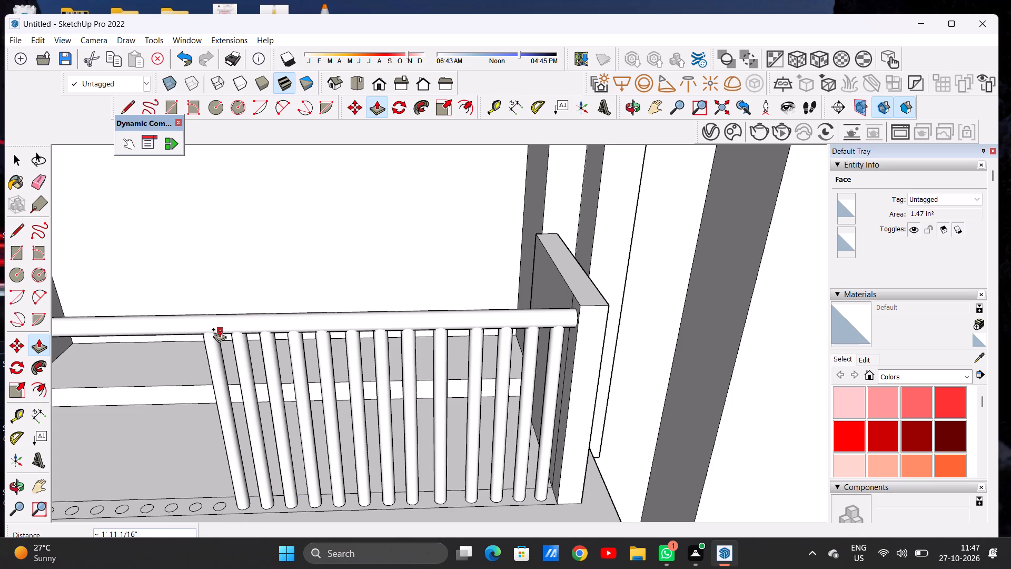
pyautogui.click(219, 329)
# Push/Pull the fourteenth and fifteenth circles from the right end panel up into the handrail, each about 1' 11 1/2" high.
pyautogui.scroll(-8, 298, 355)
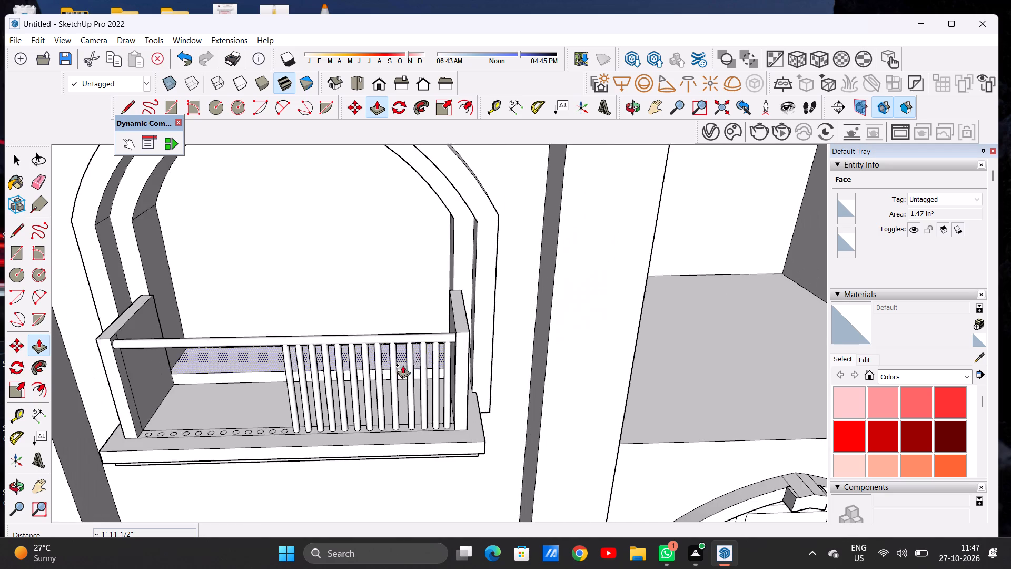
pyautogui.scroll(15, 281, 443)
pyautogui.scroll(6, 311, 408)
pyautogui.click(311, 408)
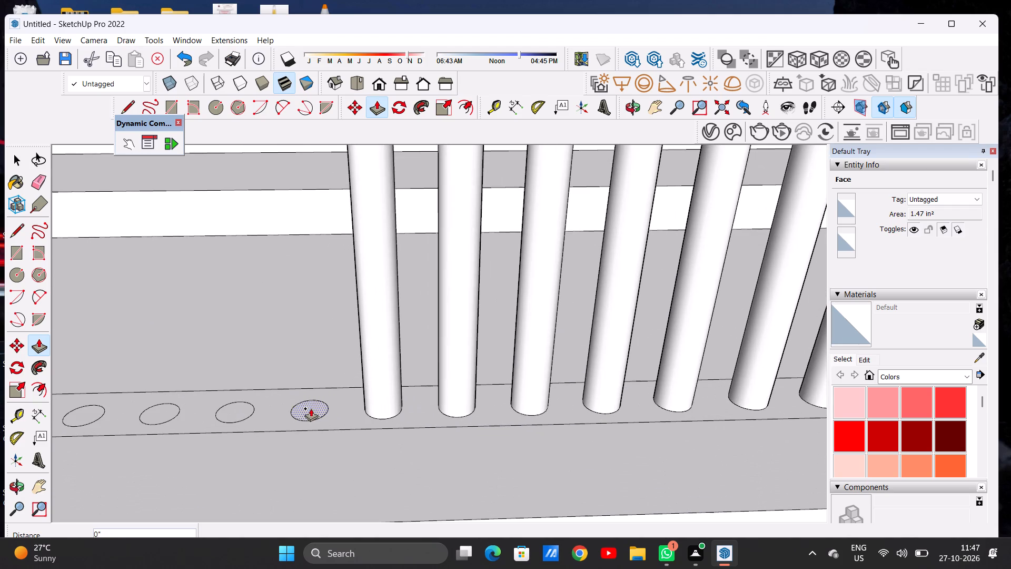
pyautogui.scroll(-20, 309, 371)
pyautogui.scroll(-1, 309, 371)
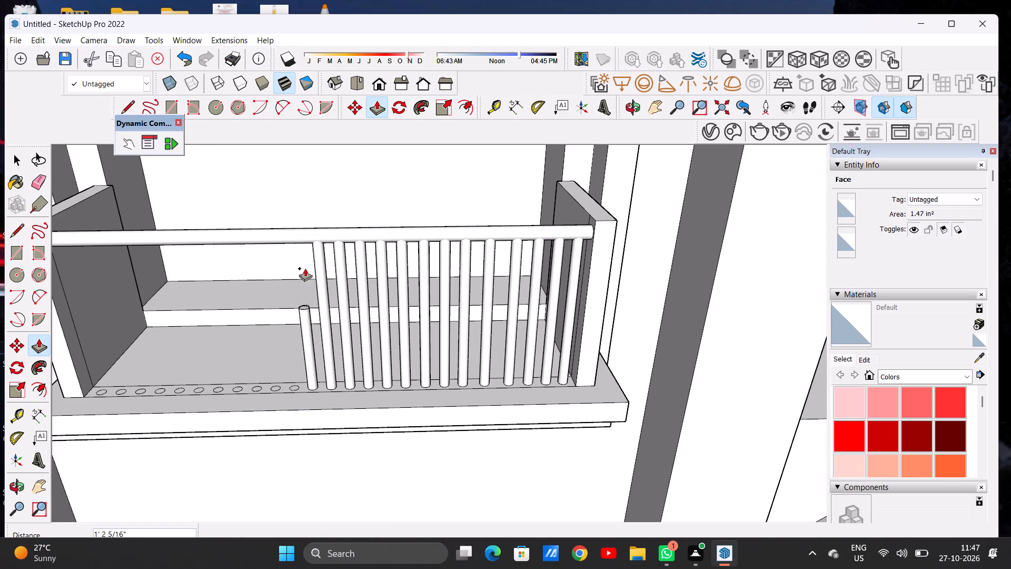
pyautogui.scroll(6, 301, 240)
pyautogui.click(301, 235)
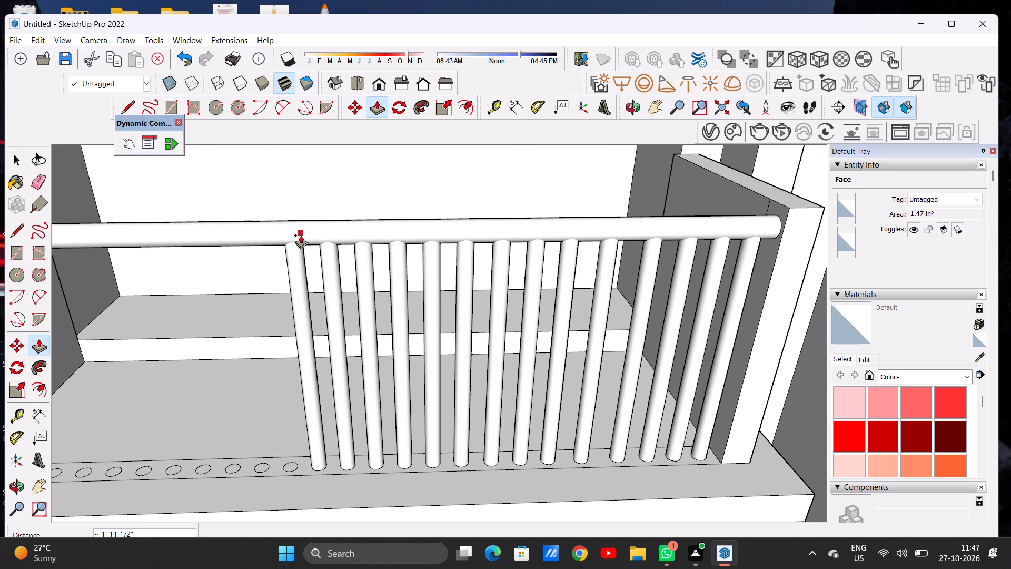
pyautogui.click(292, 464)
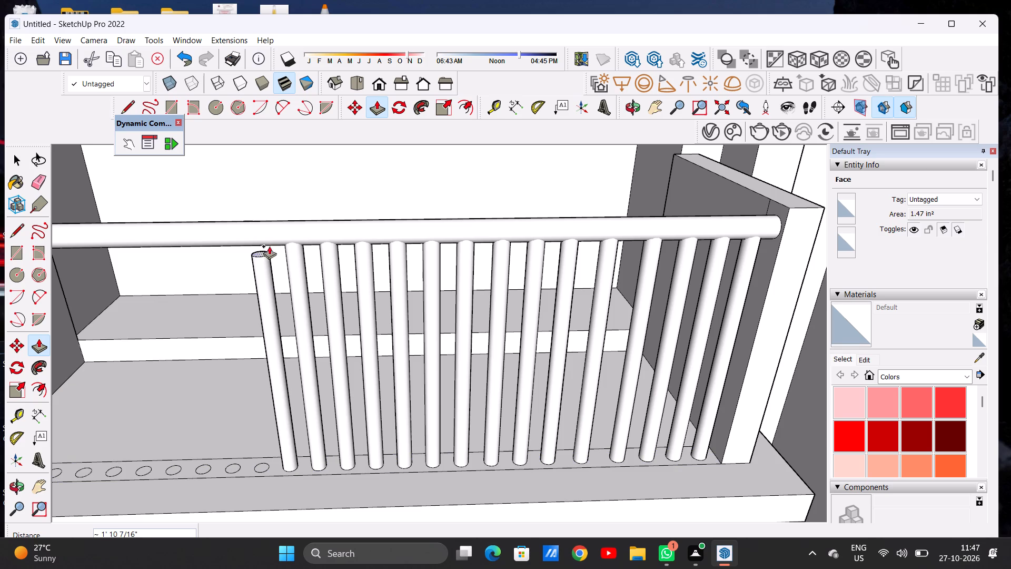
pyautogui.click(269, 237)
# Push/Pull the sixteenth and seventeenth circles from the right end panel up into the handrail, about 1' 11 1/4" and 1' 11" high.
pyautogui.scroll(-5, 272, 304)
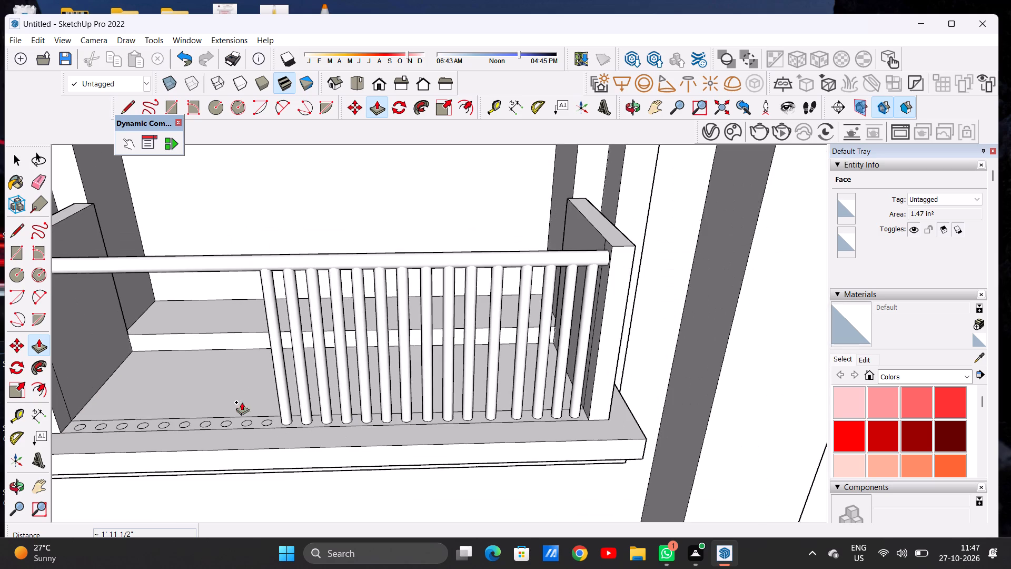
pyautogui.scroll(13, 251, 404)
pyautogui.click(273, 432)
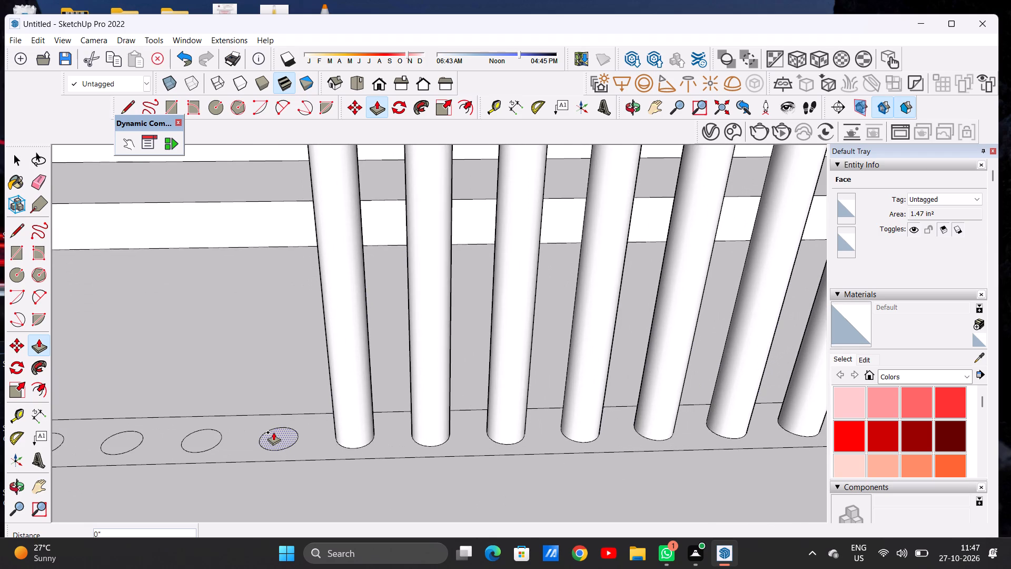
pyautogui.scroll(-9, 288, 364)
pyautogui.scroll(-13, 295, 383)
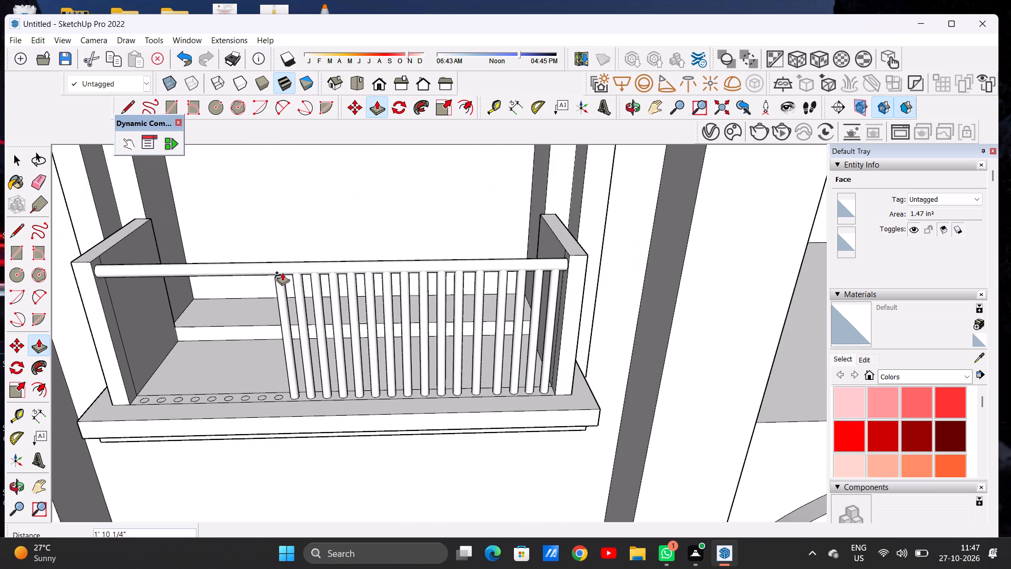
pyautogui.scroll(6, 283, 271)
pyautogui.click(283, 271)
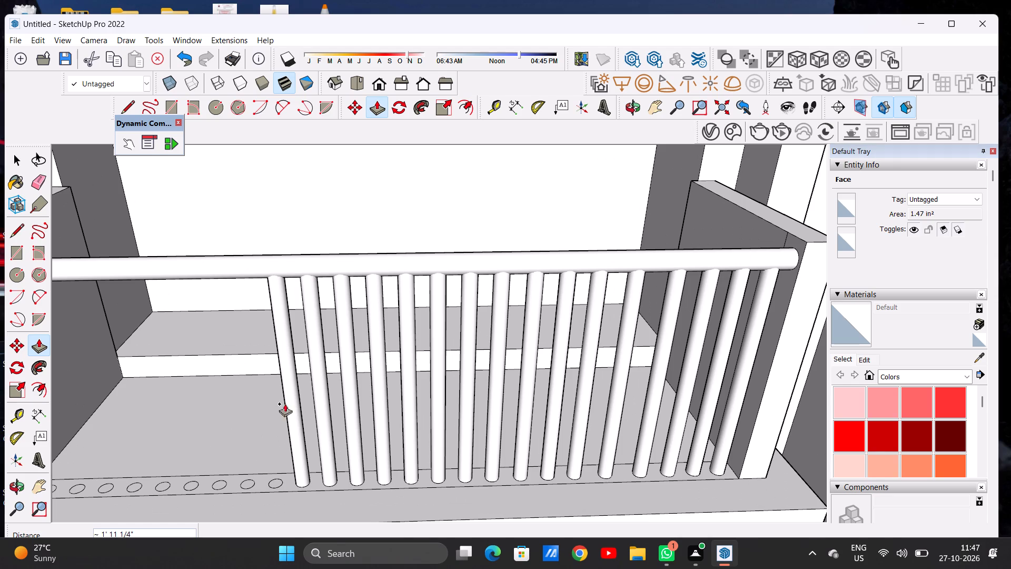
pyautogui.click(277, 479)
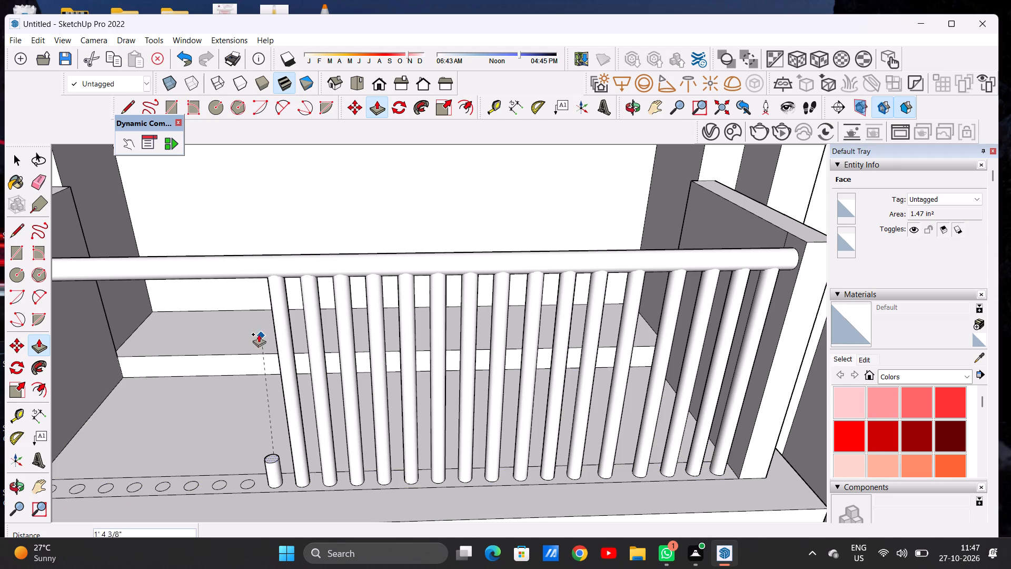
pyautogui.click(248, 267)
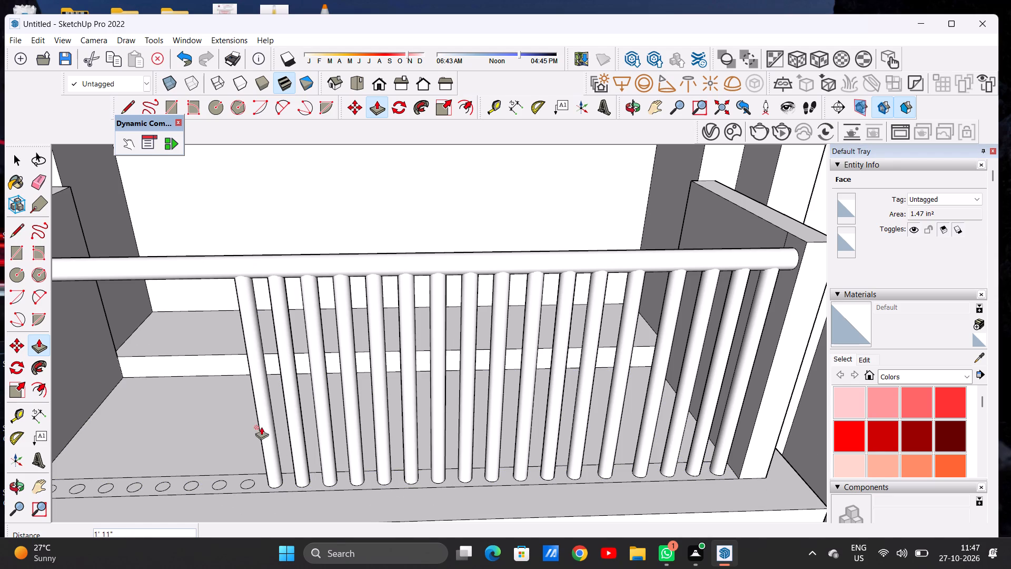
# Push/Pull the eighteenth and nineteenth circles from the right end panel up into the handrail, each about 1' 11 1/4" high.
pyautogui.click(247, 482)
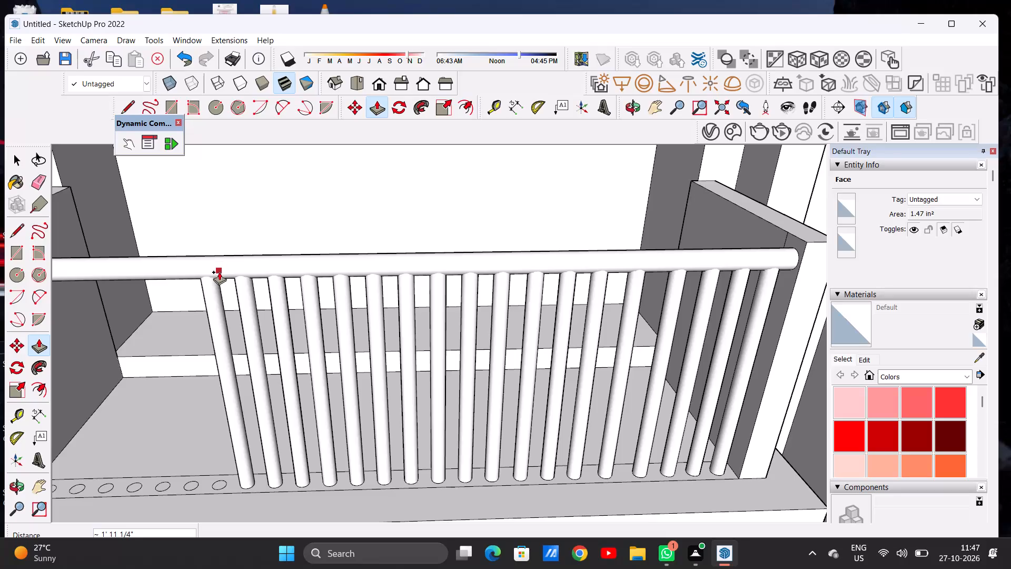
pyautogui.click(219, 272)
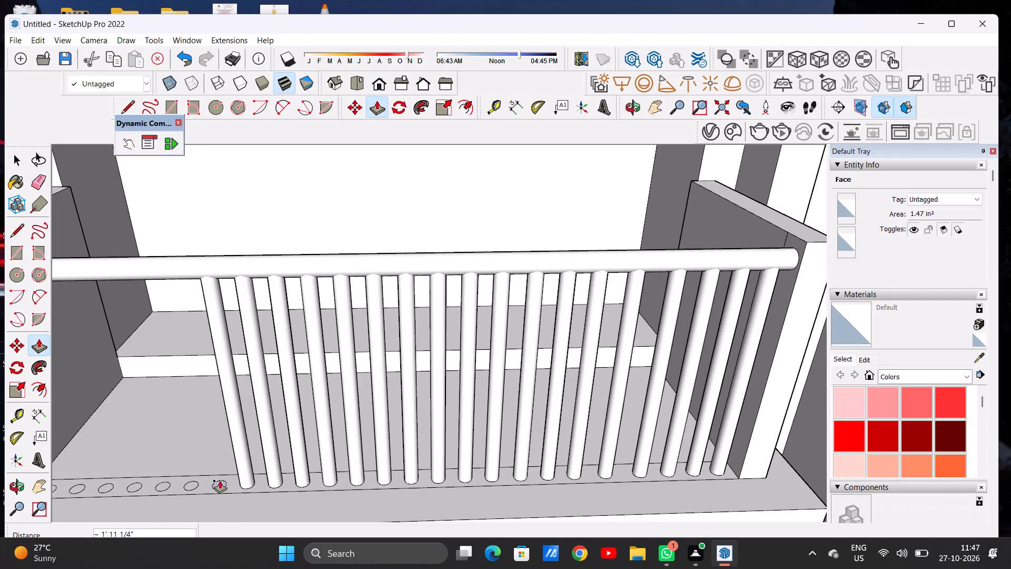
pyautogui.click(220, 480)
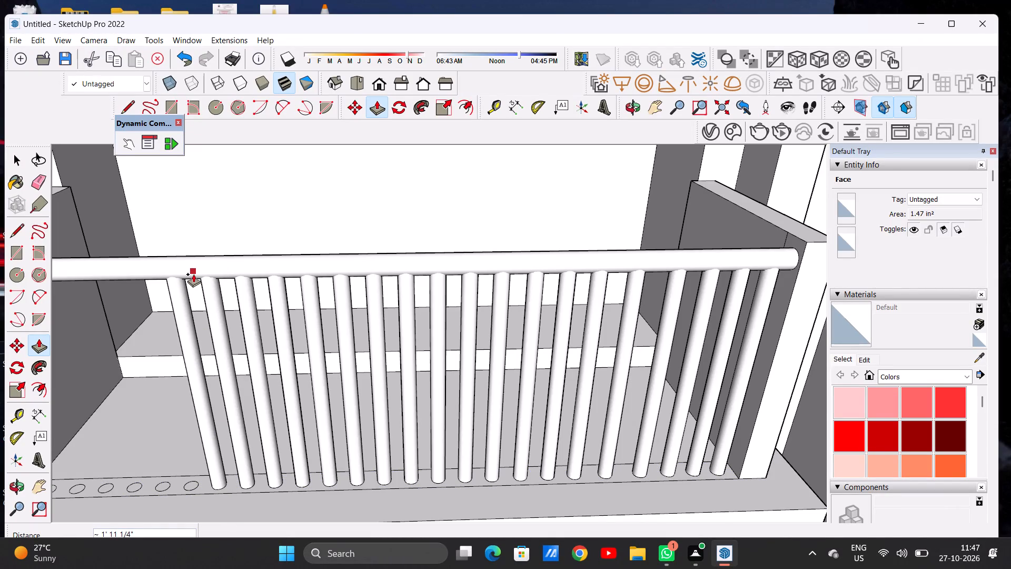
pyautogui.click(193, 274)
# Push/Pull the twentieth circle from the right end panel up about 1' 11 3/4" into the handrail.
pyautogui.scroll(-9, 397, 421)
pyautogui.scroll(2, 355, 425)
pyautogui.scroll(-1, 354, 425)
pyautogui.scroll(3, 353, 427)
pyautogui.scroll(20, 335, 440)
pyautogui.click(343, 473)
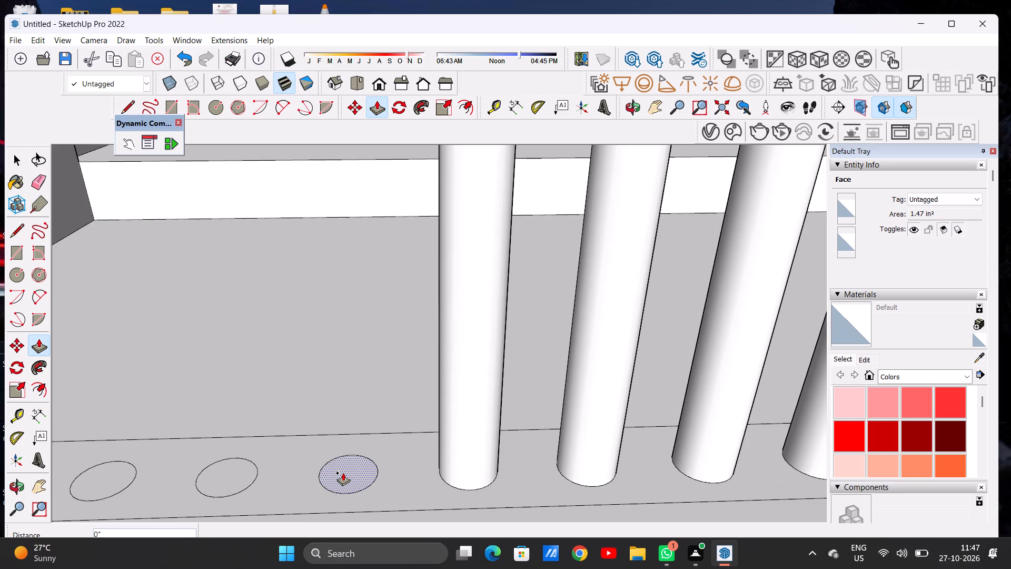
pyautogui.scroll(-20, 337, 428)
pyautogui.scroll(-9, 337, 428)
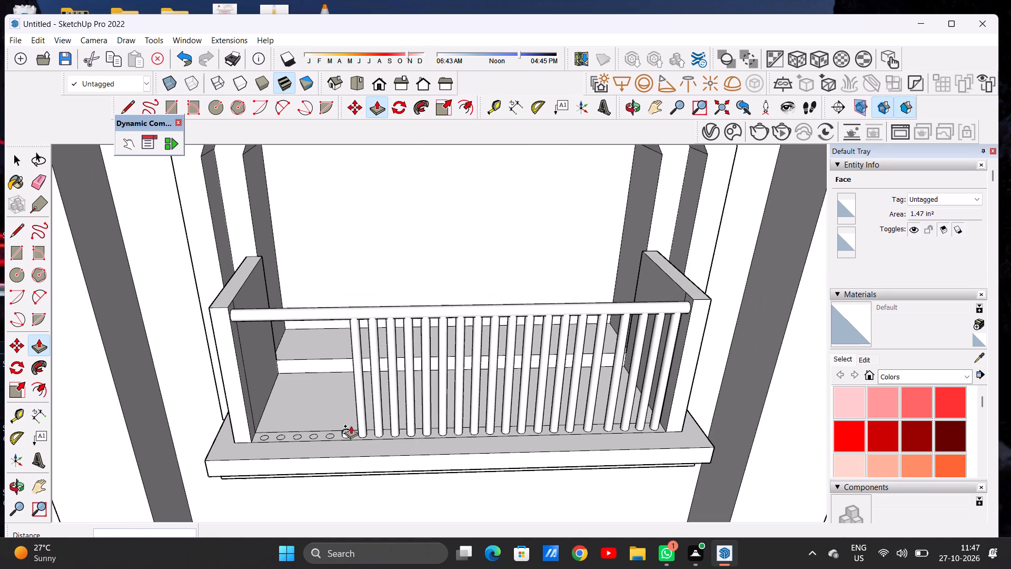
pyautogui.scroll(5, 350, 323)
pyautogui.click(351, 308)
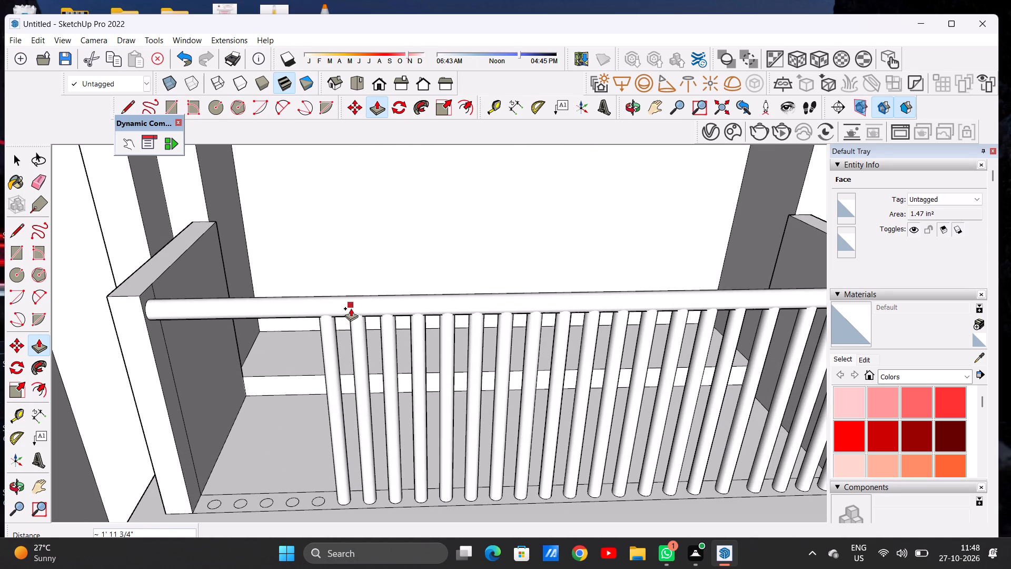
# Push/Pull the next circle, fifth from the left end panel, up about 1' 11 3/4" into the handrail.
pyautogui.scroll(2, 317, 507)
pyautogui.scroll(-1, 317, 507)
pyautogui.scroll(5, 317, 507)
pyautogui.click(321, 498)
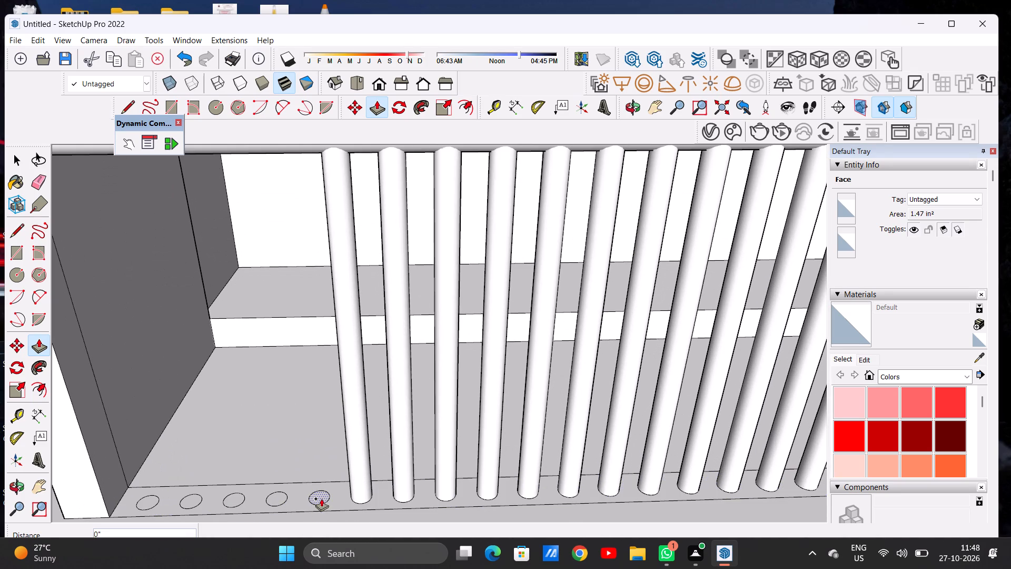
pyautogui.scroll(-12, 318, 367)
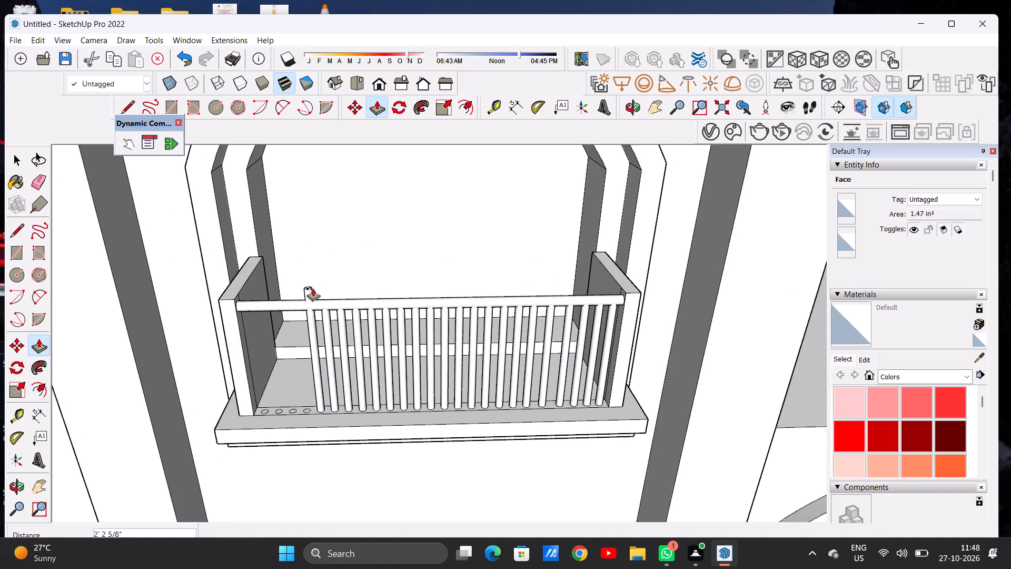
pyautogui.scroll(7, 313, 288)
pyautogui.click(317, 322)
# Push/Pull the fourth and third circles from the left end panel up into the handrail, each about 1' 11 1/2" high.
pyautogui.scroll(-5, 310, 307)
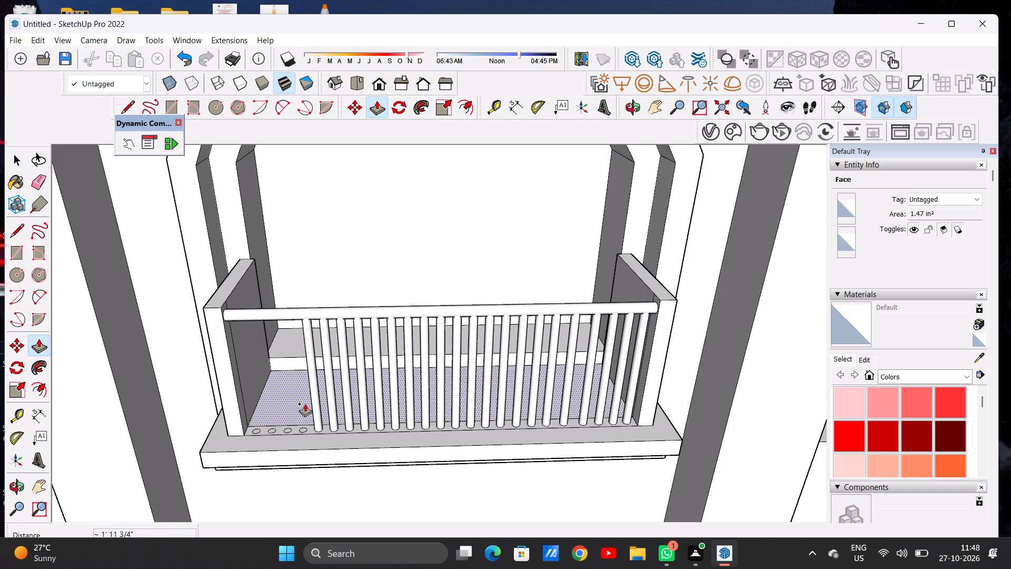
pyautogui.scroll(13, 305, 419)
pyautogui.click(303, 438)
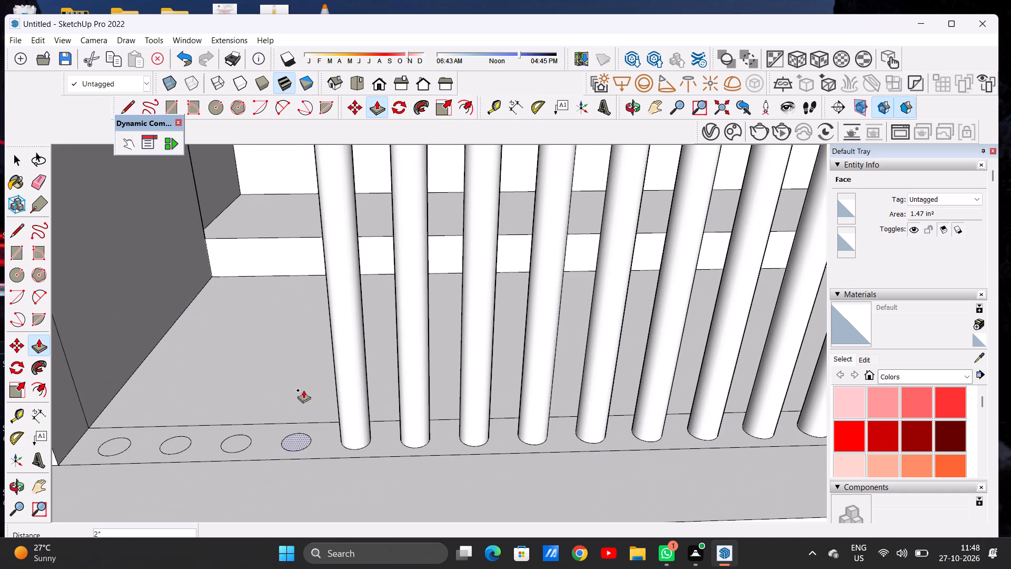
pyautogui.scroll(-17, 301, 359)
pyautogui.scroll(7, 299, 253)
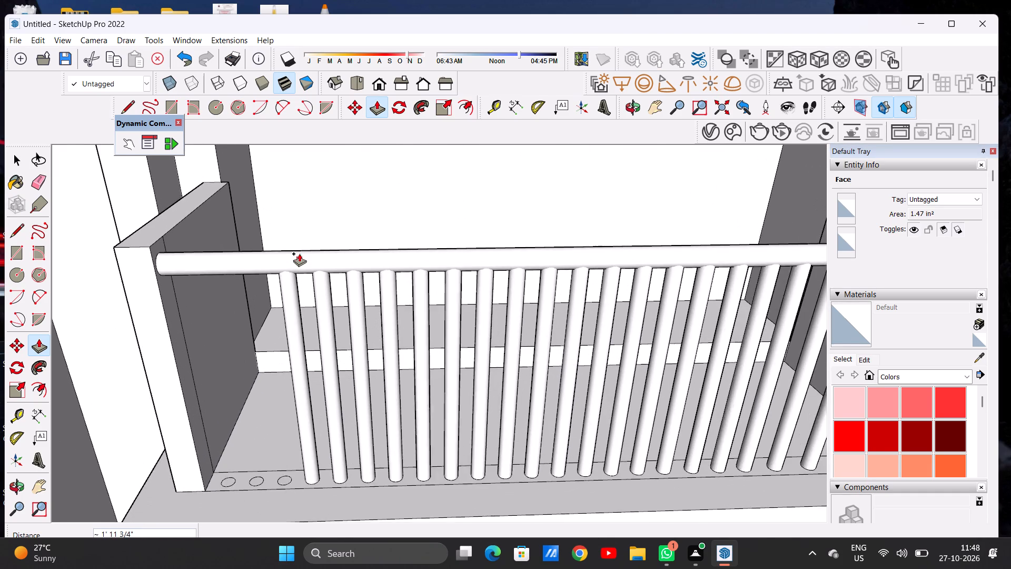
pyautogui.click(301, 261)
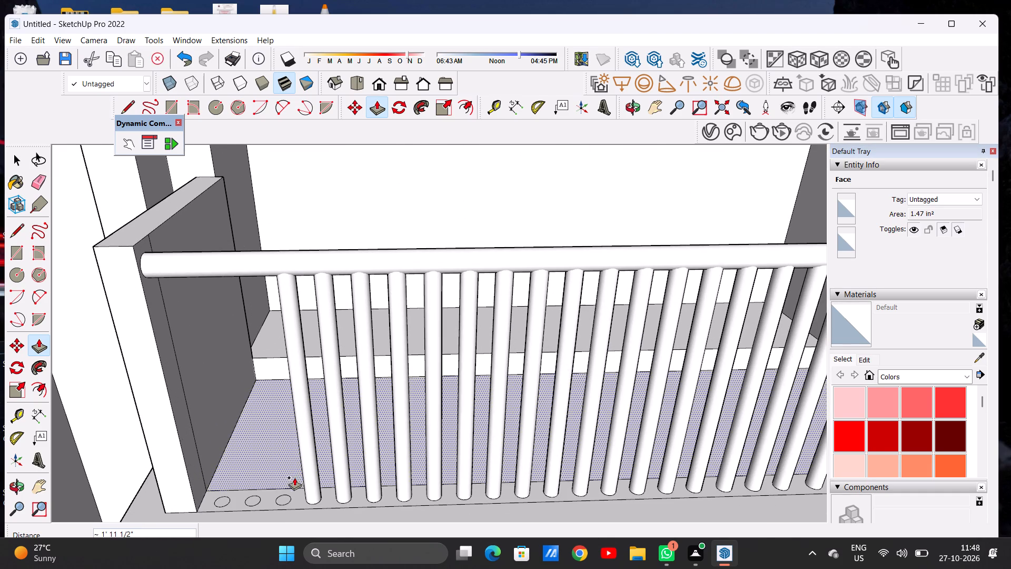
pyautogui.click(280, 497)
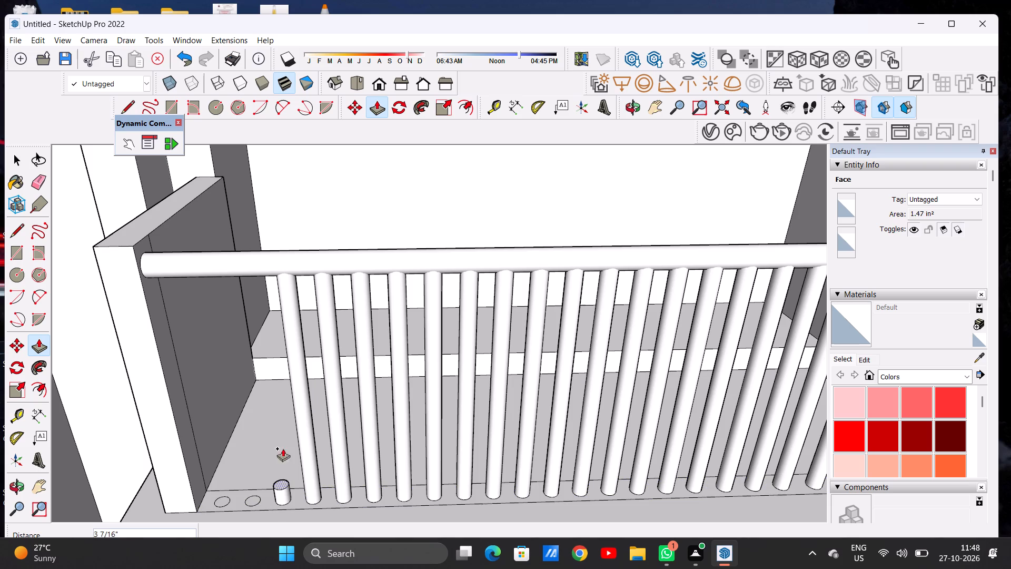
pyautogui.click(261, 268)
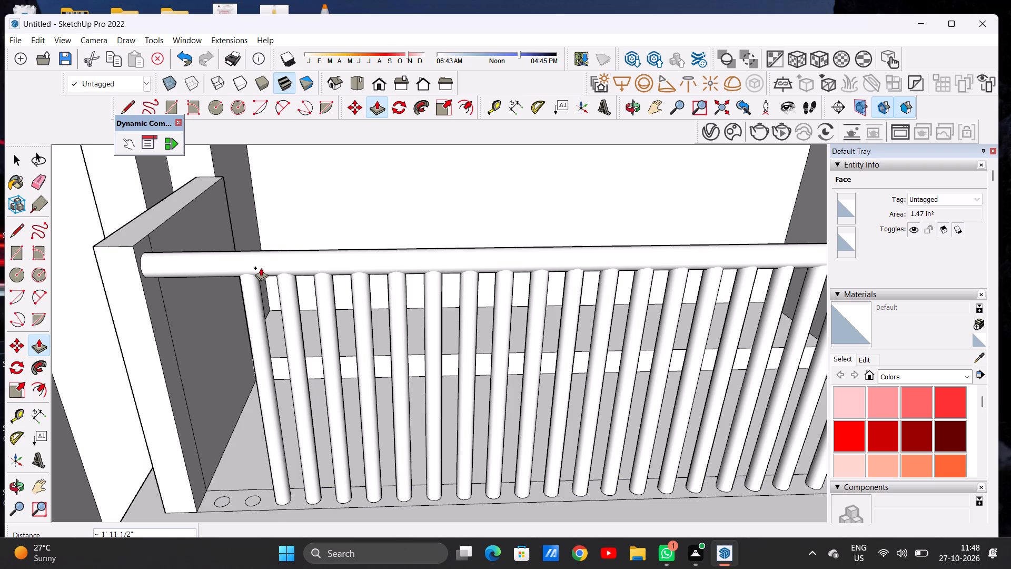
# Push/Pull the last two circles beside the left end panel up into the handrail, about 1' 11 1/4" and 1' 10 13/16" high.
pyautogui.click(255, 500)
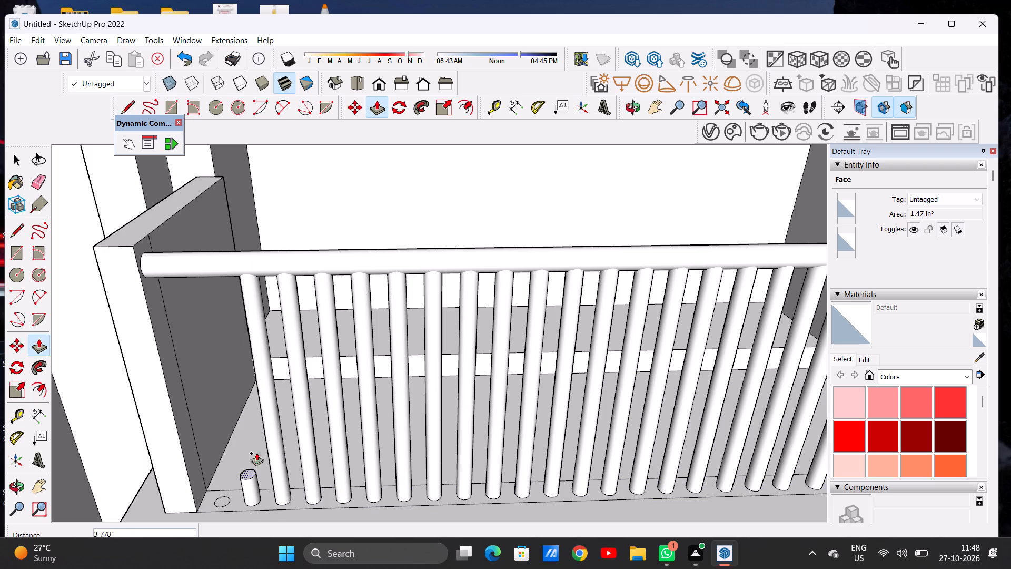
pyautogui.click(225, 270)
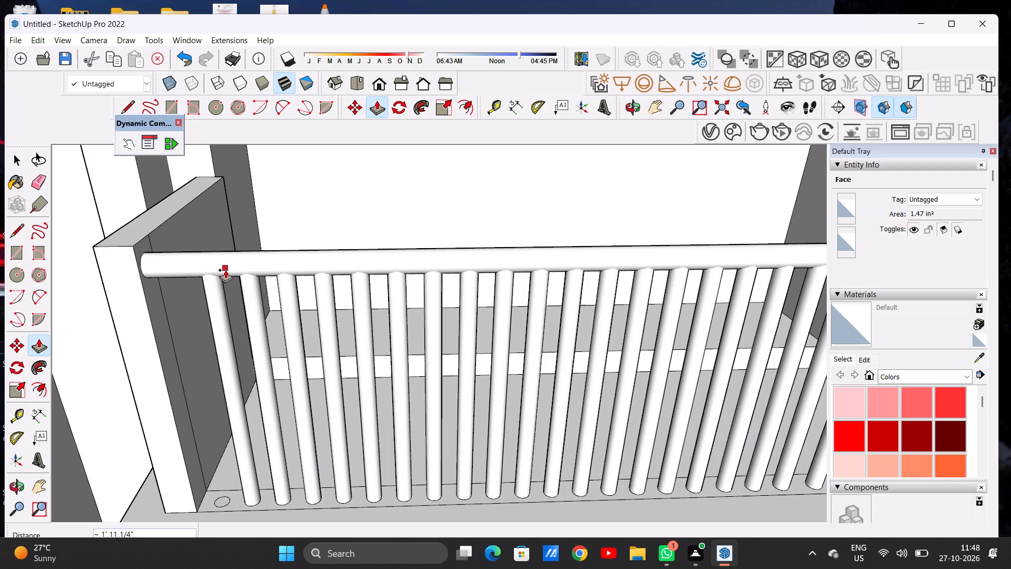
pyautogui.click(227, 500)
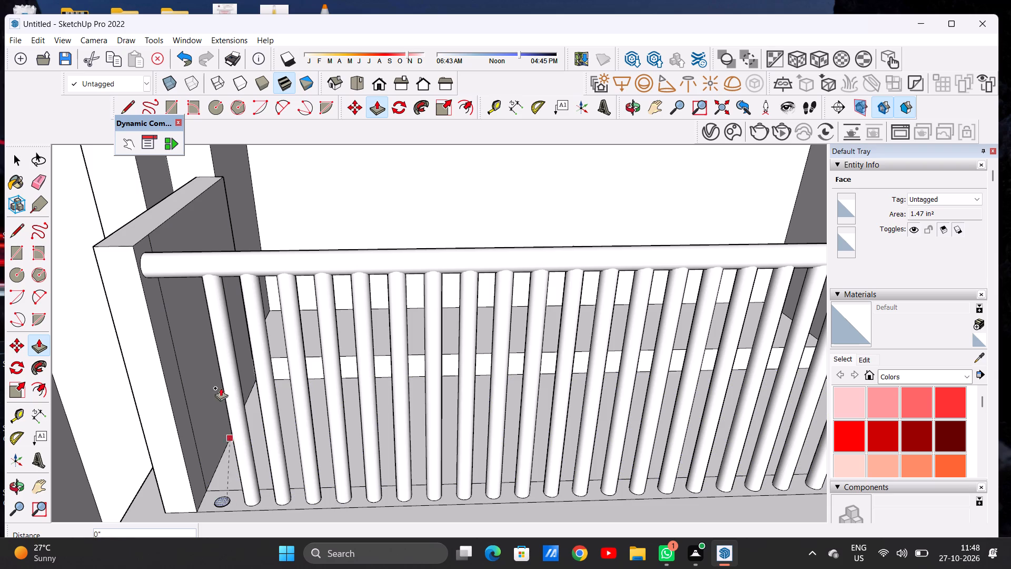
pyautogui.click(197, 277)
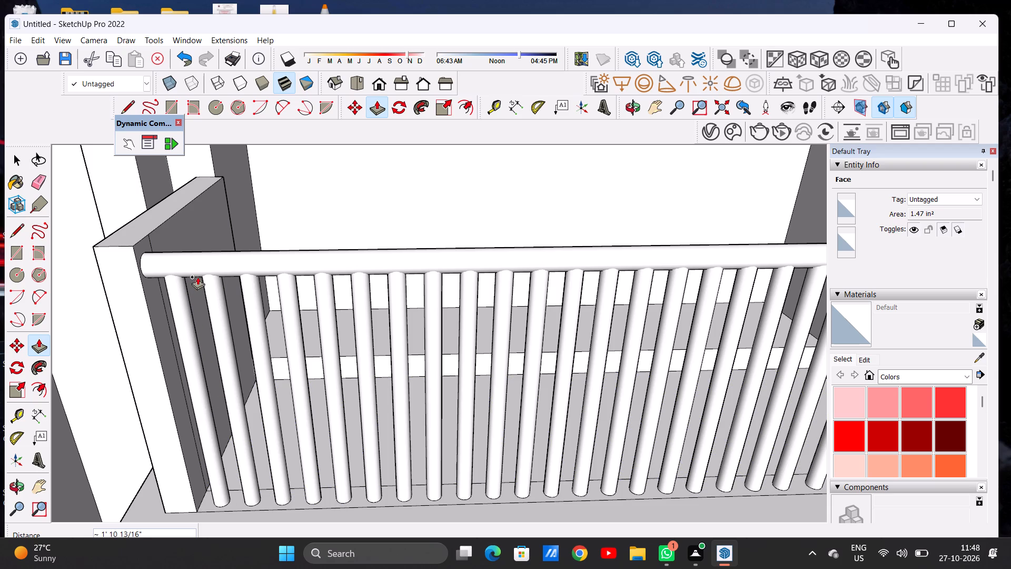
pyautogui.press('space')
# Draw a vertical line about 5' 5 5/8" long from just left of the balcony window's arch apex down to the sill.
pyautogui.scroll(-3, 210, 315)
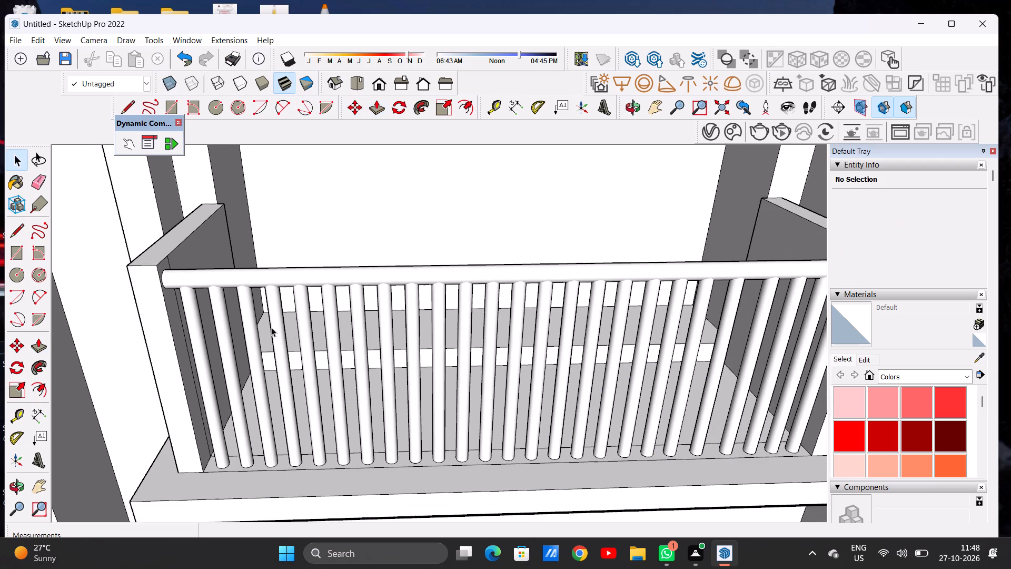
pyautogui.scroll(-10, 422, 328)
pyautogui.scroll(-12, 391, 314)
pyautogui.moveTo(399, 323); pyautogui.dragTo(402, 278, button='middle')
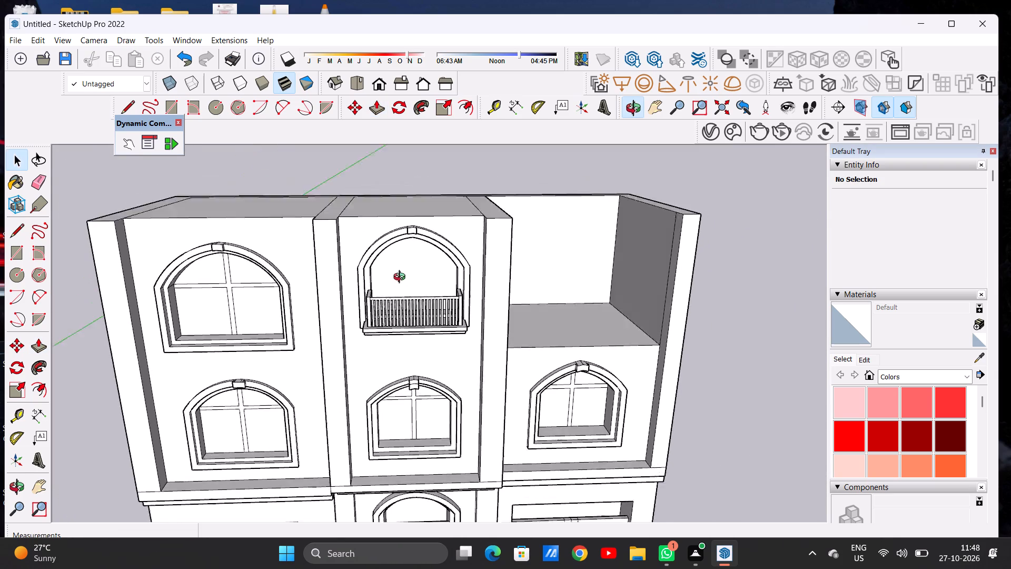
pyautogui.moveTo(402, 278); pyautogui.dragTo(388, 255, button='middle')
pyautogui.scroll(5, 413, 261)
pyautogui.moveTo(415, 260); pyautogui.dragTo(417, 370, button='middle')
pyautogui.scroll(6, 414, 264)
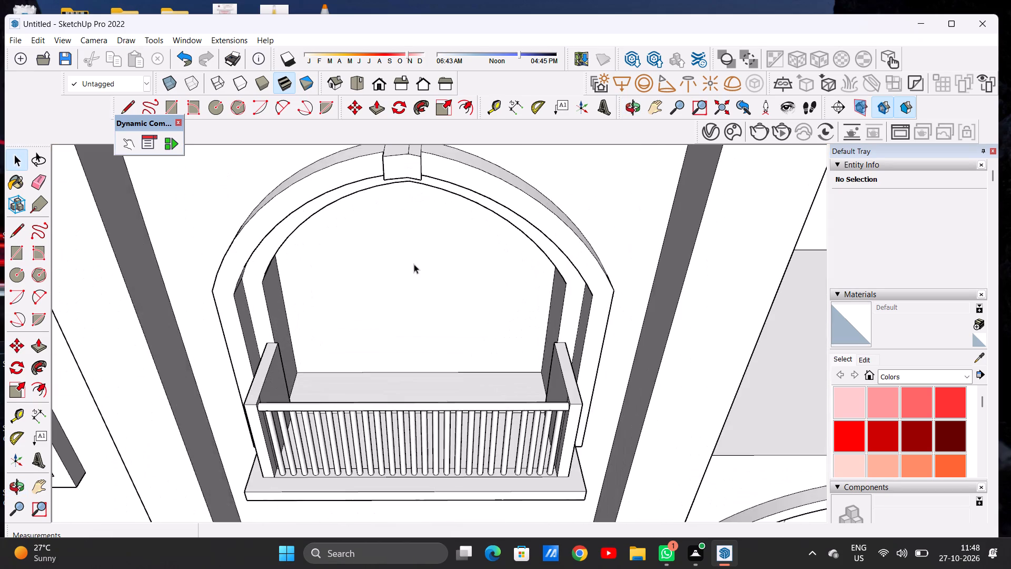
pyautogui.moveTo(413, 295); pyautogui.dragTo(418, 194, button='middle')
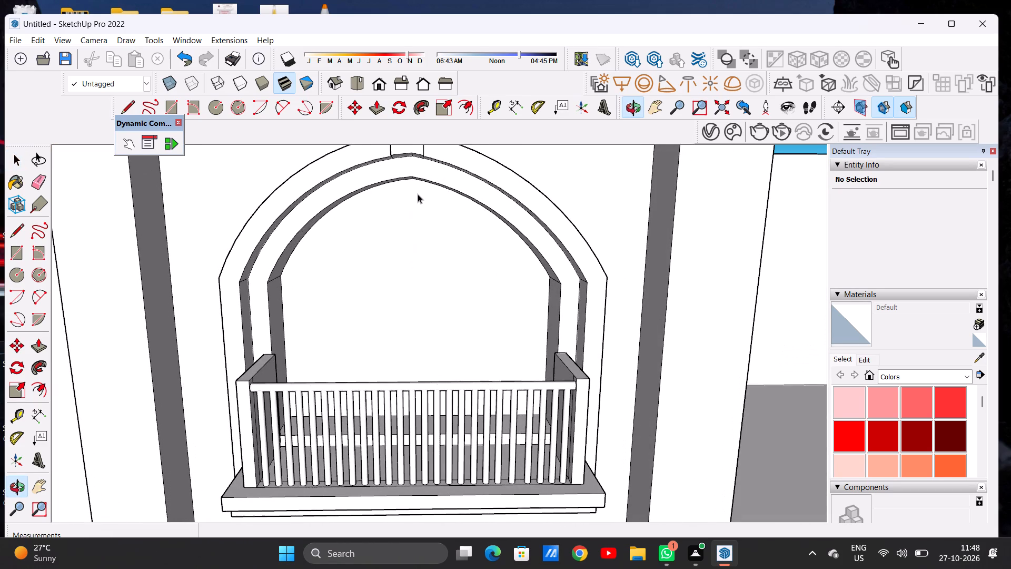
pyautogui.press('l')
pyautogui.scroll(6, 418, 194)
pyautogui.moveTo(408, 227); pyautogui.dragTo(414, 172, button='middle')
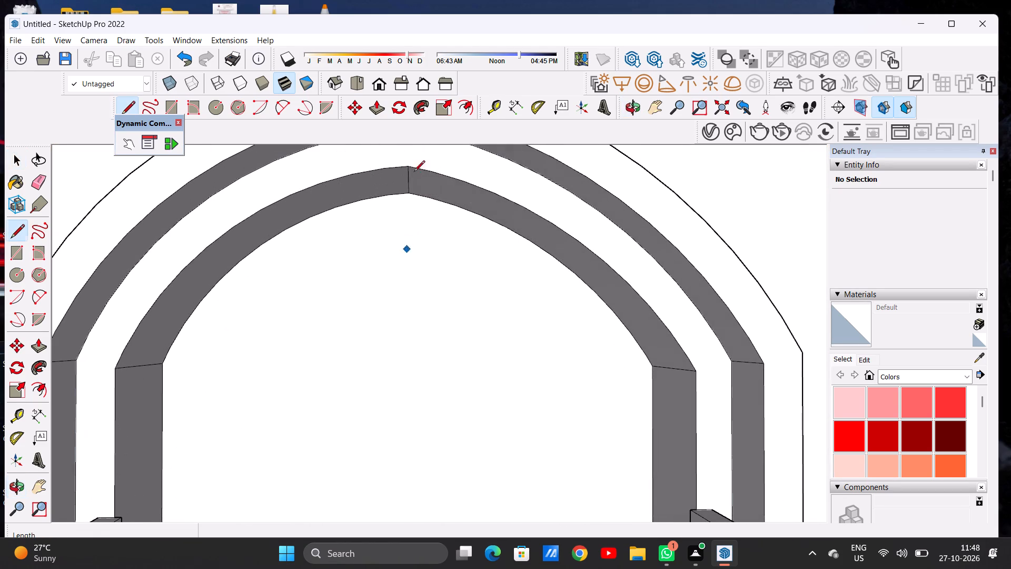
pyautogui.click(381, 198)
pyautogui.scroll(-11, 395, 227)
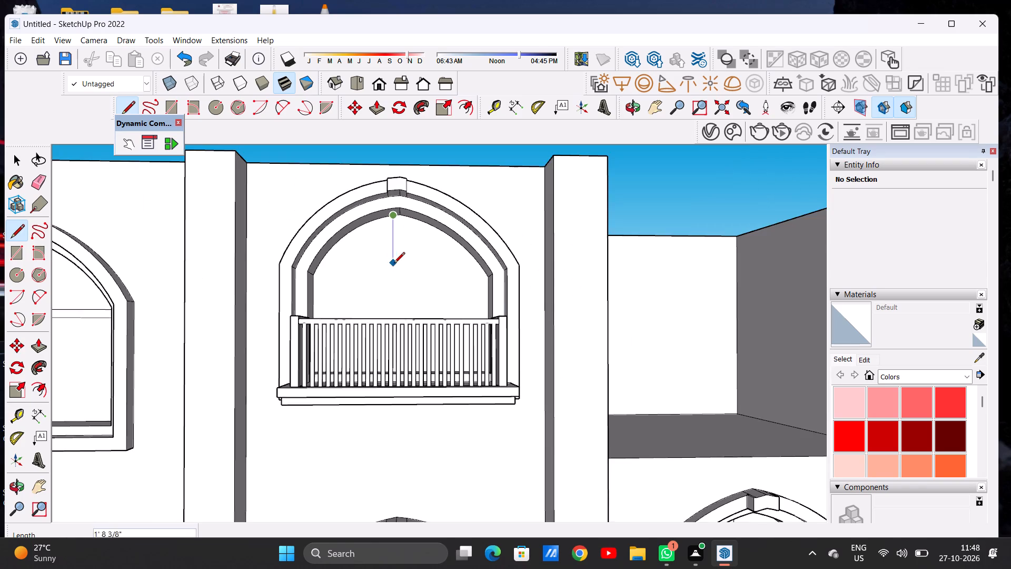
pyautogui.moveTo(394, 269); pyautogui.dragTo(394, 361, button='middle')
pyautogui.scroll(6, 396, 314)
pyautogui.moveTo(395, 305); pyautogui.dragTo(393, 342, button='middle')
pyautogui.scroll(4, 392, 329)
pyautogui.scroll(-1, 392, 329)
pyautogui.scroll(2, 392, 329)
pyautogui.click(393, 358)
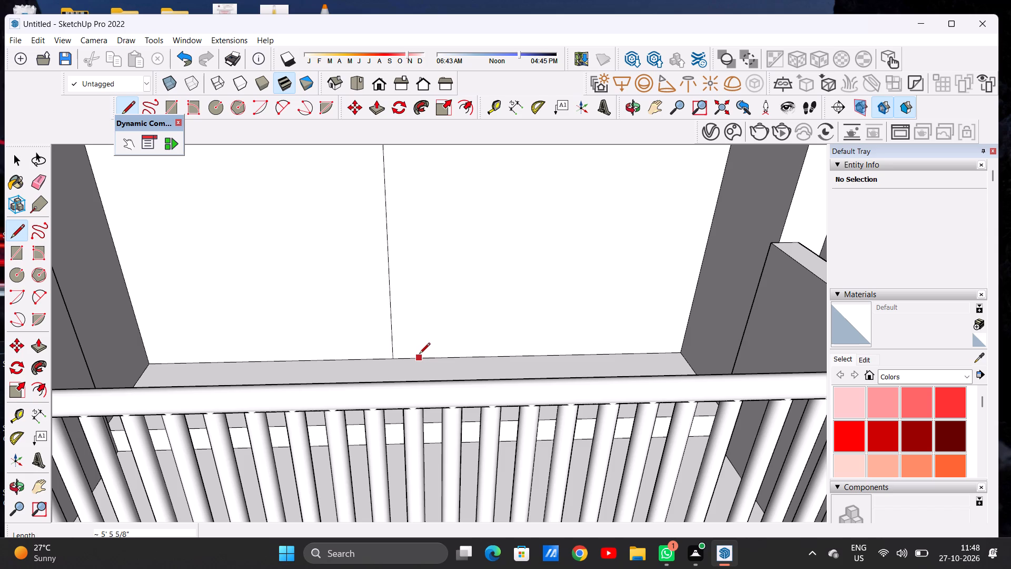
# Draw a parallel vertical line about 5' 5 13/16" long from the sill up to the arch, just right of the first line.
pyautogui.click(419, 355)
pyautogui.scroll(-11, 411, 293)
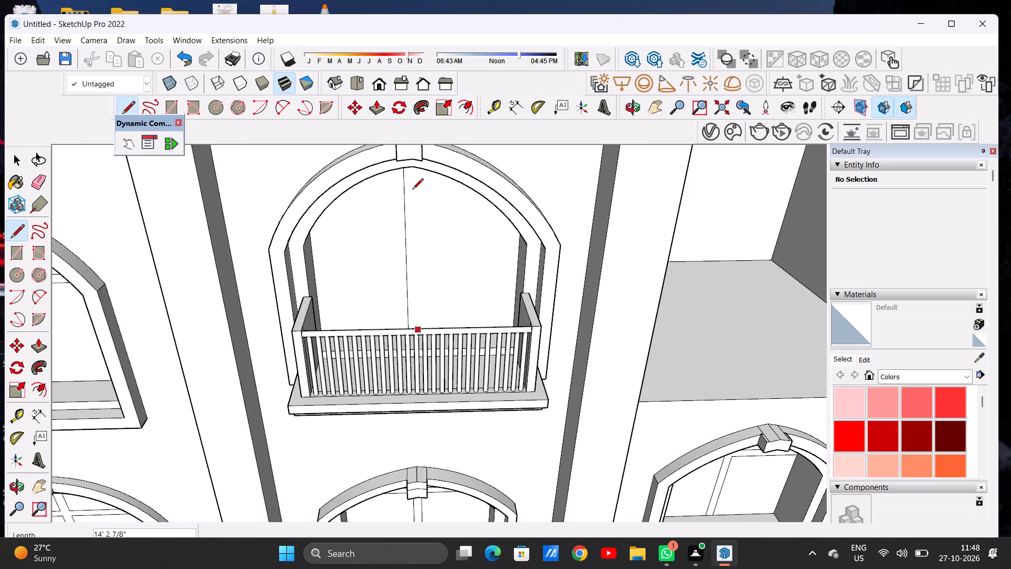
pyautogui.scroll(5, 427, 280)
pyautogui.scroll(3, 408, 214)
pyautogui.scroll(-7, 404, 250)
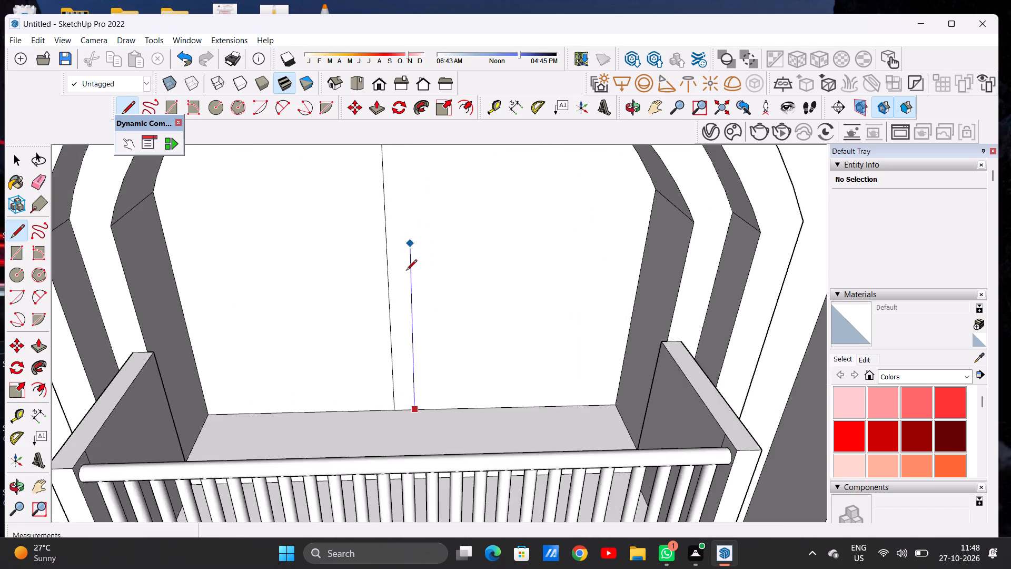
pyautogui.scroll(-6, 406, 271)
pyautogui.scroll(13, 408, 222)
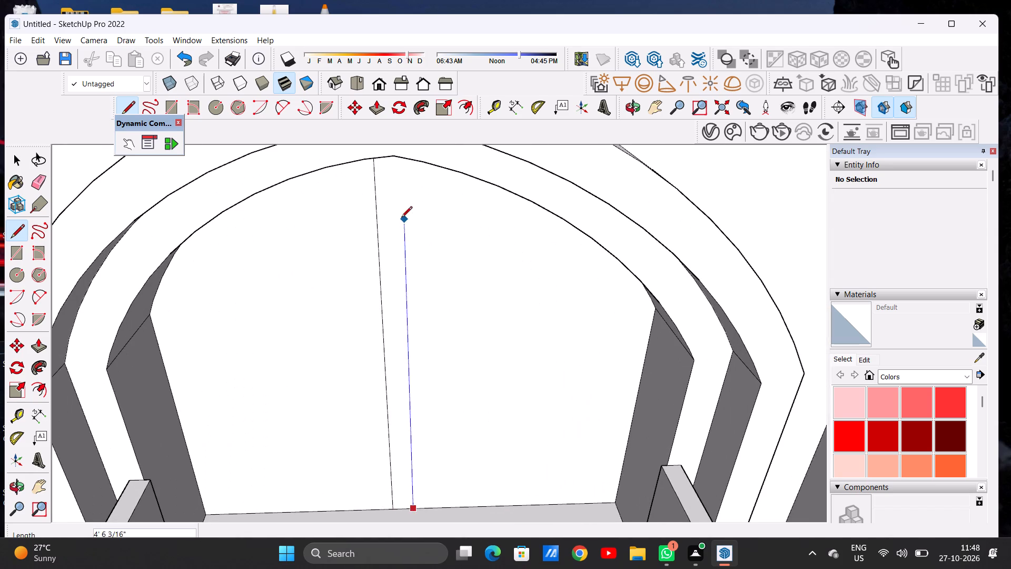
pyautogui.moveTo(401, 226); pyautogui.dragTo(401, 150, button='middle')
pyautogui.scroll(6, 407, 171)
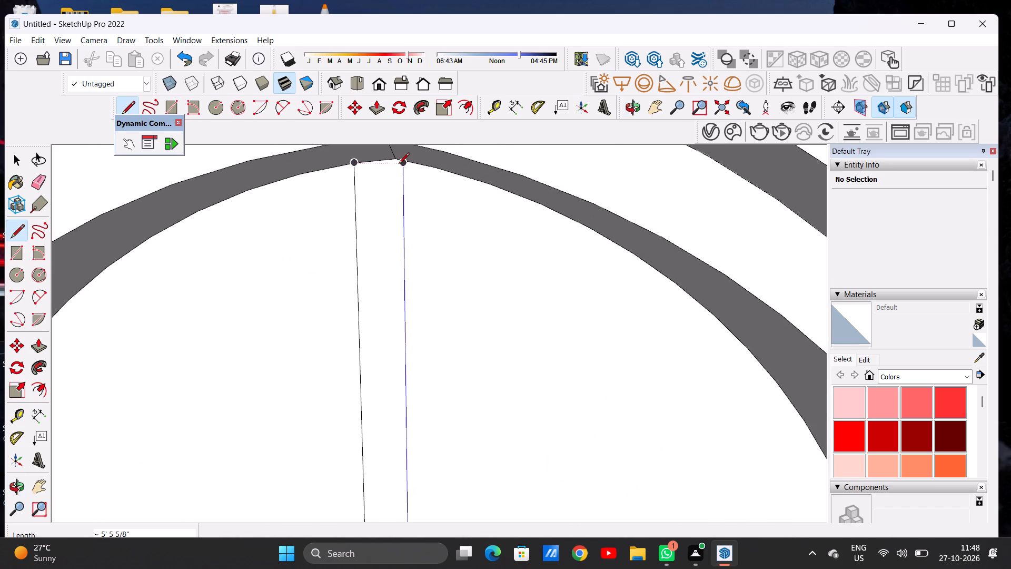
pyautogui.click(404, 164)
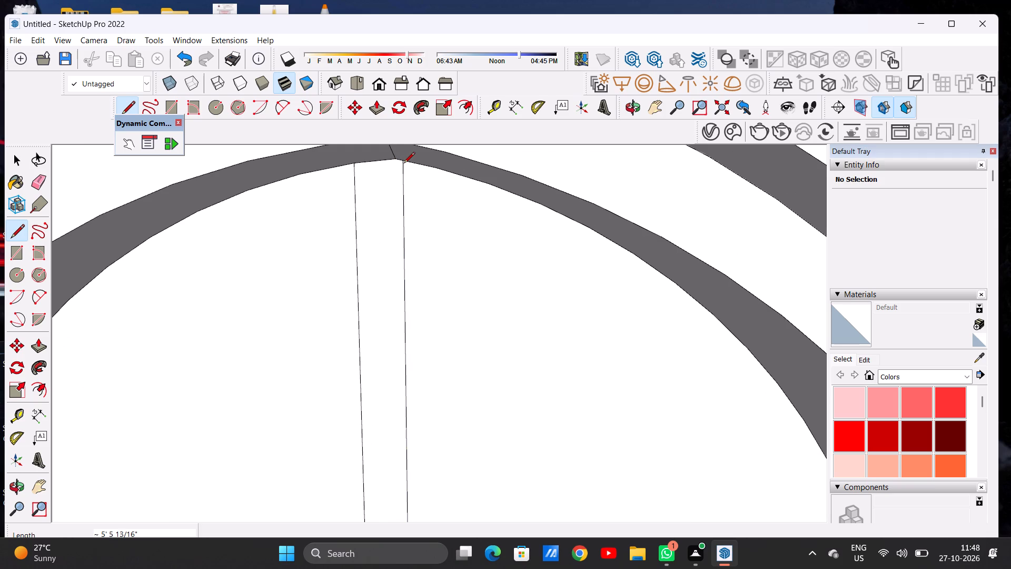
pyautogui.press('space')
# Draw two closely spaced horizontal lines across the balcony window at the arch's spring level, the upper one about 6' 1" long.
pyautogui.scroll(-20, 415, 194)
pyautogui.scroll(-4, 415, 194)
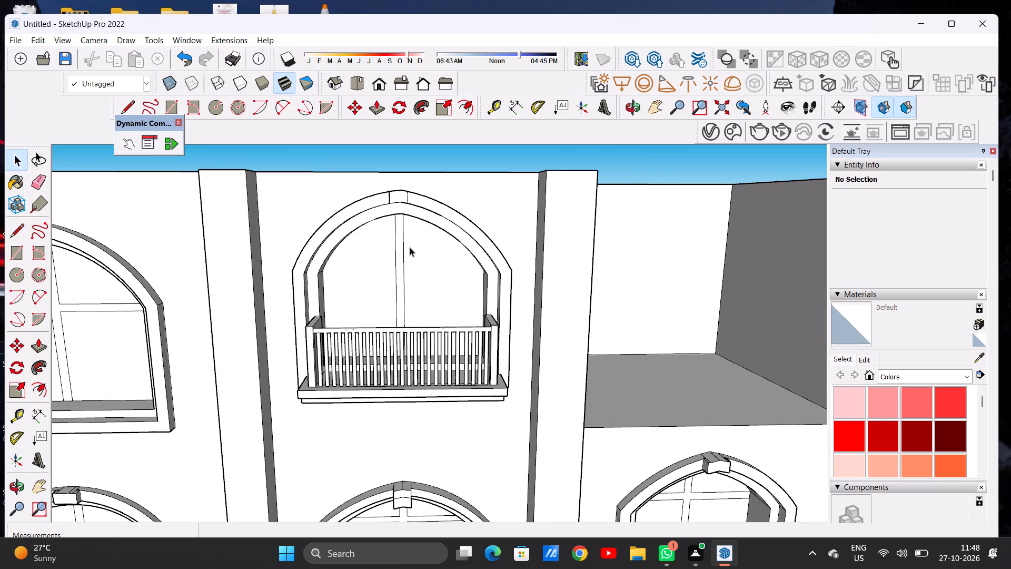
pyautogui.scroll(4, 412, 254)
pyautogui.press('l')
pyautogui.scroll(4, 410, 262)
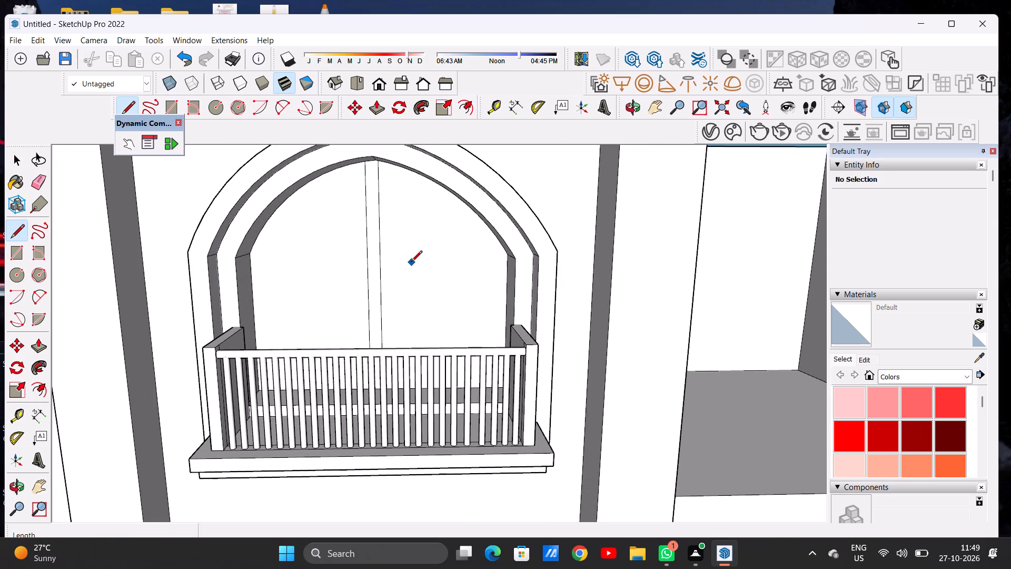
pyautogui.click(252, 252)
pyautogui.scroll(2, 484, 258)
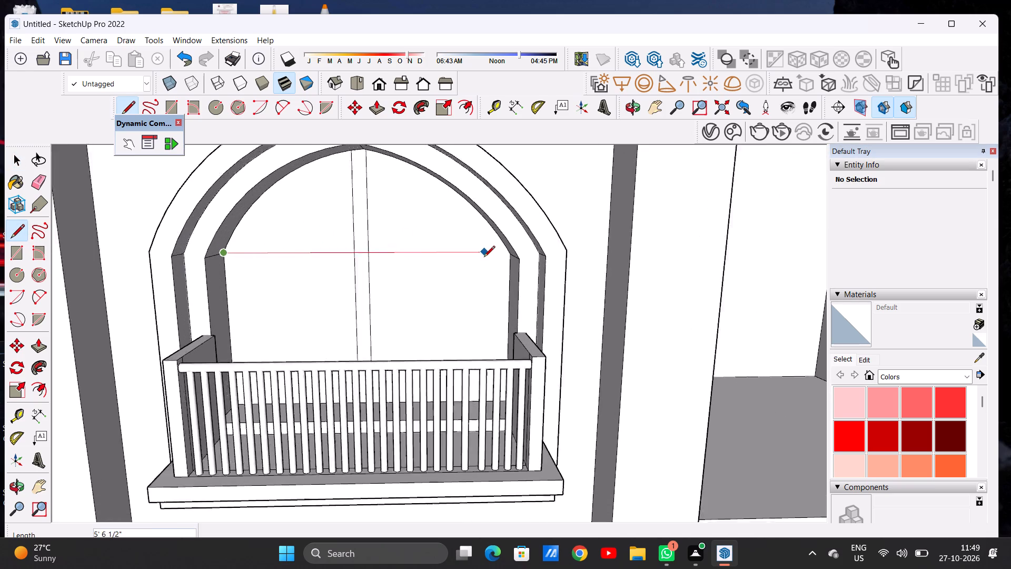
pyautogui.scroll(5, 484, 258)
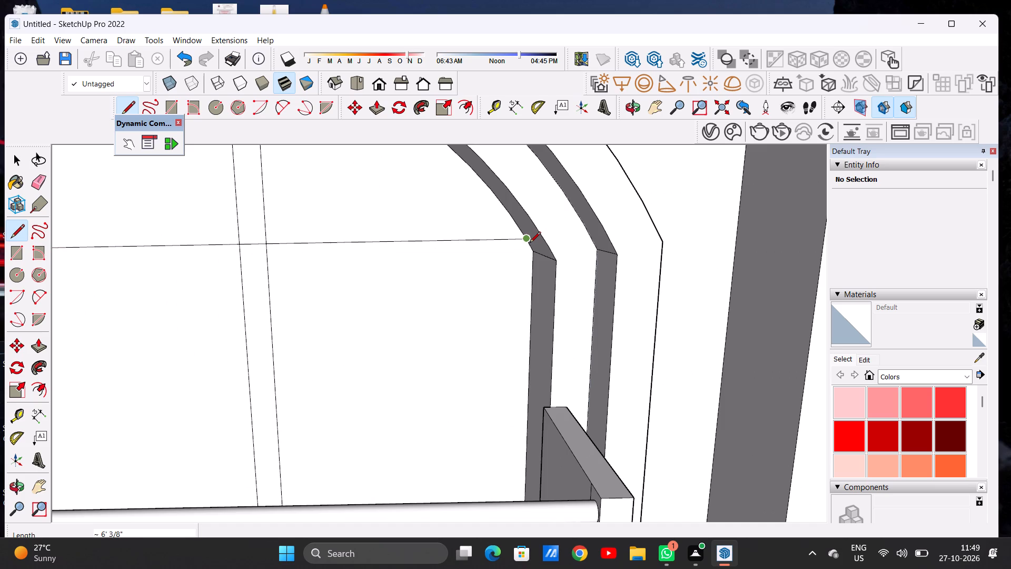
pyautogui.scroll(6, 530, 246)
pyautogui.click(528, 244)
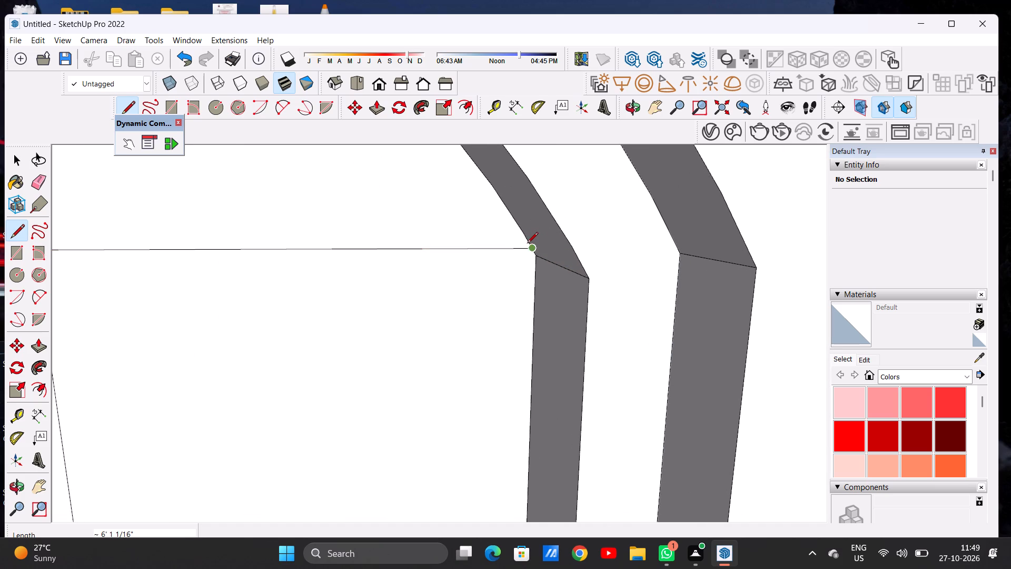
pyautogui.scroll(-10, 521, 247)
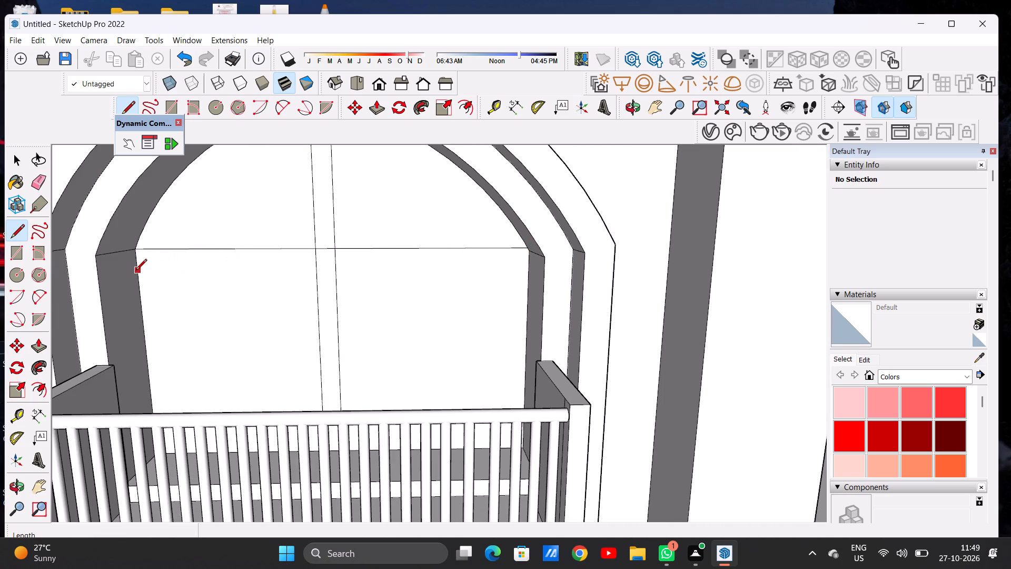
pyautogui.click(138, 268)
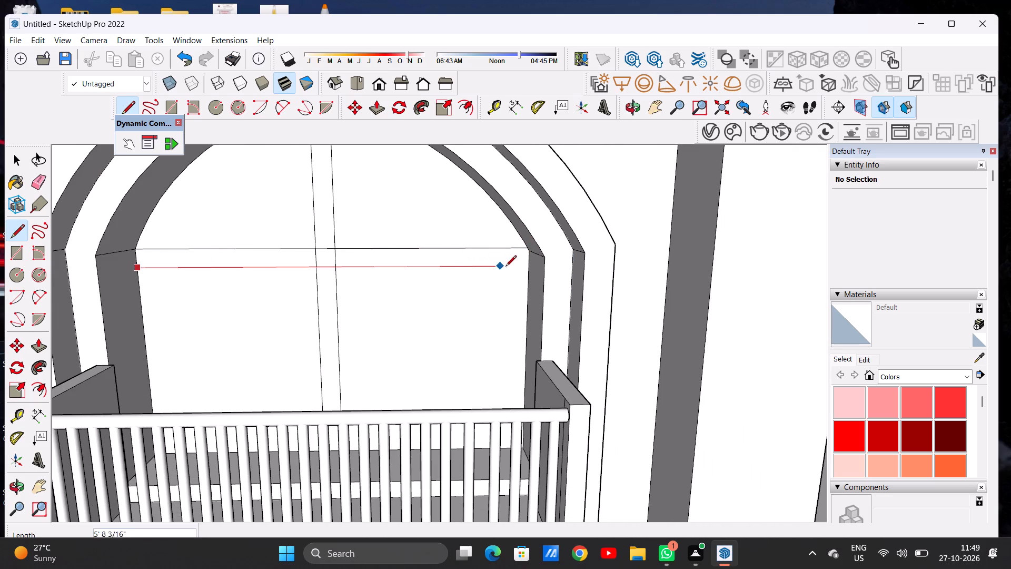
pyautogui.click(528, 264)
pyautogui.press('space')
# Erase the four line segments inside the crossing of the vertical and horizontal bars to form one continuous glazing cross.
pyautogui.write('E')
pyautogui.scroll(-15, 517, 281)
pyautogui.scroll(3, 485, 288)
pyautogui.scroll(-1, 485, 288)
pyautogui.scroll(3, 485, 288)
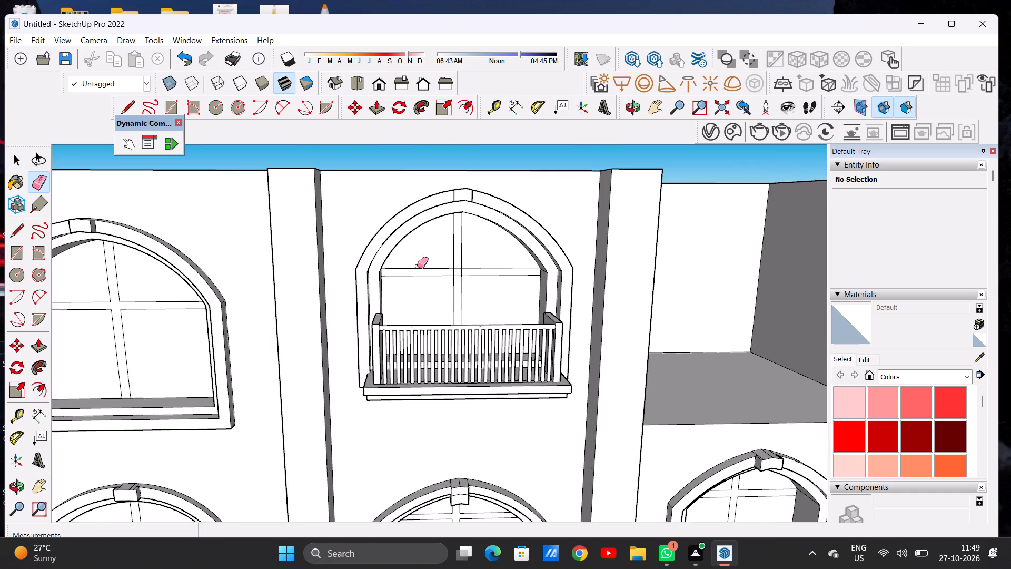
pyautogui.scroll(18, 421, 266)
pyautogui.scroll(-1, 485, 274)
pyautogui.moveTo(478, 268); pyautogui.dragTo(478, 276)
pyautogui.moveTo(474, 303); pyautogui.dragTo(474, 312)
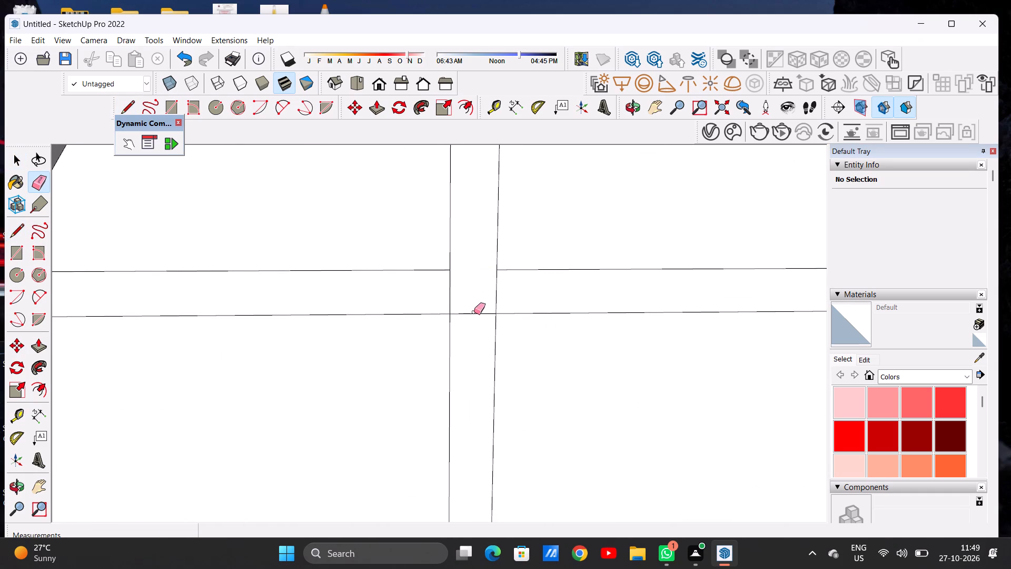
pyautogui.moveTo(474, 312); pyautogui.dragTo(475, 318)
pyautogui.moveTo(445, 299); pyautogui.dragTo(461, 299)
pyautogui.moveTo(504, 290); pyautogui.dragTo(492, 293)
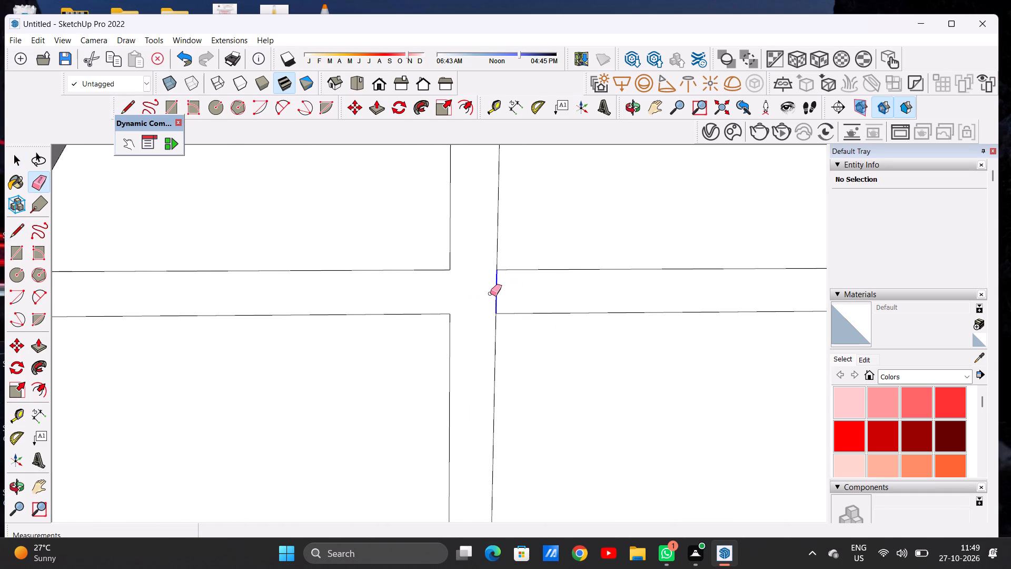
pyautogui.press('space')
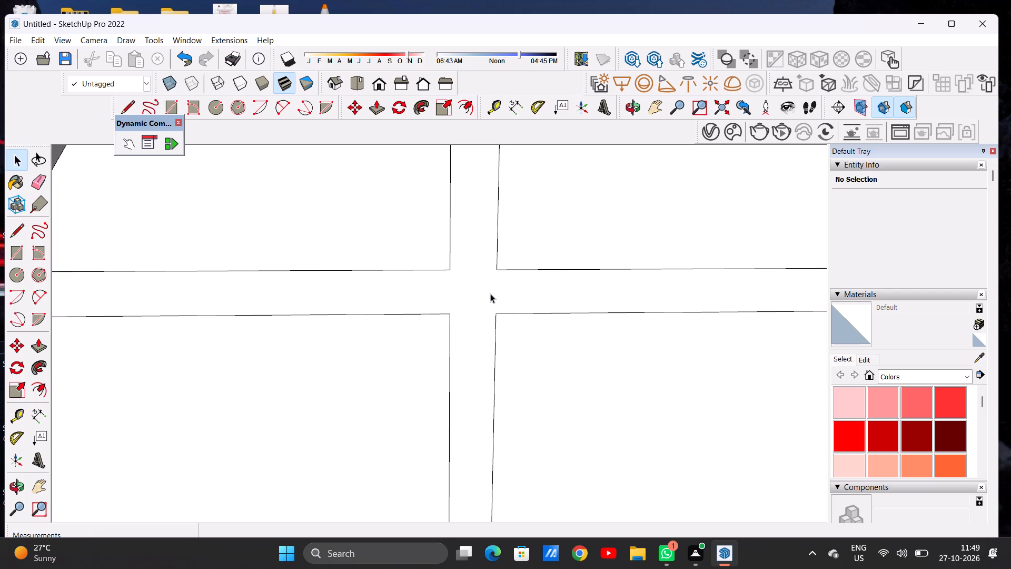
# Push/Pull the underside face of the middle window's balcony base downward by about 4 11/16".
pyautogui.scroll(-20, 450, 287)
pyautogui.scroll(-15, 450, 287)
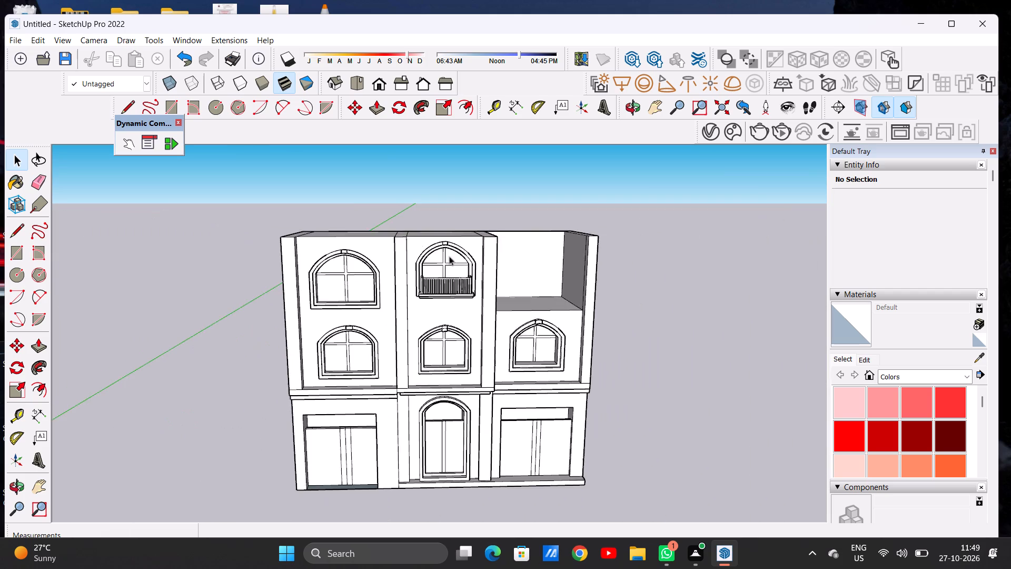
pyautogui.moveTo(459, 273); pyautogui.dragTo(457, 249, button='middle')
pyautogui.scroll(8, 461, 267)
pyautogui.middleClick(463, 274)
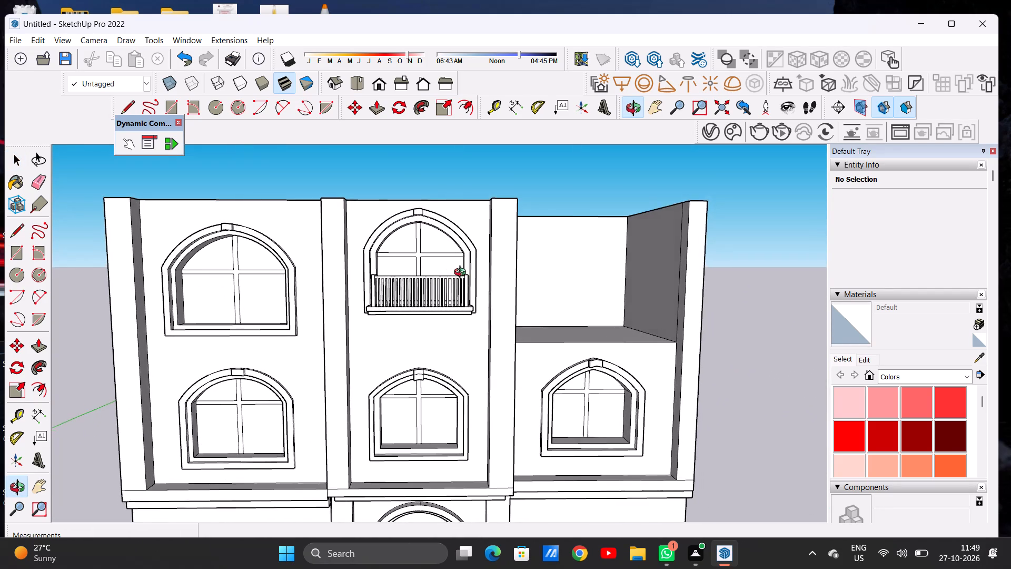
pyautogui.scroll(-10, 458, 266)
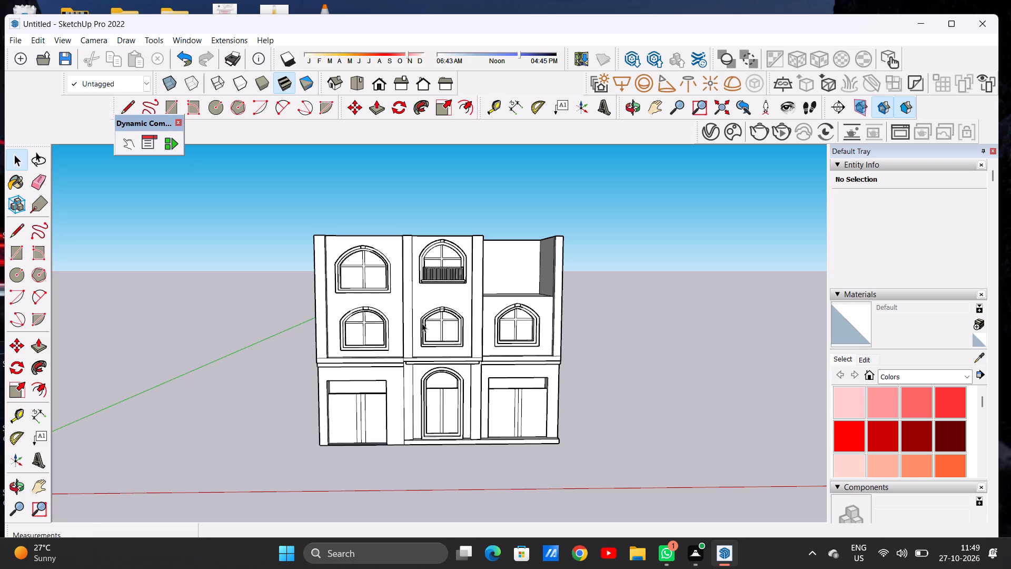
pyautogui.scroll(-5, 422, 323)
pyautogui.scroll(13, 452, 301)
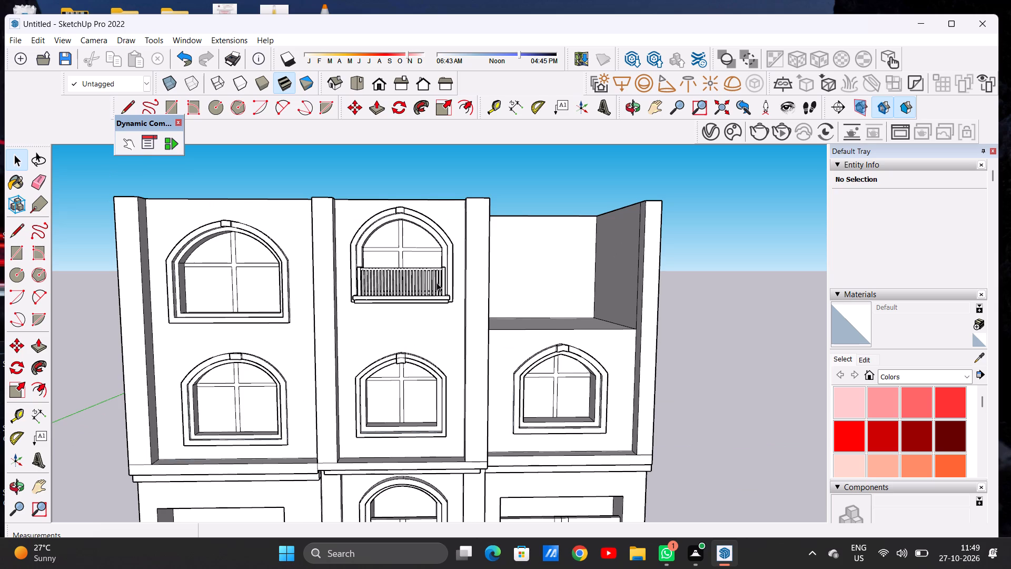
pyautogui.scroll(7, 370, 308)
pyautogui.moveTo(369, 312); pyautogui.dragTo(372, 251, button='middle')
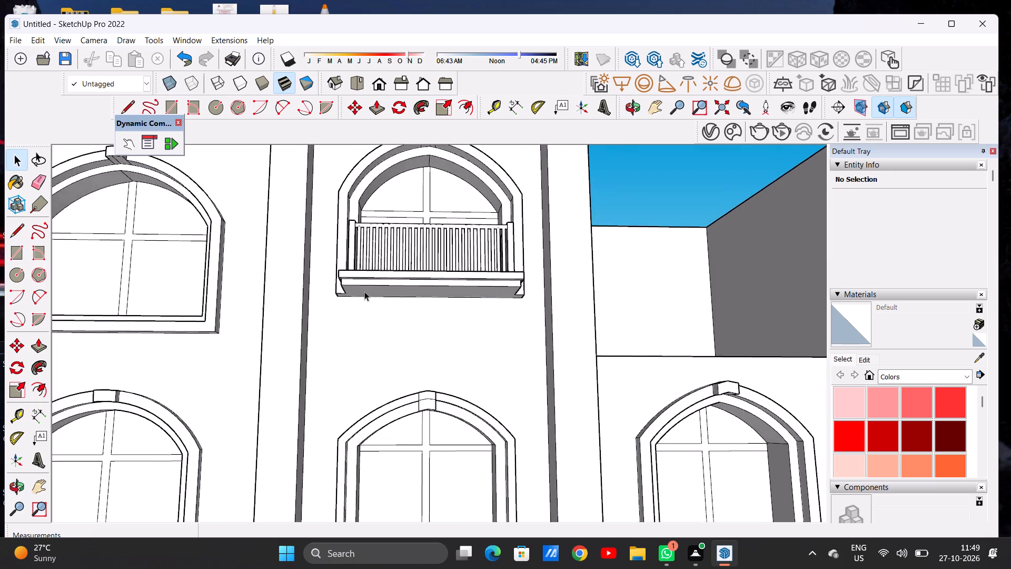
pyautogui.scroll(8, 364, 292)
pyautogui.press('p')
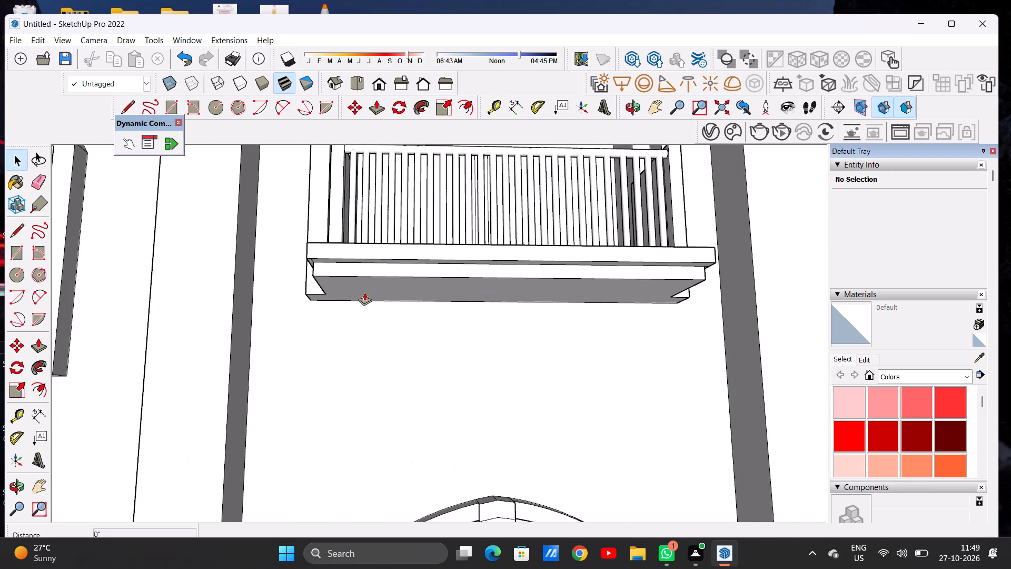
pyautogui.click(367, 287)
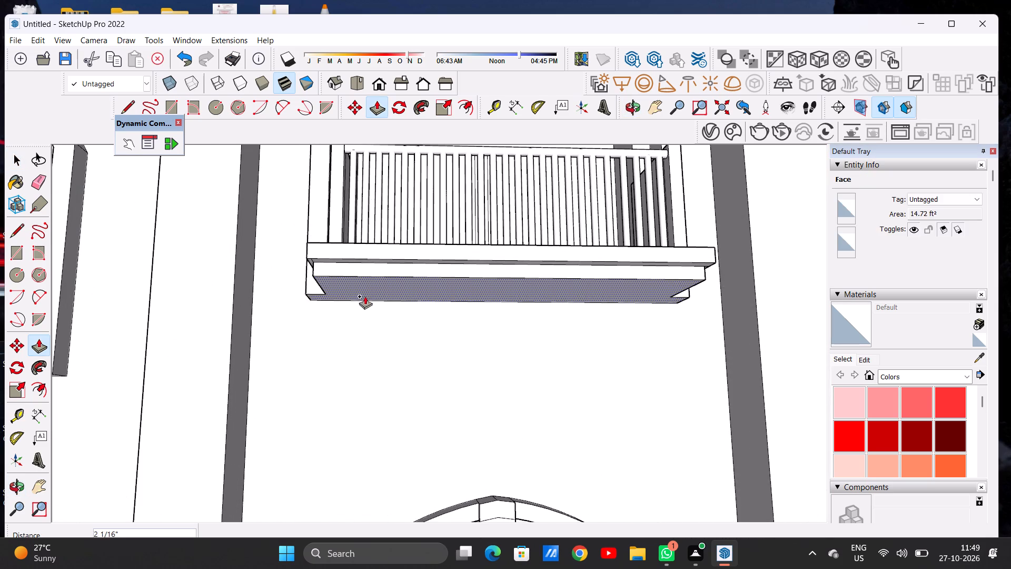
pyautogui.click(364, 308)
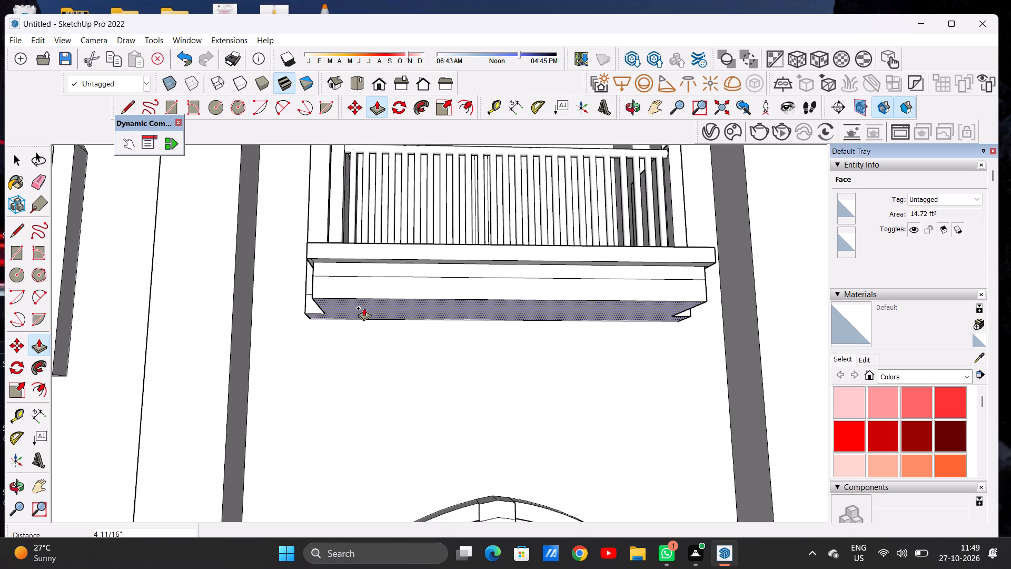
# Push/Pull the terrace floor of the right bay upward to the roof level of the neighbouring bays.
pyautogui.press('space')
pyautogui.scroll(-9, 355, 291)
pyautogui.moveTo(351, 284); pyautogui.dragTo(339, 341, button='middle')
pyautogui.scroll(-4, 334, 308)
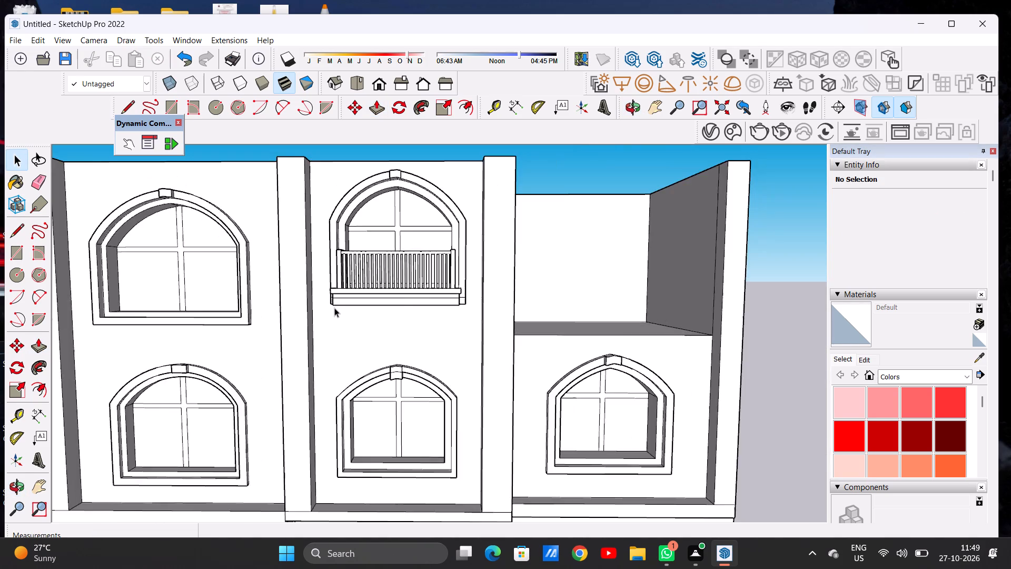
pyautogui.scroll(-4, 334, 308)
pyautogui.scroll(-4, 397, 317)
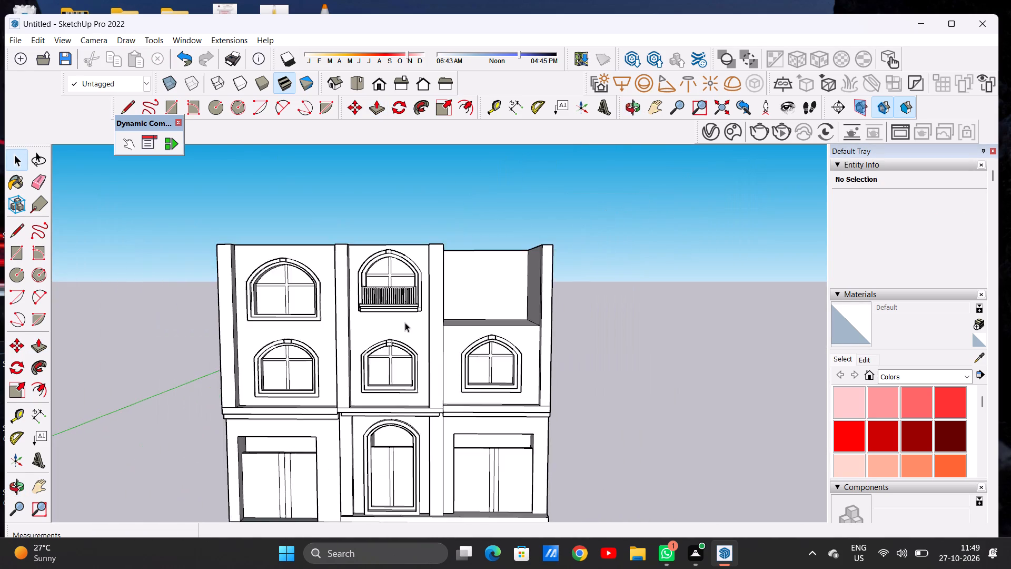
pyautogui.scroll(-9, 405, 322)
pyautogui.scroll(3, 413, 292)
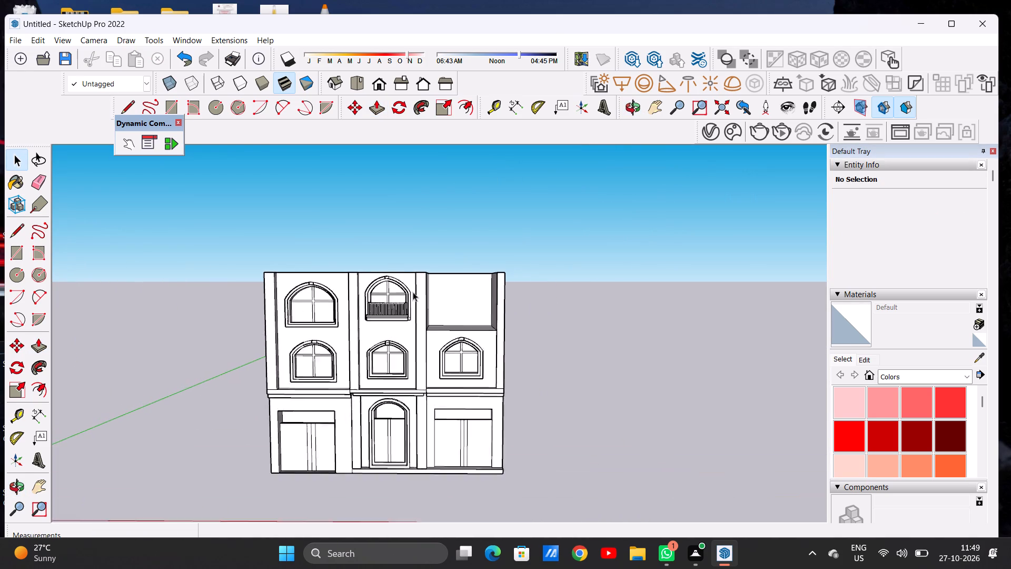
pyautogui.scroll(4, 413, 292)
pyautogui.moveTo(450, 300); pyautogui.dragTo(449, 376, button='middle')
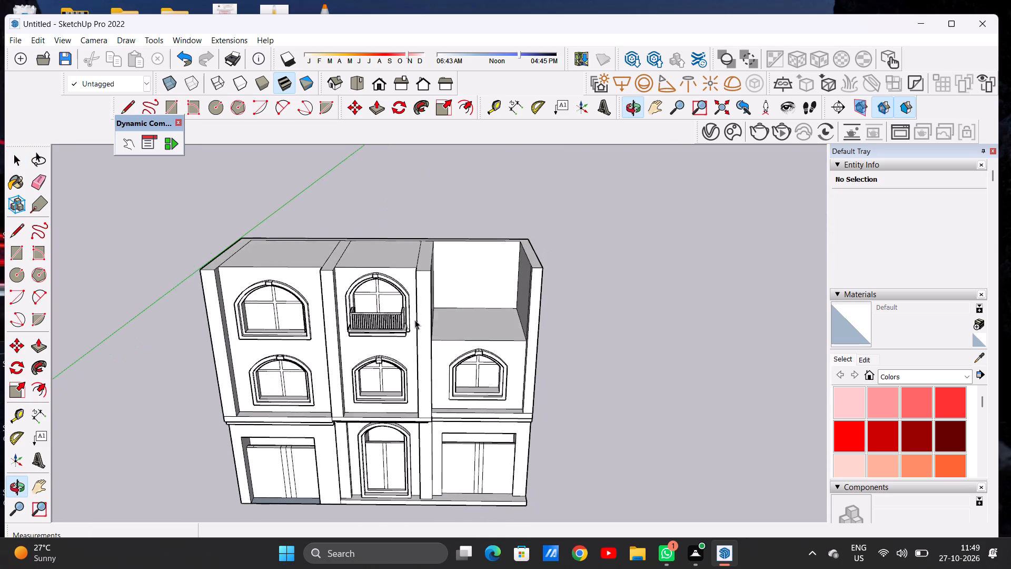
pyautogui.scroll(-6, 386, 290)
pyautogui.moveTo(442, 297); pyautogui.dragTo(437, 389, button='middle')
pyautogui.scroll(10, 443, 305)
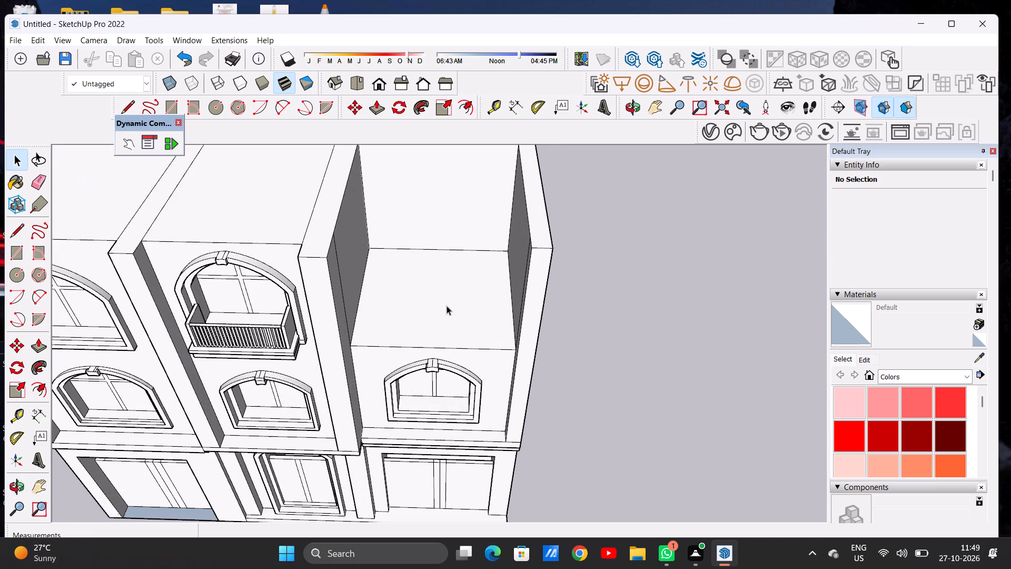
pyautogui.press('p')
pyautogui.click(483, 326)
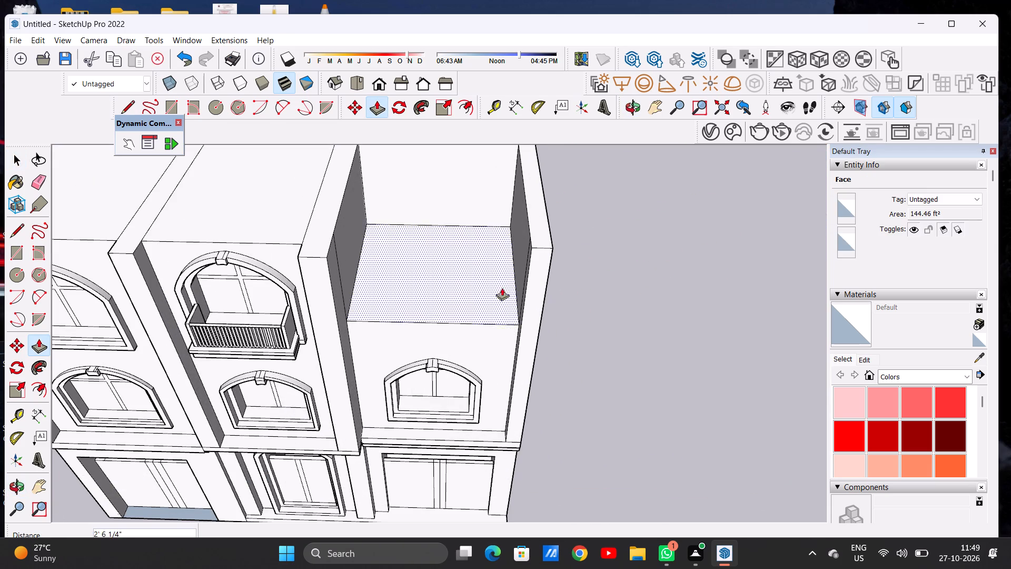
pyautogui.click(531, 246)
pyautogui.press('space')
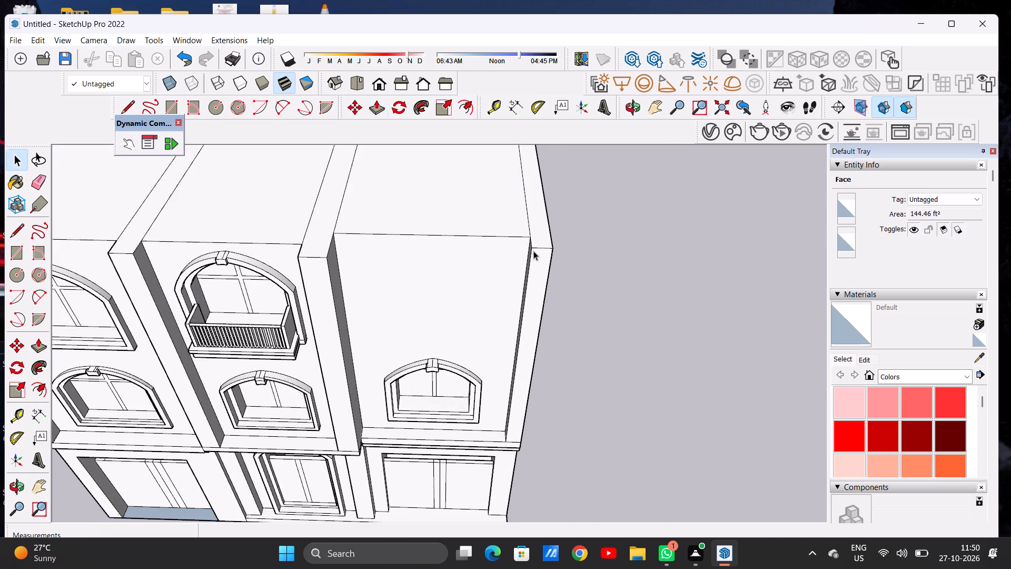
# Draw a rectangle about 8' 5 11/16" by 3' 10" on the right bay's top-storey wall, above the lower arched window.
pyautogui.scroll(-7, 533, 279)
pyautogui.moveTo(475, 318); pyautogui.dragTo(465, 170, button='middle')
pyautogui.scroll(2, 459, 259)
pyautogui.scroll(-5, 488, 265)
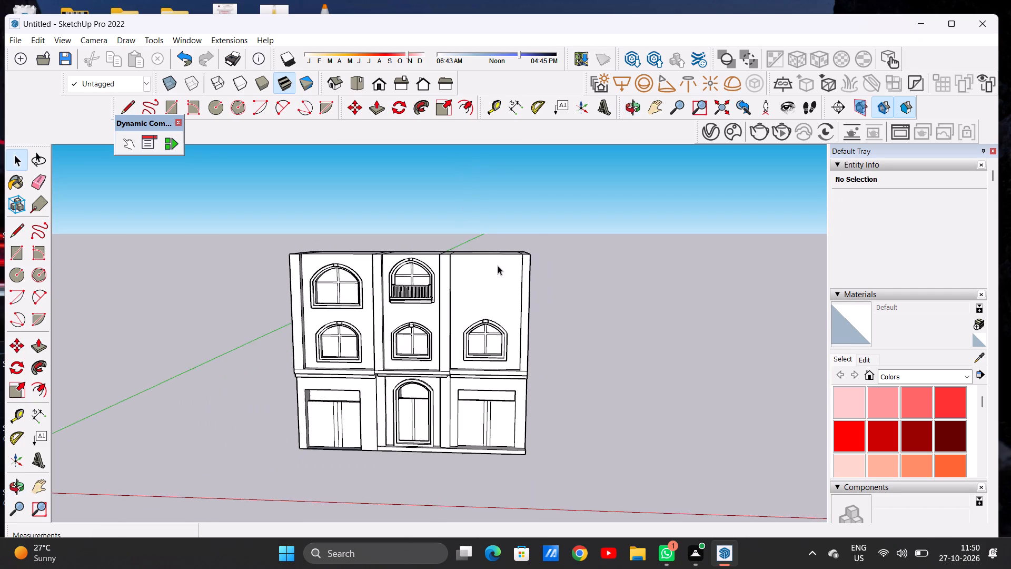
pyautogui.moveTo(482, 286); pyautogui.dragTo(488, 253, button='middle')
pyautogui.scroll(8, 490, 280)
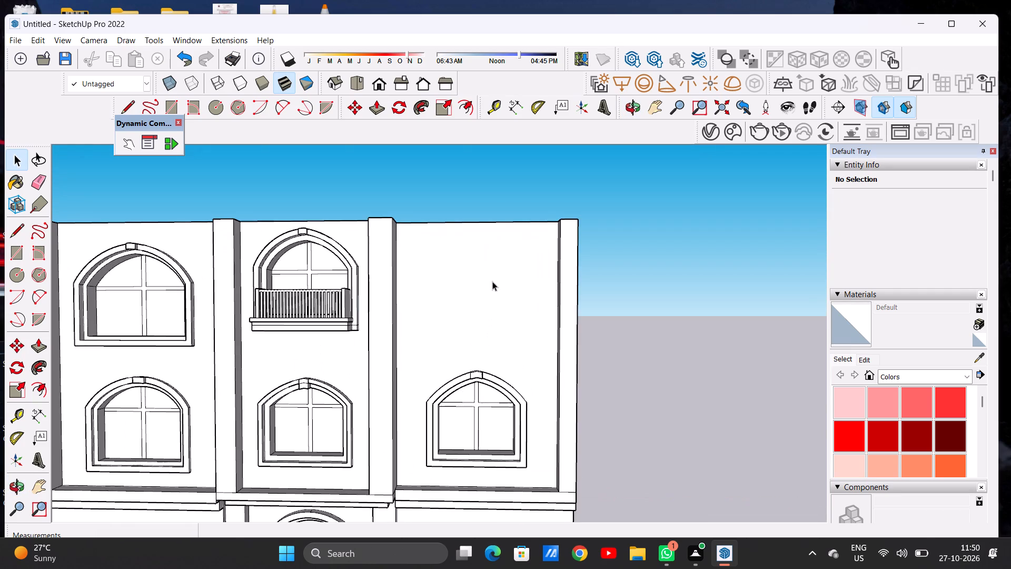
pyautogui.press('r')
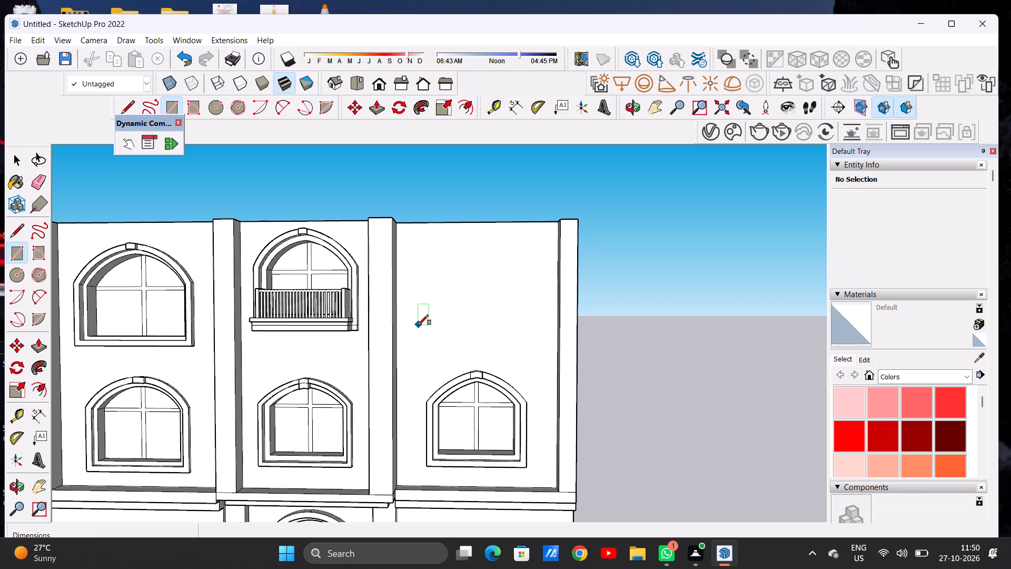
pyautogui.click(418, 325)
pyautogui.click(533, 321)
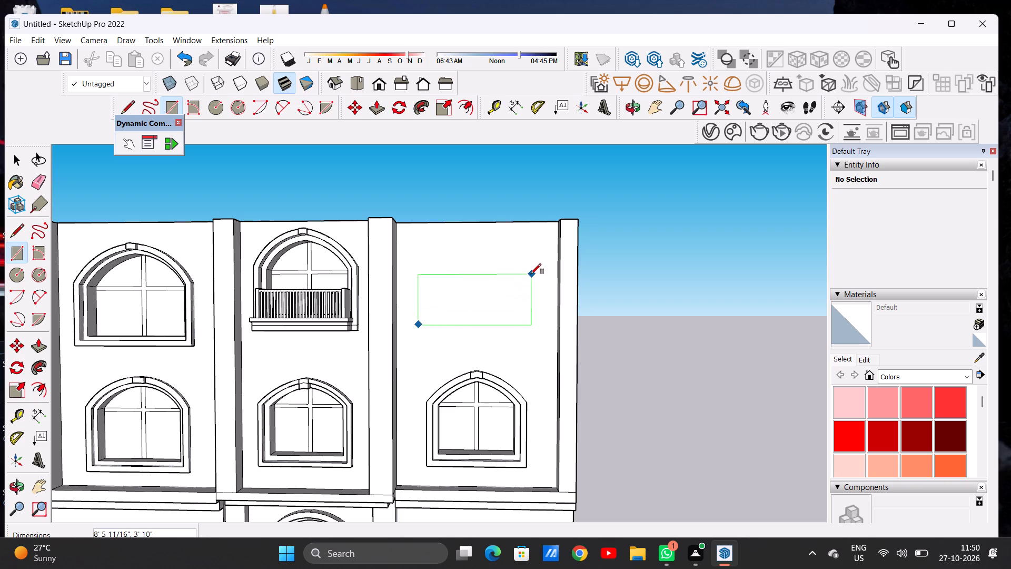
pyautogui.click(531, 274)
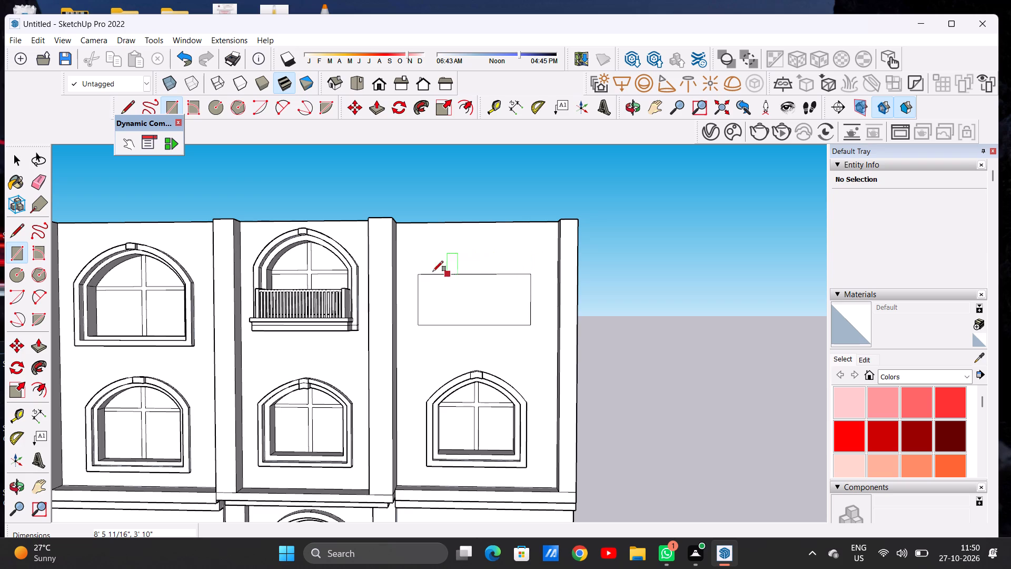
# Draw a second rectangle about 8' 5 11/16" by 2' 9 13/16" directly on top of the first one.
pyautogui.click(418, 274)
pyautogui.click(529, 274)
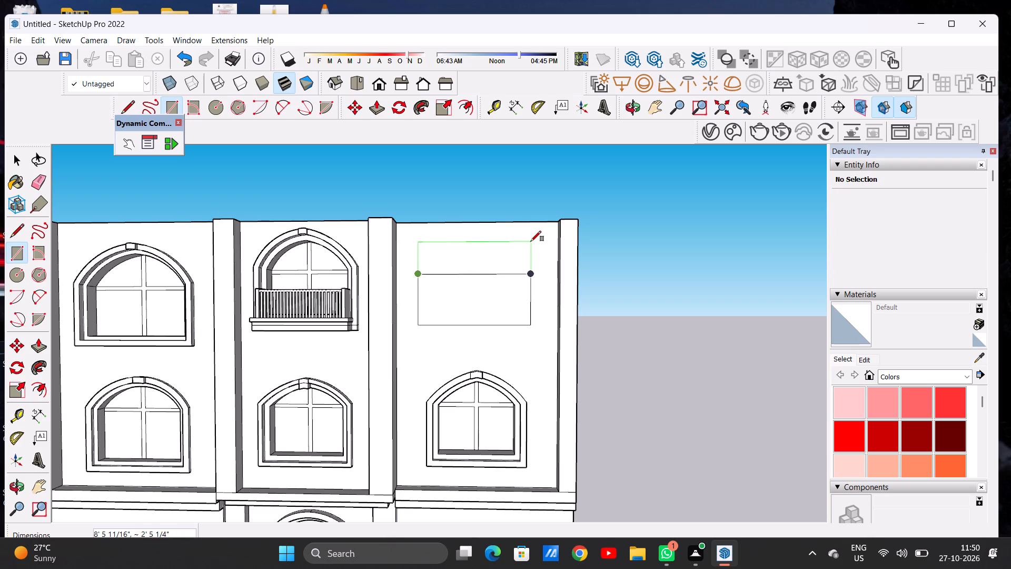
pyautogui.click(538, 236)
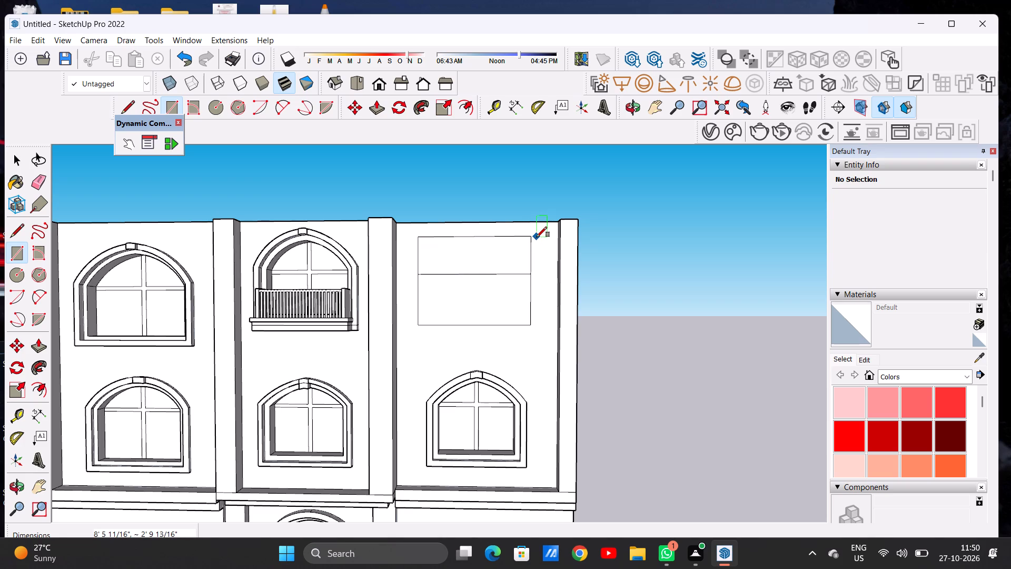
pyautogui.press('space')
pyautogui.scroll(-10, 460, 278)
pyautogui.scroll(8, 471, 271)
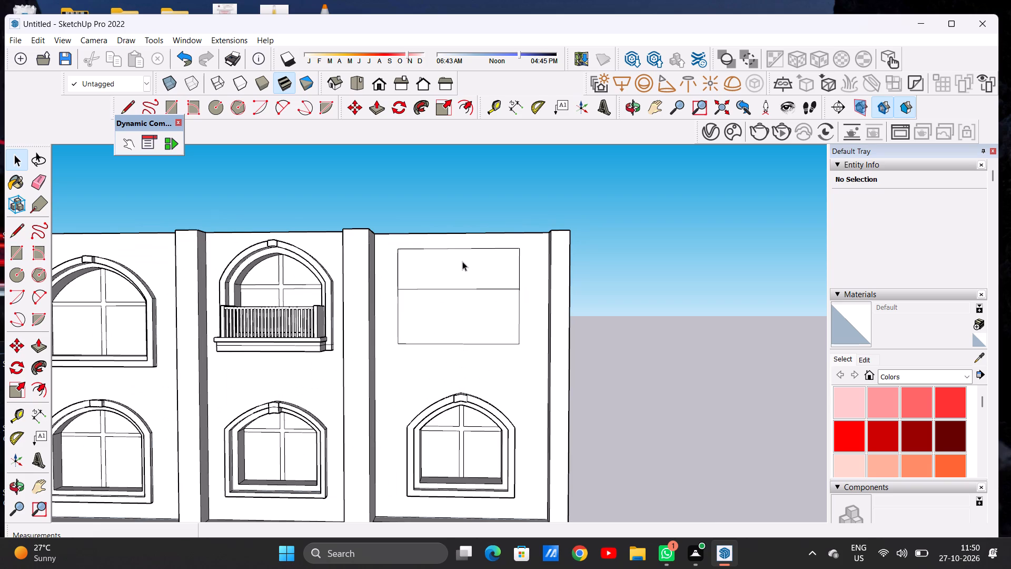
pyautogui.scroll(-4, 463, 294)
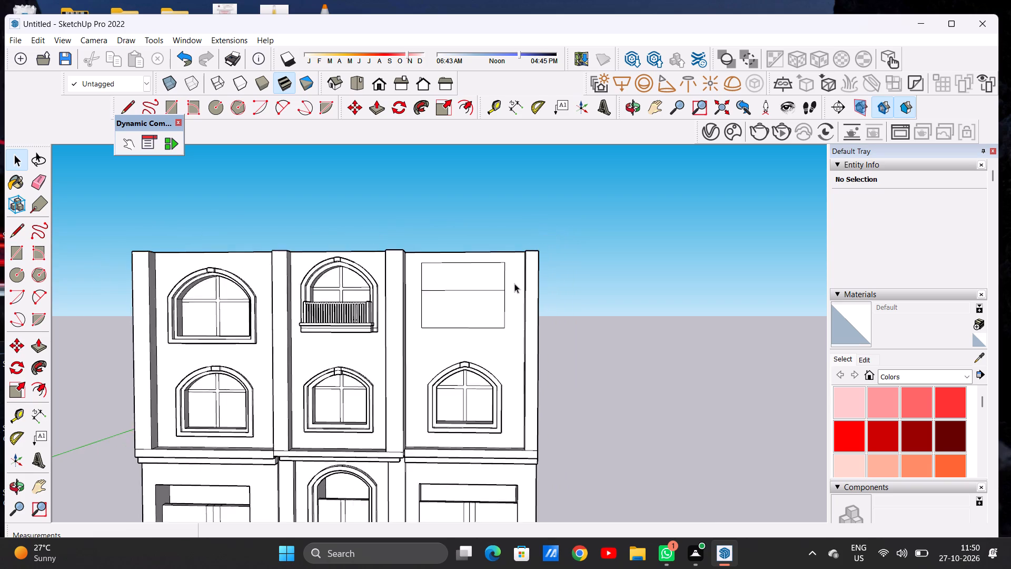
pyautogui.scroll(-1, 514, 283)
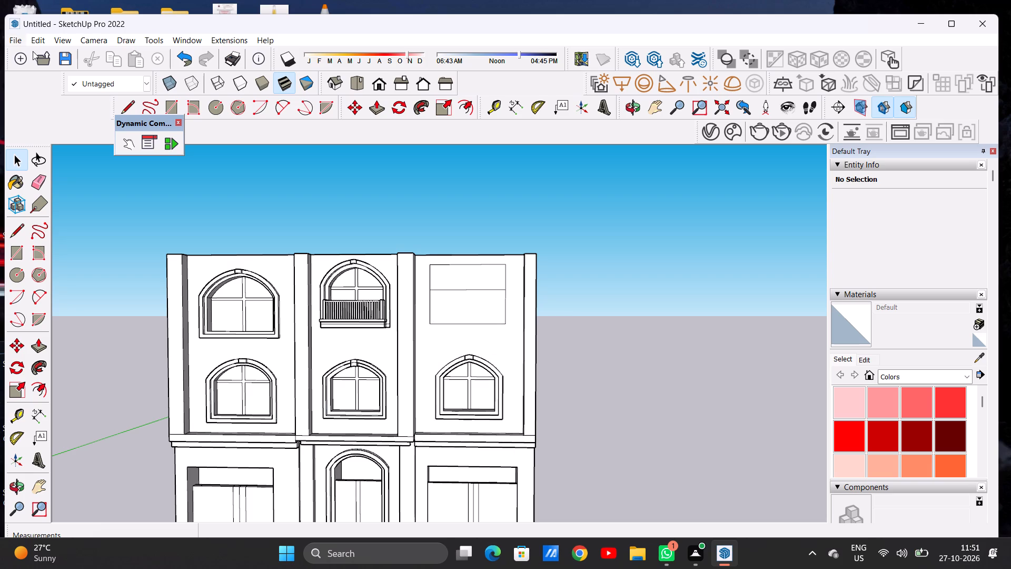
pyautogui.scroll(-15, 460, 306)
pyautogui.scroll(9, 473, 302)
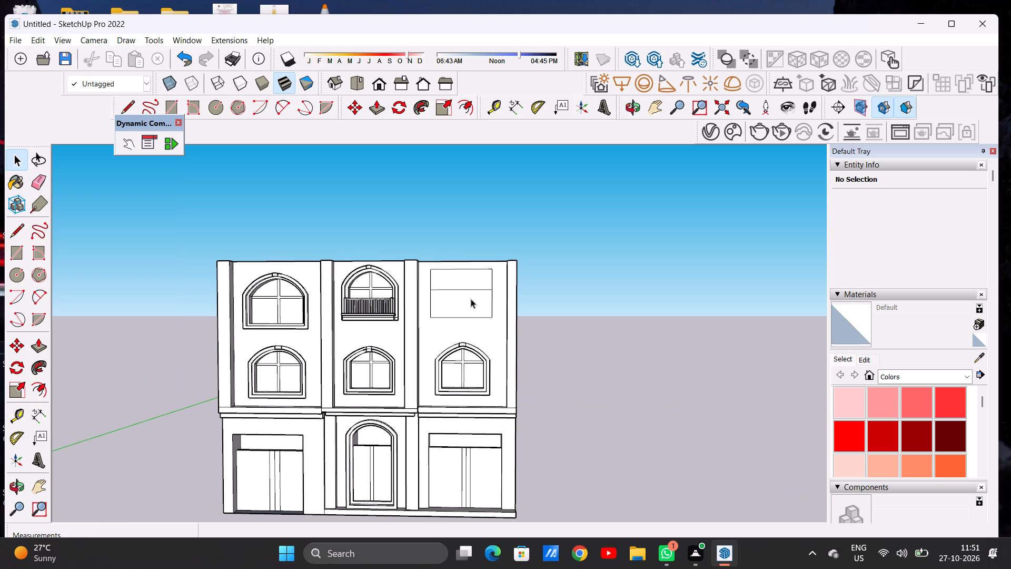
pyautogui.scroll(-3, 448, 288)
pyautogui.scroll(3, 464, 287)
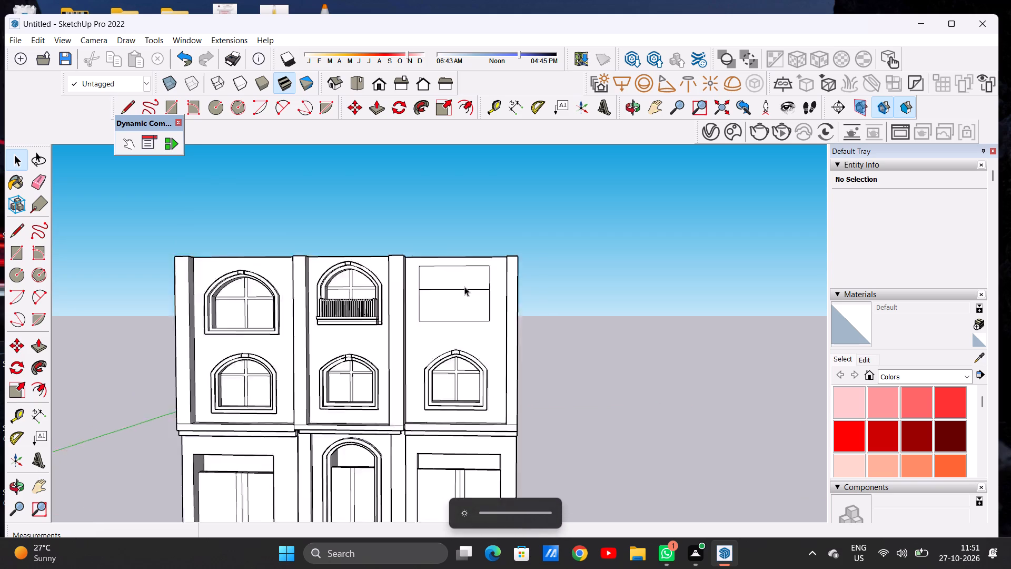
# Draw two diagonal lines from the ends of the rectangles' shared edge to the midpoint of the upper rectangle's top edge.
pyautogui.scroll(3, 464, 287)
pyautogui.middleClick(445, 280)
pyautogui.scroll(6, 448, 284)
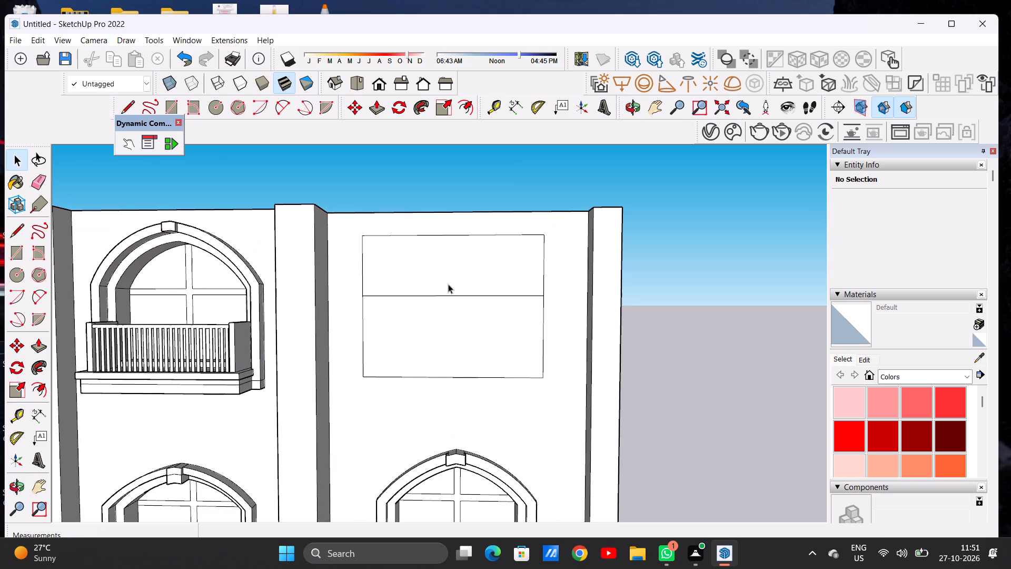
pyautogui.press('l')
pyautogui.scroll(5, 448, 284)
pyautogui.click(305, 302)
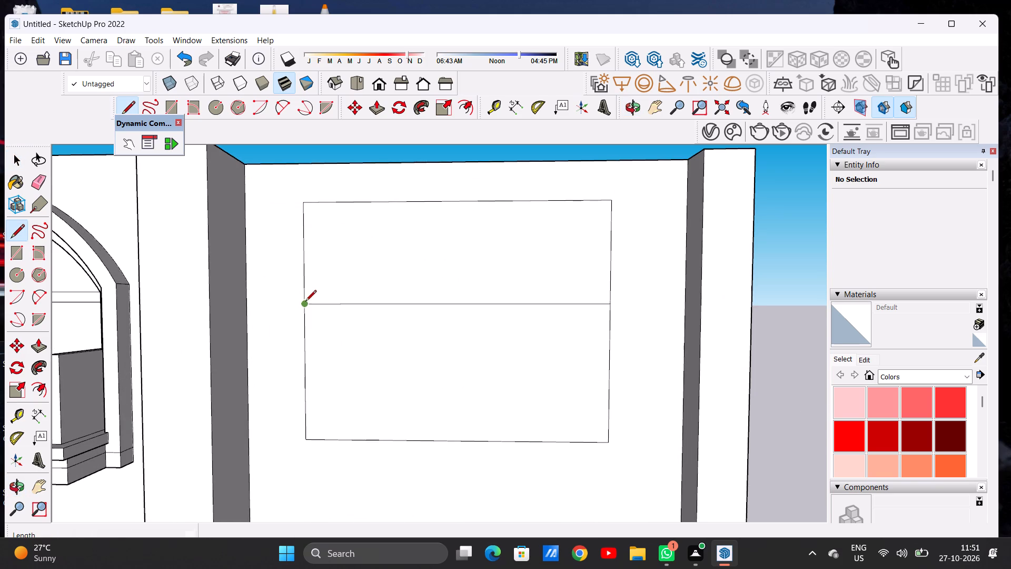
pyautogui.click(454, 199)
pyautogui.click(456, 199)
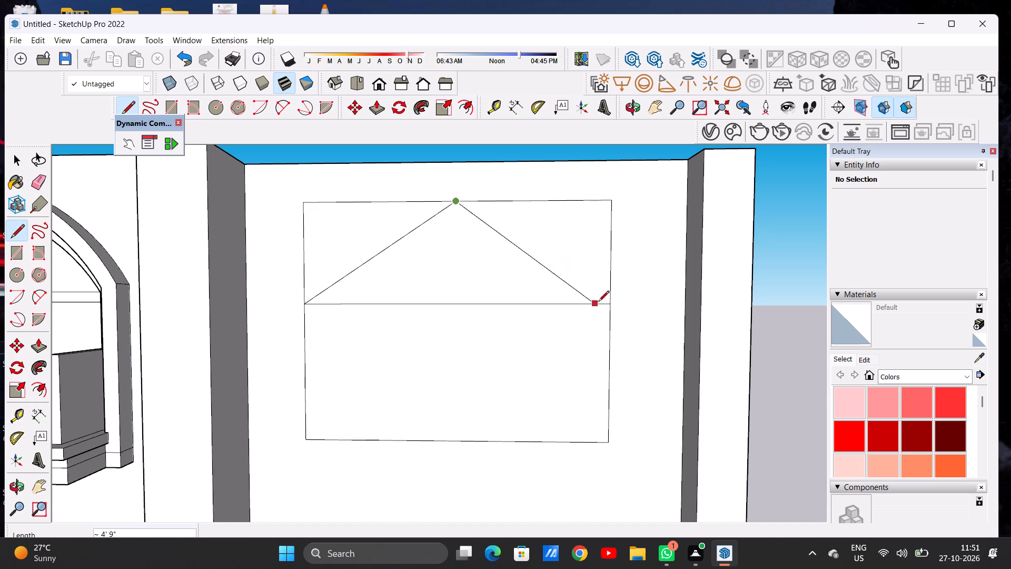
pyautogui.click(611, 301)
pyautogui.press('space')
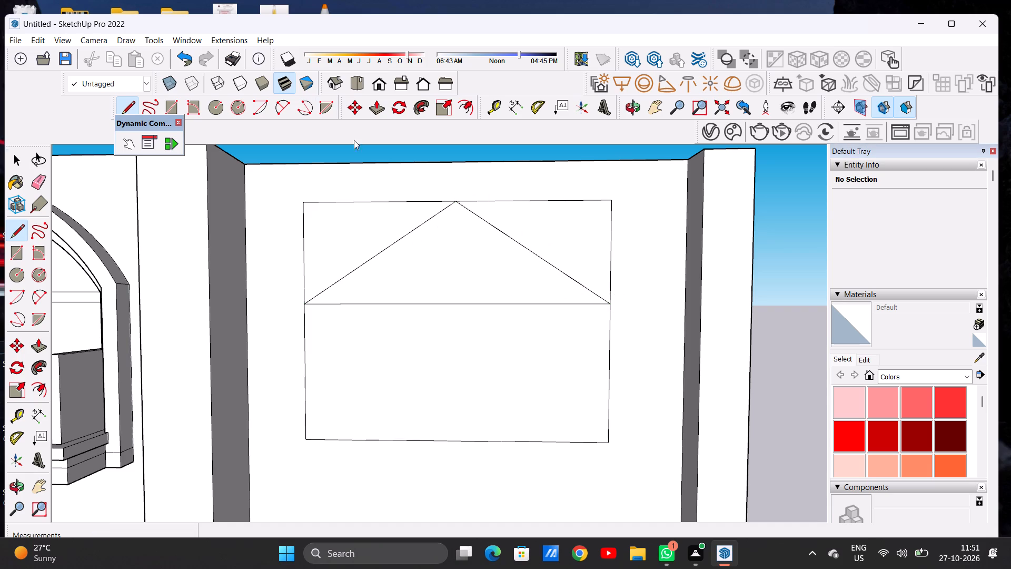
# Draw two-point arcs over both diagonals to form the arch, the left bulging about 10 1/16" and the right about 9 3/16".
pyautogui.click(286, 104)
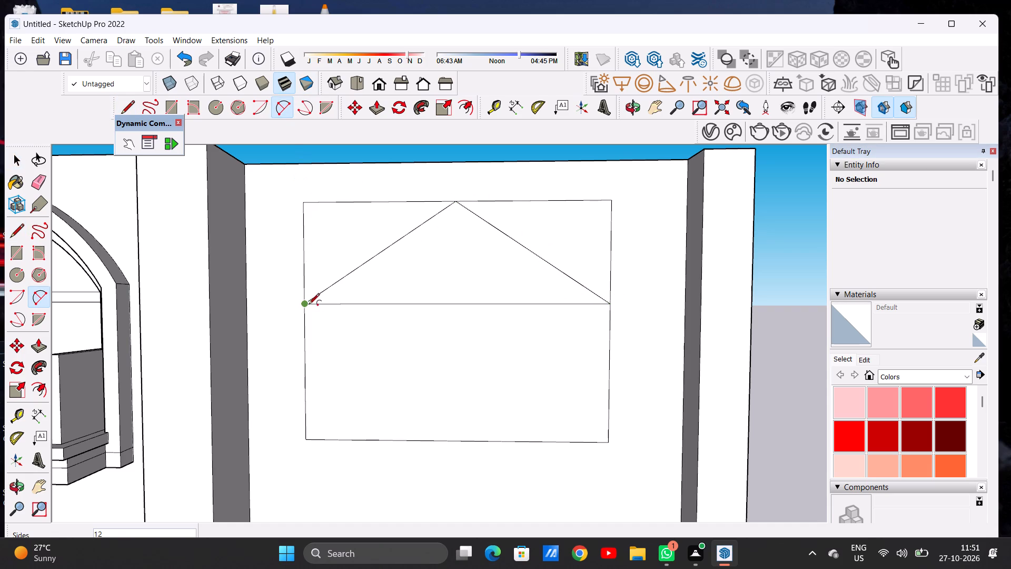
pyautogui.click(309, 305)
pyautogui.click(456, 205)
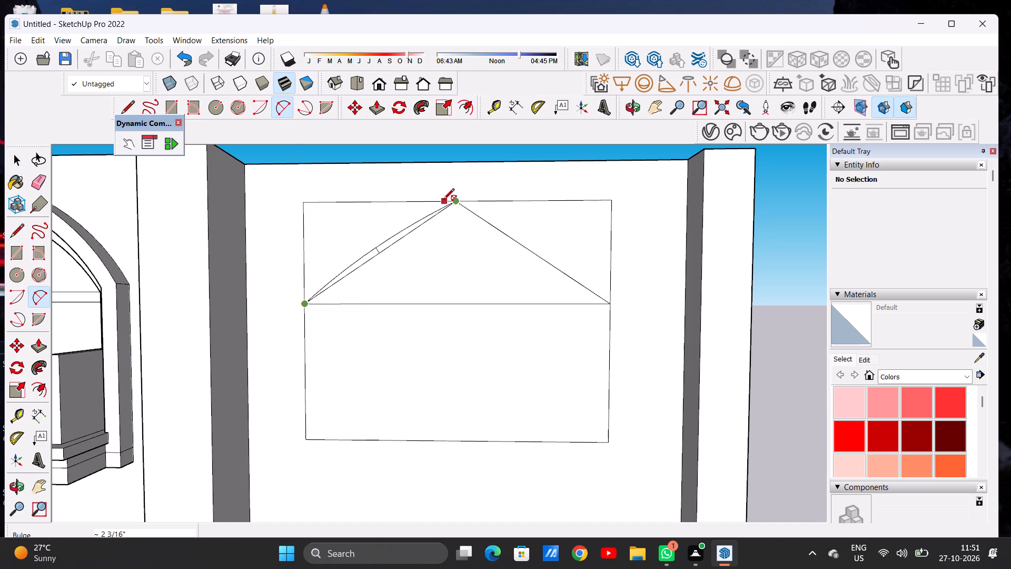
pyautogui.scroll(2, 436, 194)
pyautogui.scroll(-2, 436, 194)
pyautogui.scroll(2, 436, 194)
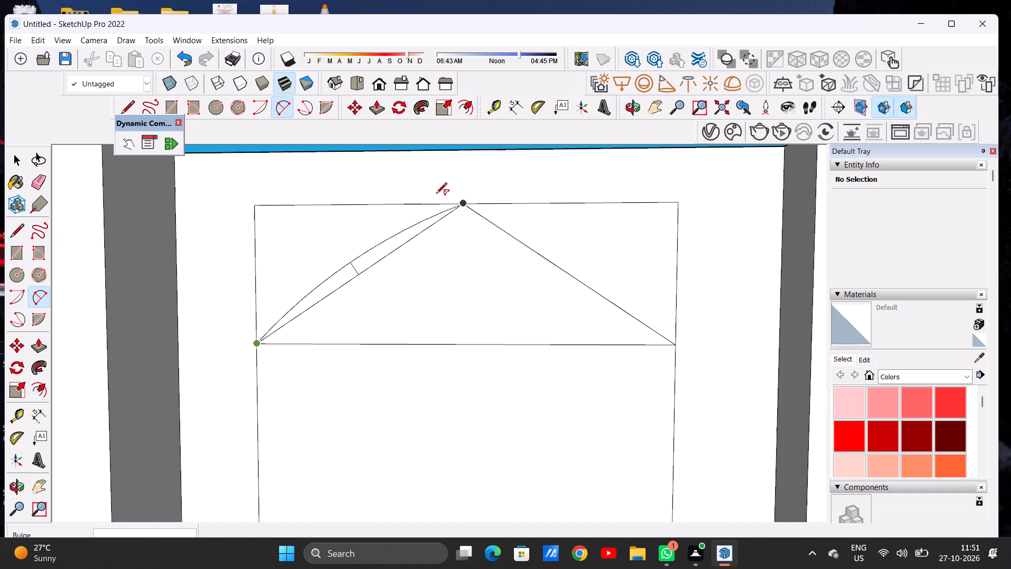
pyautogui.click(424, 189)
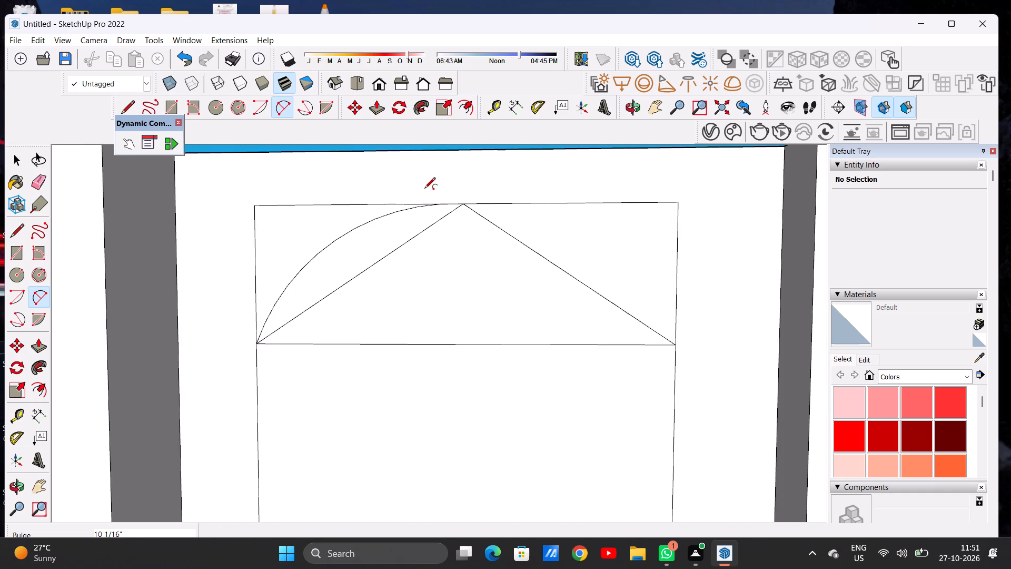
pyautogui.click(465, 205)
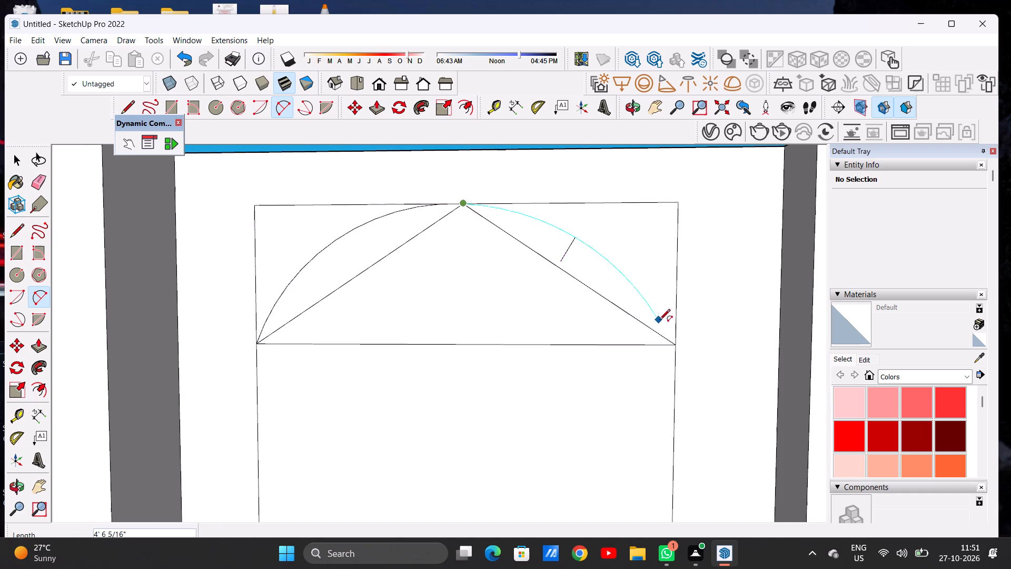
pyautogui.click(673, 342)
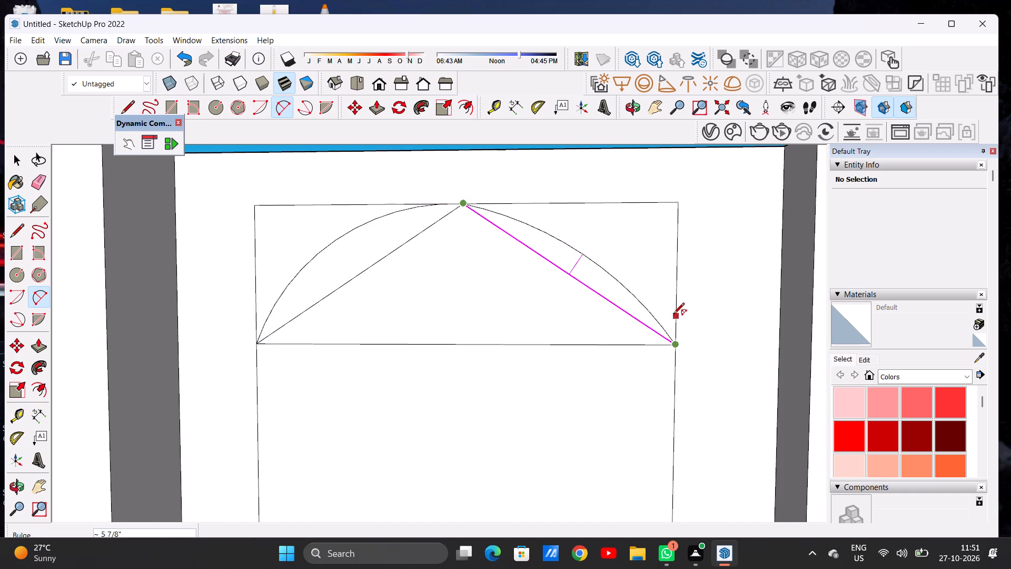
pyautogui.click(676, 299)
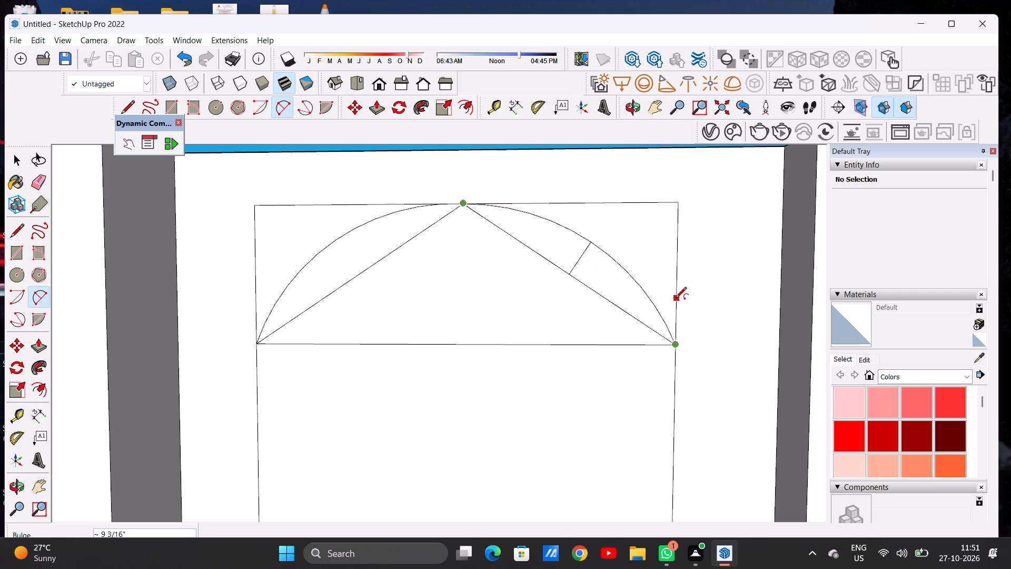
pyautogui.press('space')
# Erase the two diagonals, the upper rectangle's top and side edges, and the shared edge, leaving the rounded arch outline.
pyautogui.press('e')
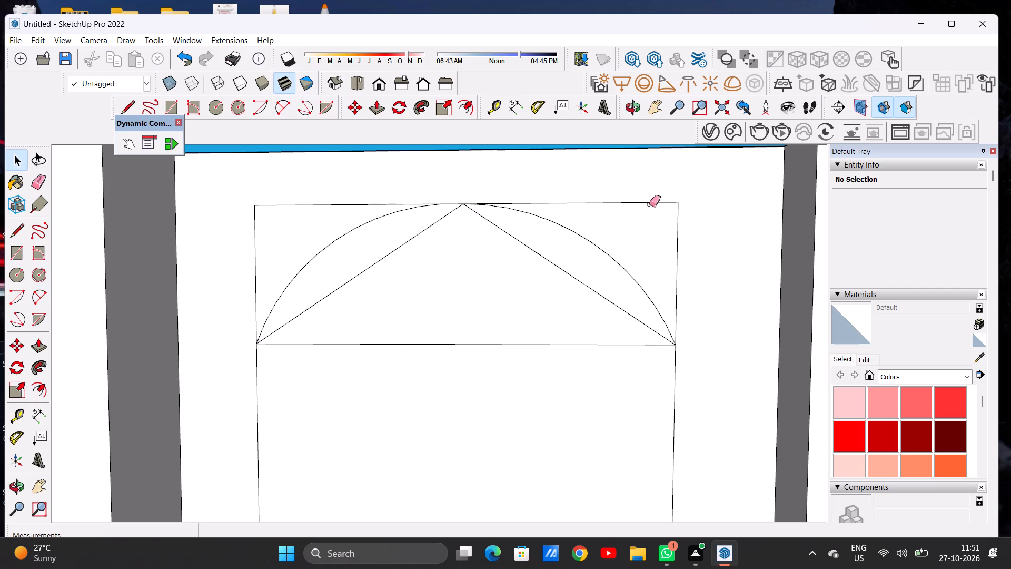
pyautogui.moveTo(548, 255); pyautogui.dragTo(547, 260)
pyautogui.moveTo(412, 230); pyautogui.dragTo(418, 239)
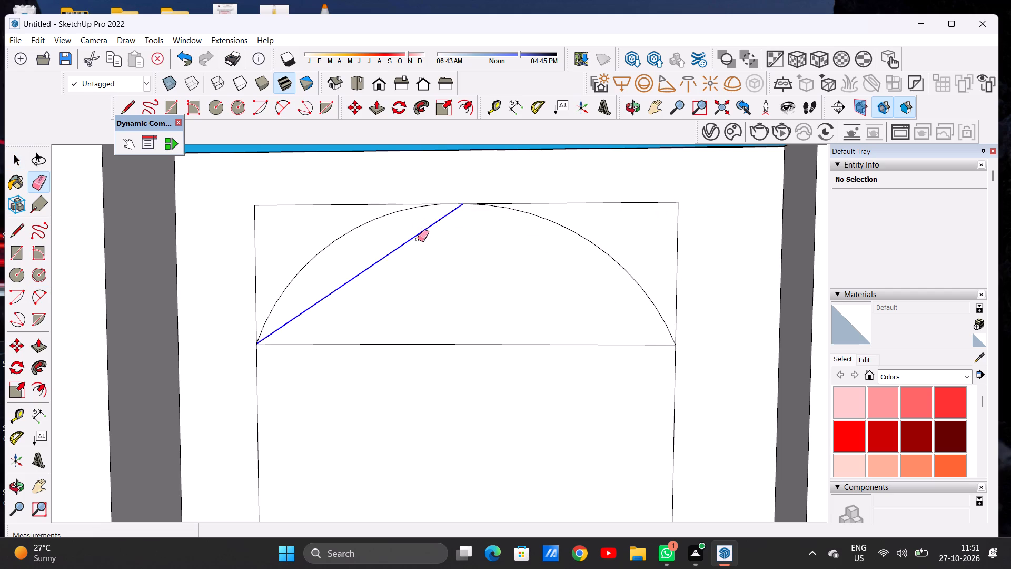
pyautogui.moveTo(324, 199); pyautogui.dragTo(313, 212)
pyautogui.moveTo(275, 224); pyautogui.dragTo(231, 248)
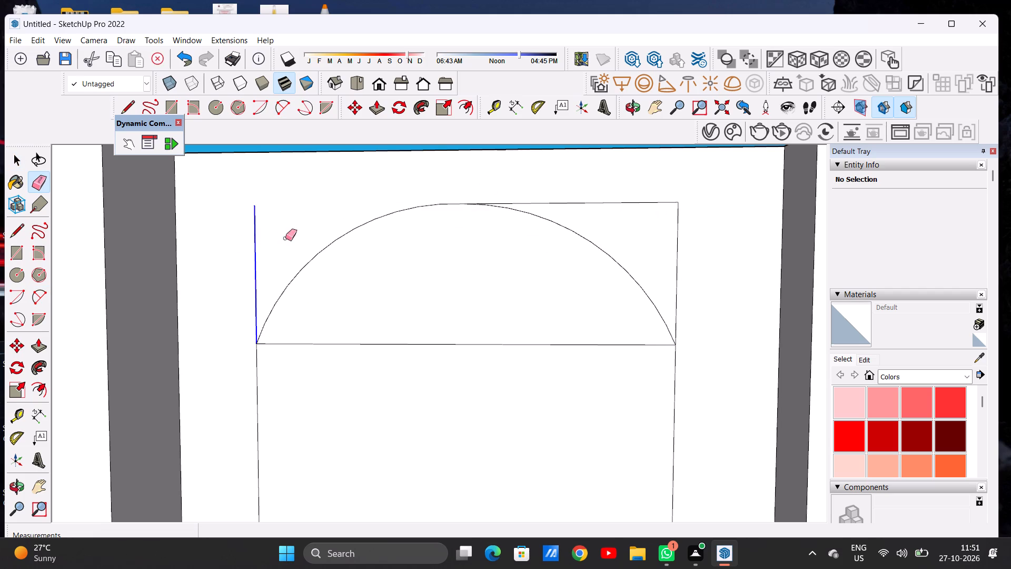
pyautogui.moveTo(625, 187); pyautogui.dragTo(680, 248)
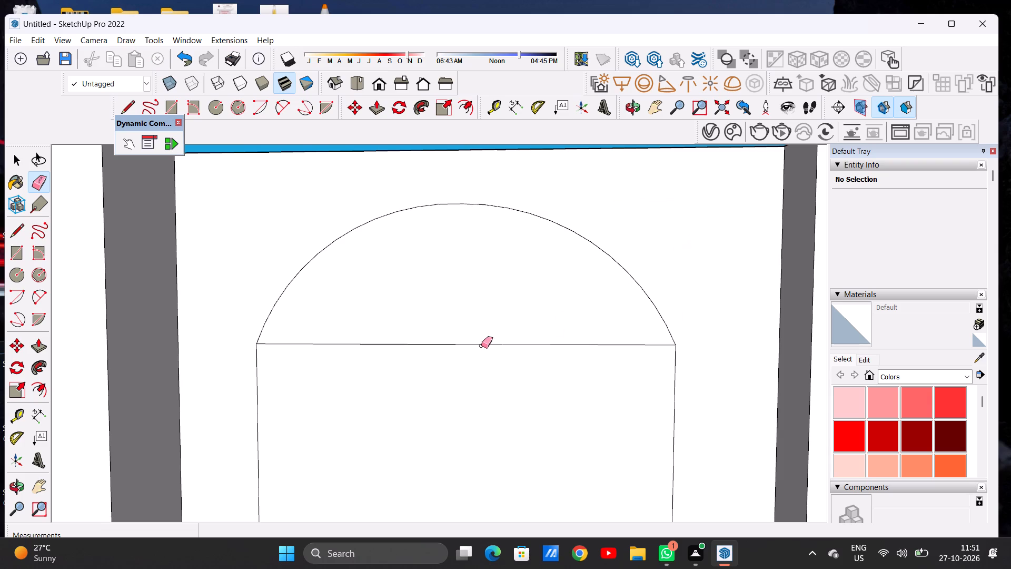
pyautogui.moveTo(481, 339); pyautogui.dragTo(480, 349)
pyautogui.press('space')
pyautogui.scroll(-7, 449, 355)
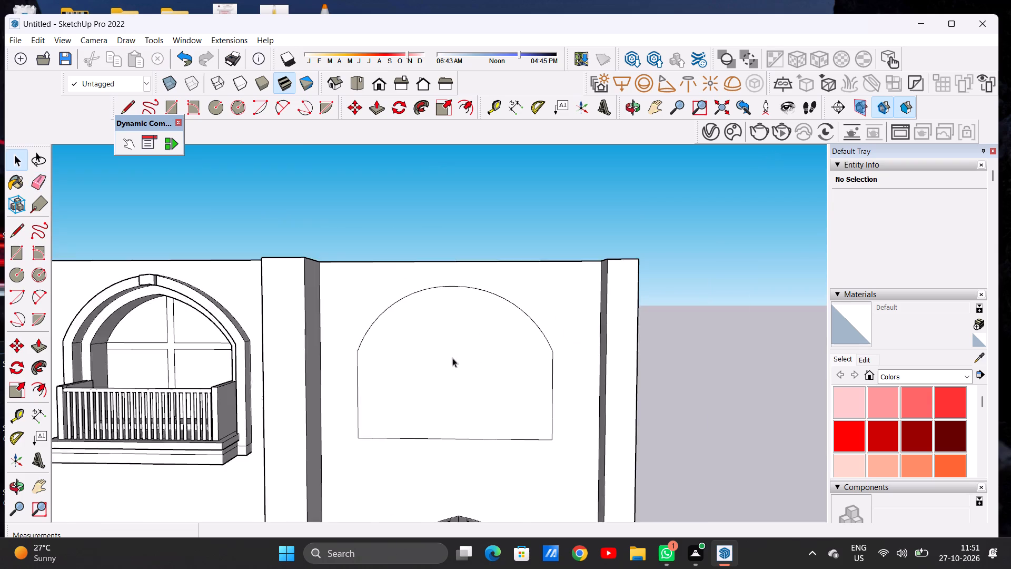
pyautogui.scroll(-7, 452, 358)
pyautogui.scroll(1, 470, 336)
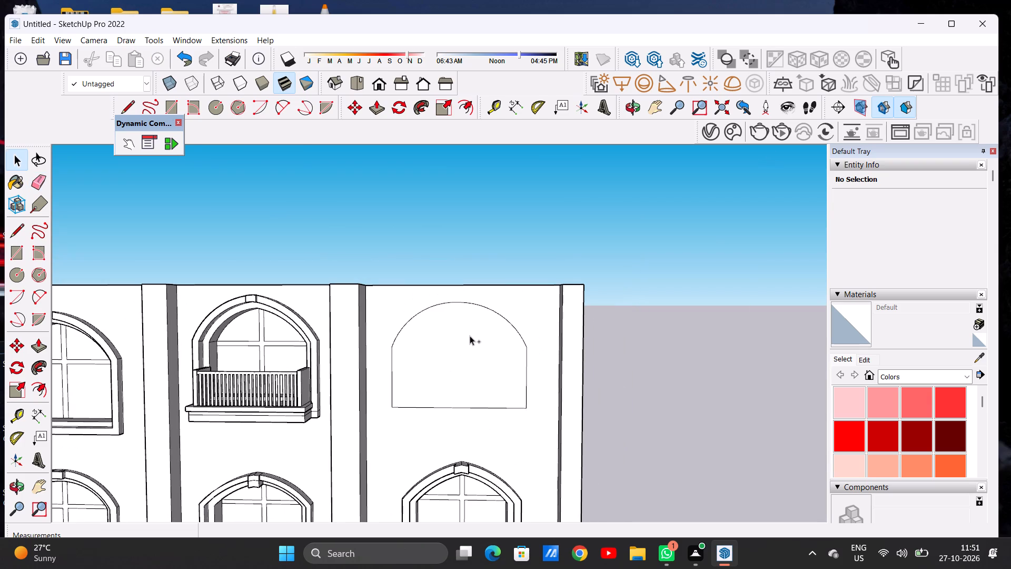
# Undo the edge erasures and both arcs, back to the two rectangles with their diagonals.
pyautogui.hotkey('ctrl', 'z')
pyautogui.hotkey('ctrl', 'z')
pyautogui.hotkey('ctrl', 'z')
pyautogui.hotkey('ctrl', 'z')
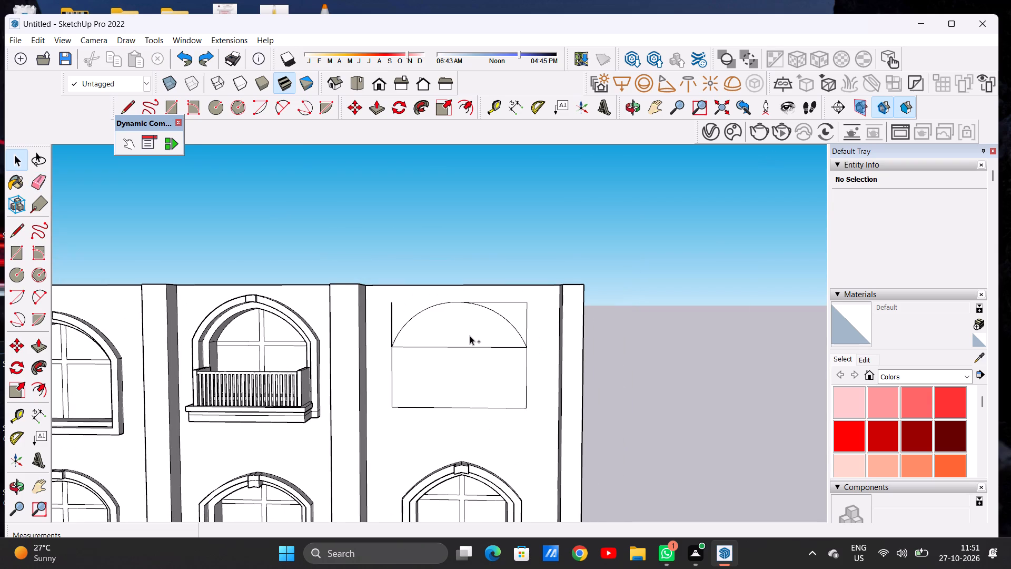
pyautogui.hotkey('ctrl', 'z')
pyautogui.hotkey('ctrl', 'z')
pyautogui.hotkey('ctrl', 'z')
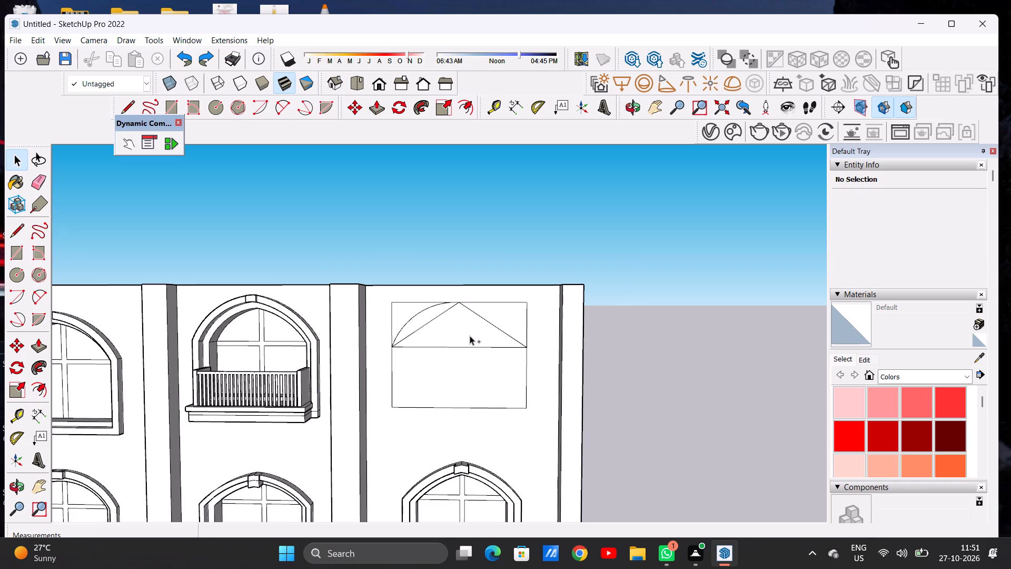
pyautogui.hotkey('ctrl', 'z')
# Draw shallower two-point arcs over both diagonals, the left bulging about 4" and the right about 5 1/8", to form a pointed arch.
pyautogui.scroll(6, 470, 336)
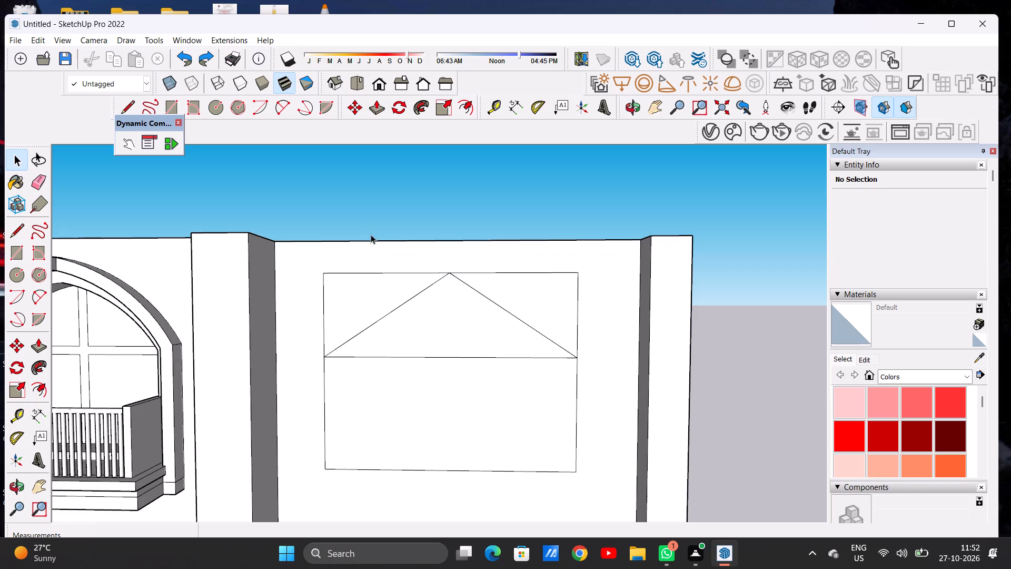
pyautogui.click(280, 109)
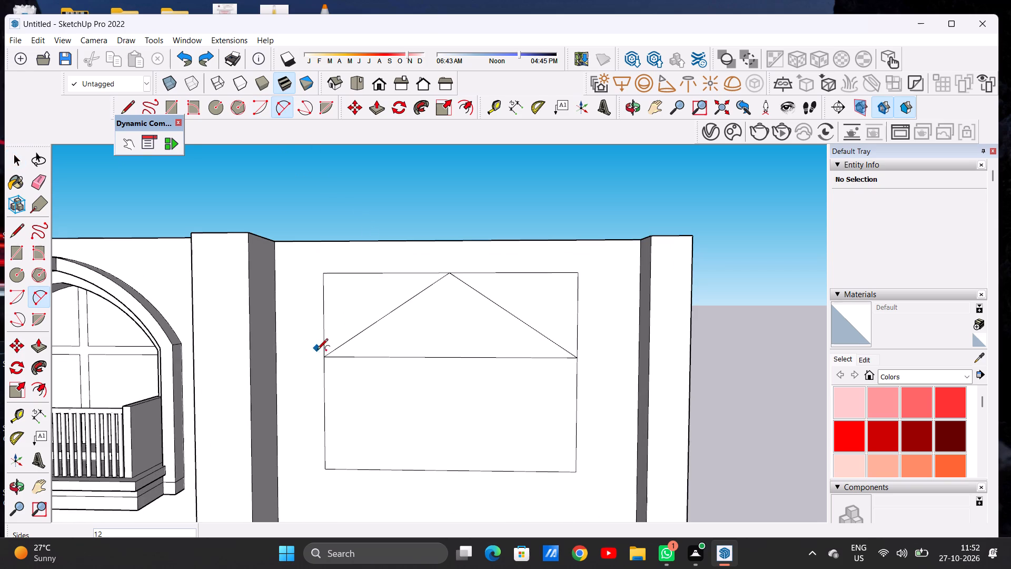
pyautogui.click(326, 358)
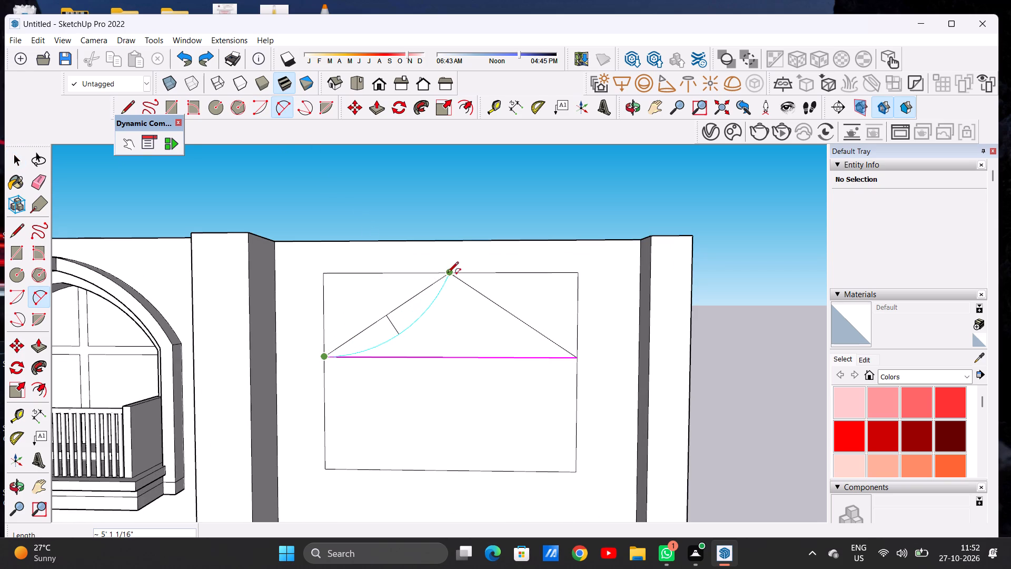
pyautogui.click(448, 273)
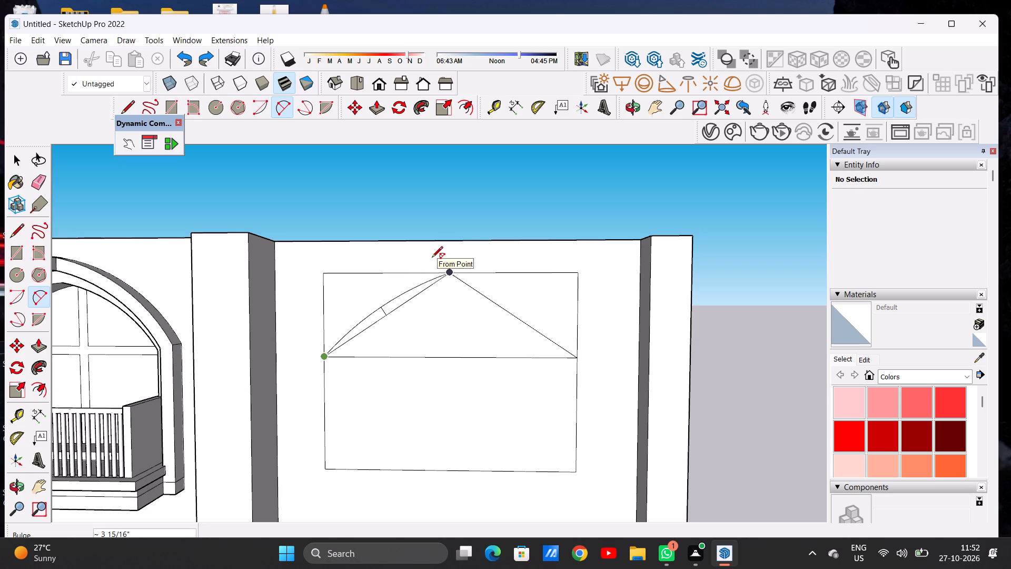
pyautogui.click(432, 258)
pyautogui.click(448, 272)
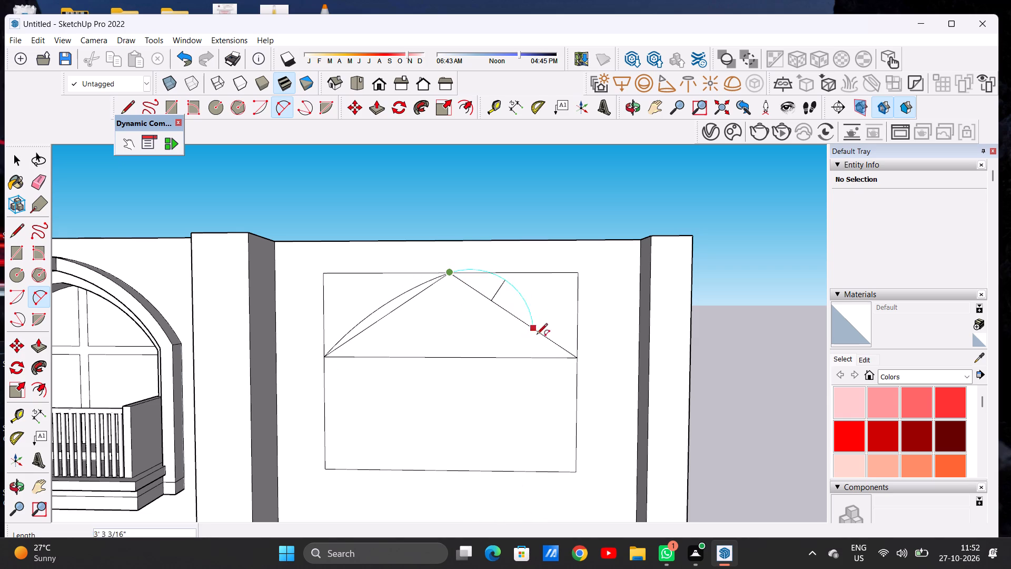
pyautogui.click(577, 351)
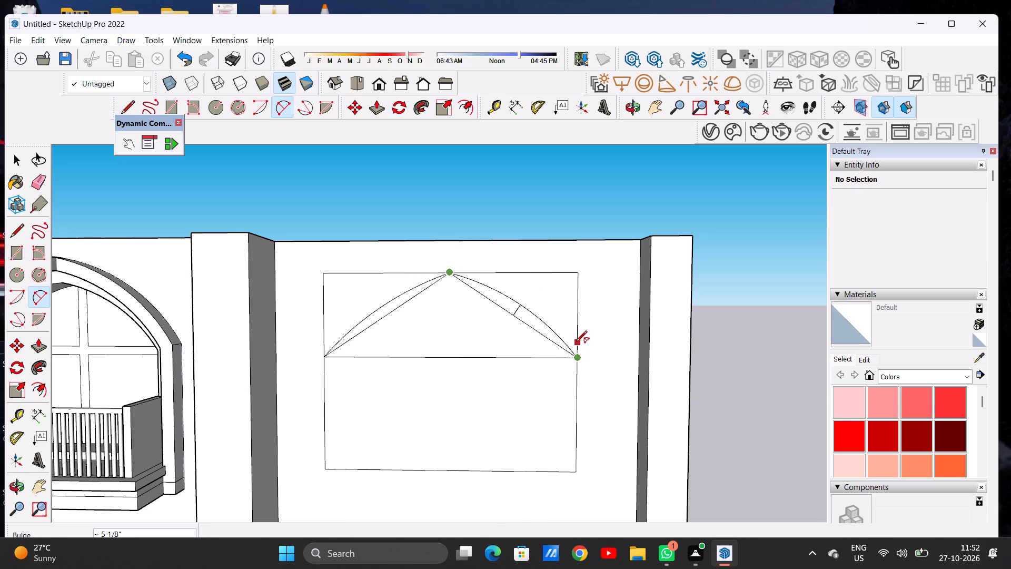
pyautogui.click(576, 342)
# Erase both diagonals, the shared edge, and the upper rectangle's top and side edges, leaving only the pointed arch window outline.
pyautogui.press('space')
pyautogui.write('E')
pyautogui.scroll(3, 556, 335)
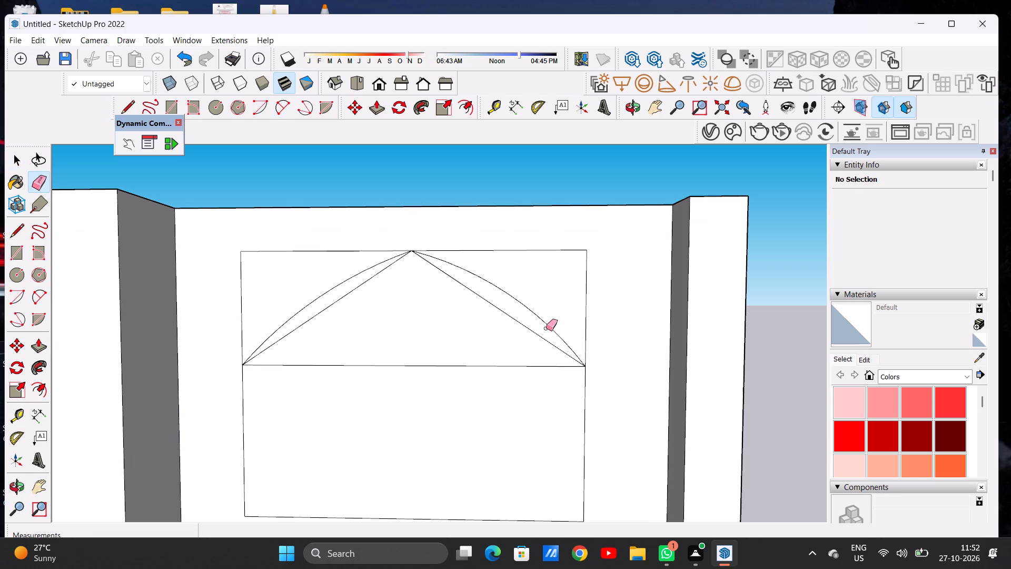
pyautogui.click(525, 325)
pyautogui.click(363, 281)
pyautogui.moveTo(397, 357); pyautogui.dragTo(404, 372)
pyautogui.moveTo(547, 248); pyautogui.dragTo(588, 303)
pyautogui.moveTo(336, 235); pyautogui.dragTo(237, 276)
pyautogui.press('space')
pyautogui.scroll(-12, 378, 295)
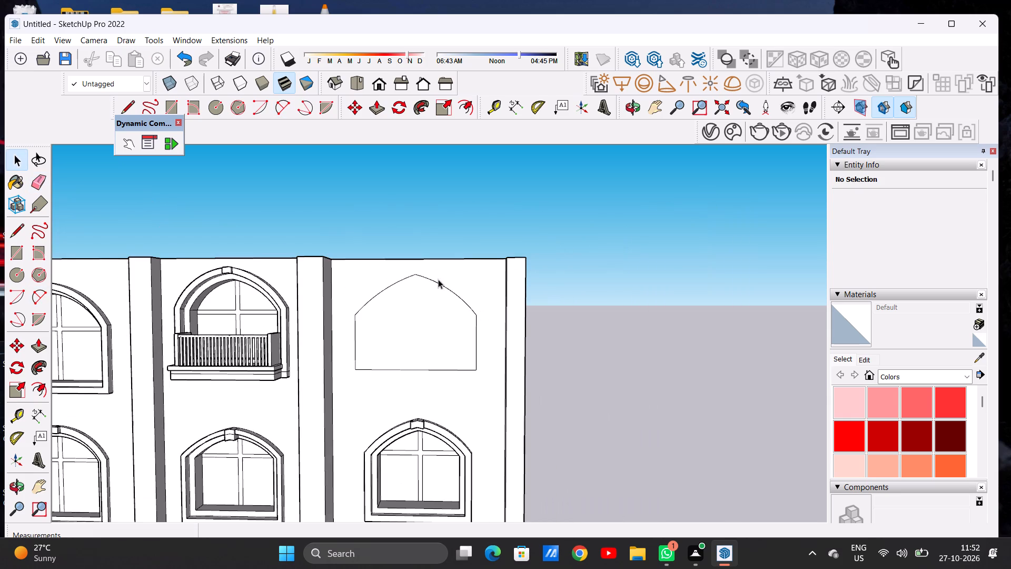
# Offset the outline of the pointed arch window face on the right bay's top storey.
pyautogui.scroll(6, 438, 325)
pyautogui.press('space')
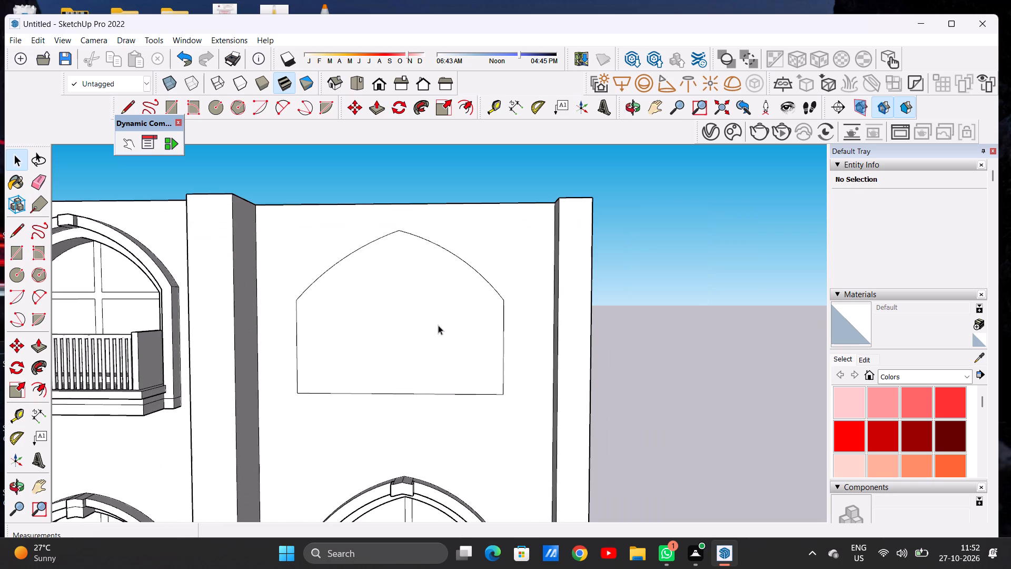
pyautogui.write('OF')
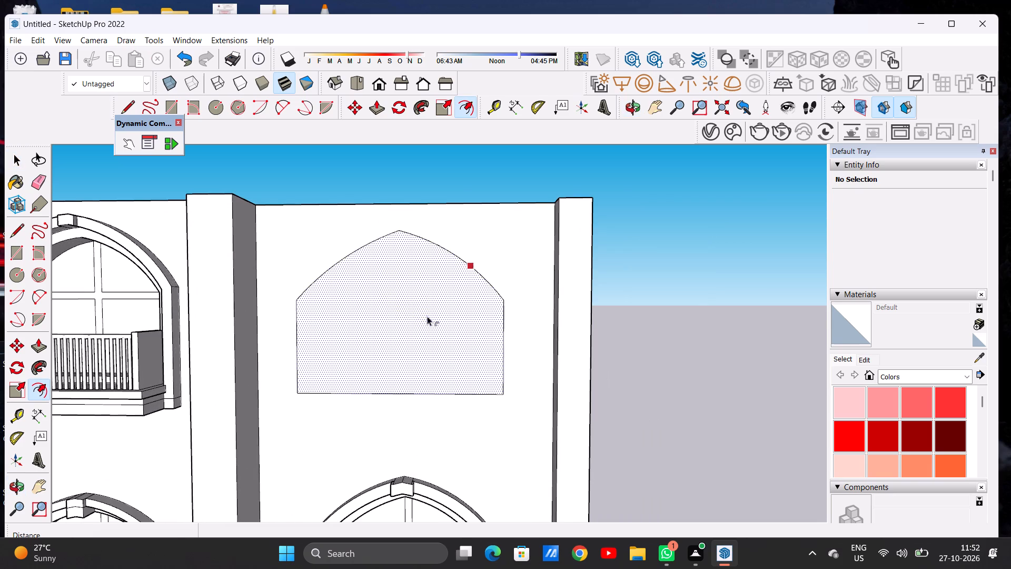
# Offset the blank pointed-arch window outline on the upper floor inward twice, making two nested frame bands.
pyautogui.click(399, 241)
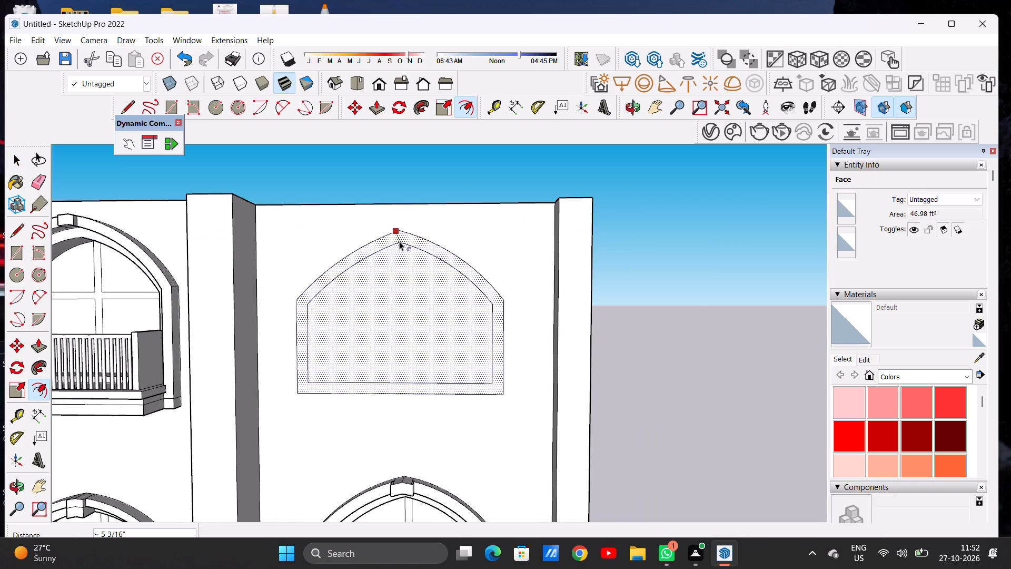
pyautogui.click(399, 240)
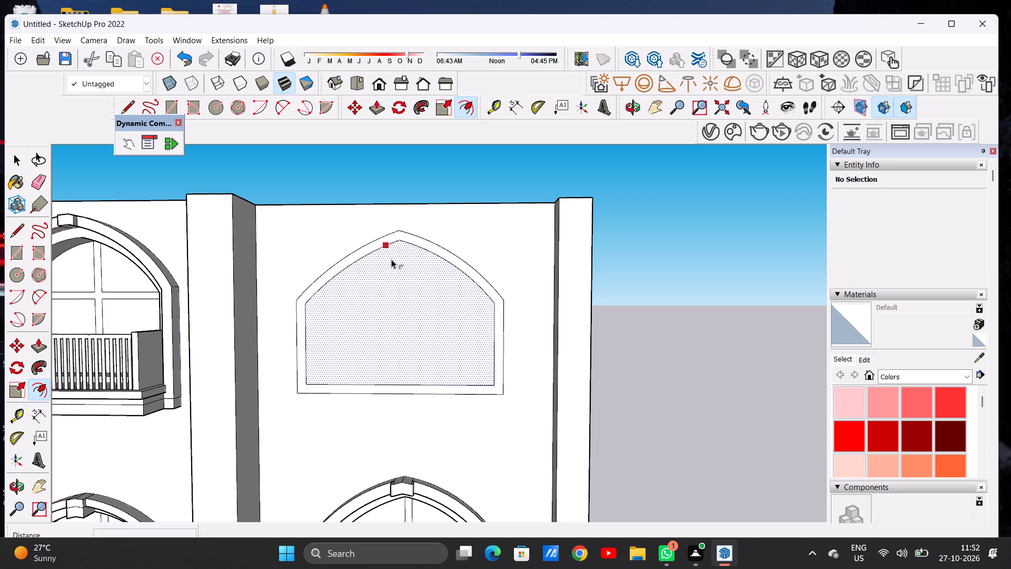
pyautogui.click(391, 259)
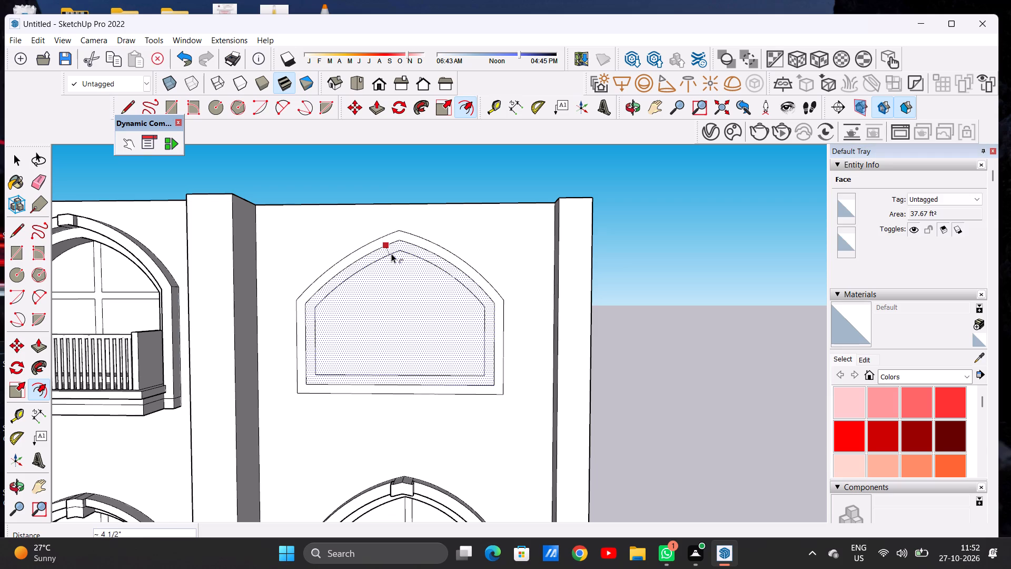
pyautogui.click(391, 252)
pyautogui.press('space')
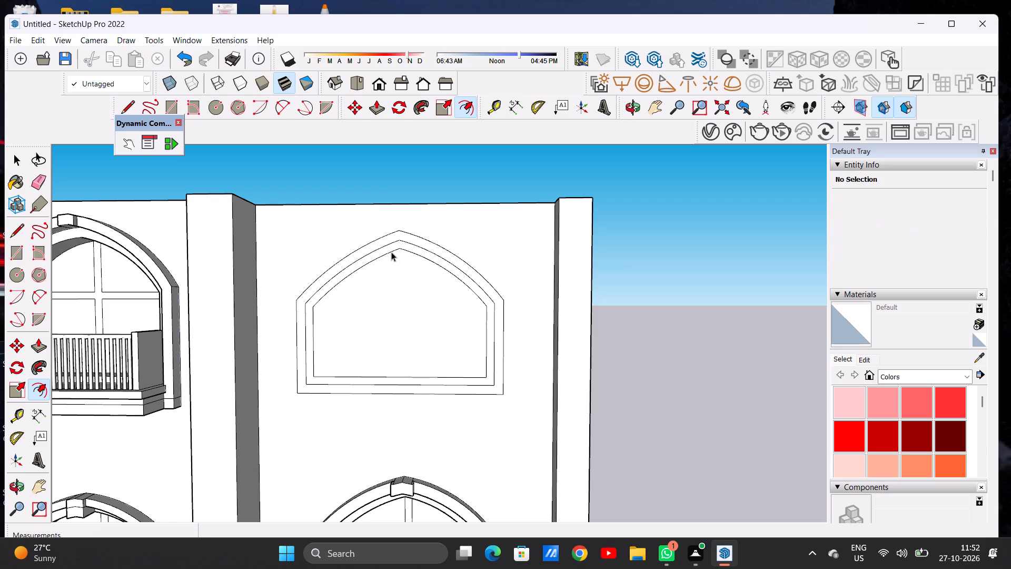
# Draw two short vertical lines across the outer band, one on each side of the arch apex, outlining a keystone.
pyautogui.write('L')
pyautogui.scroll(5, 391, 252)
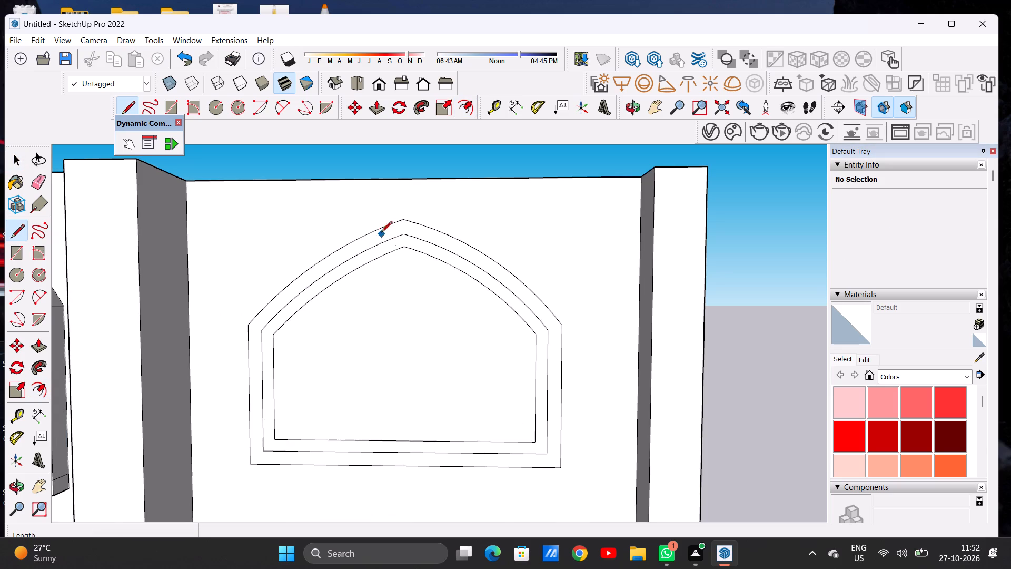
pyautogui.click(385, 227)
pyautogui.scroll(2, 394, 239)
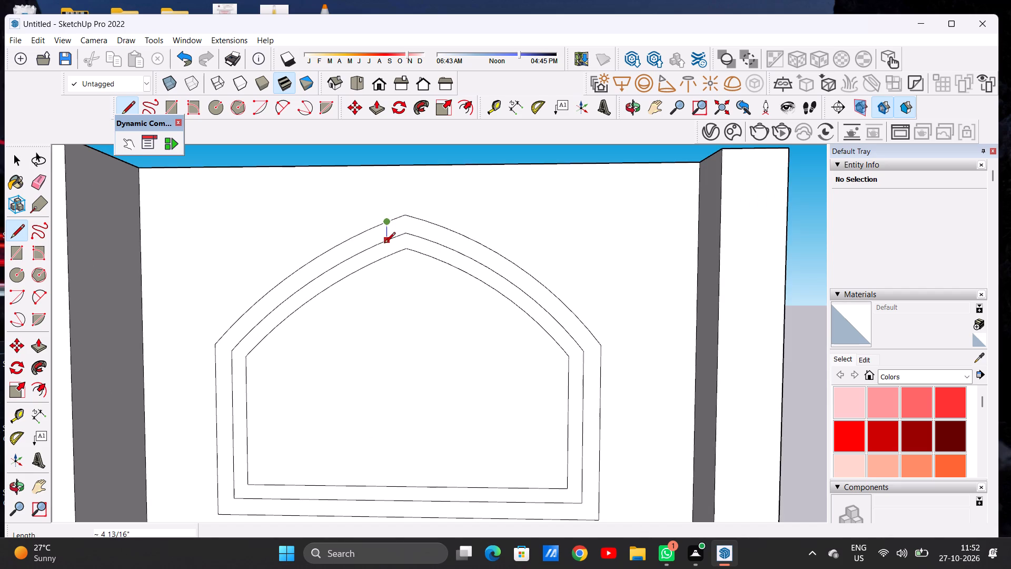
pyautogui.click(384, 244)
pyautogui.click(423, 222)
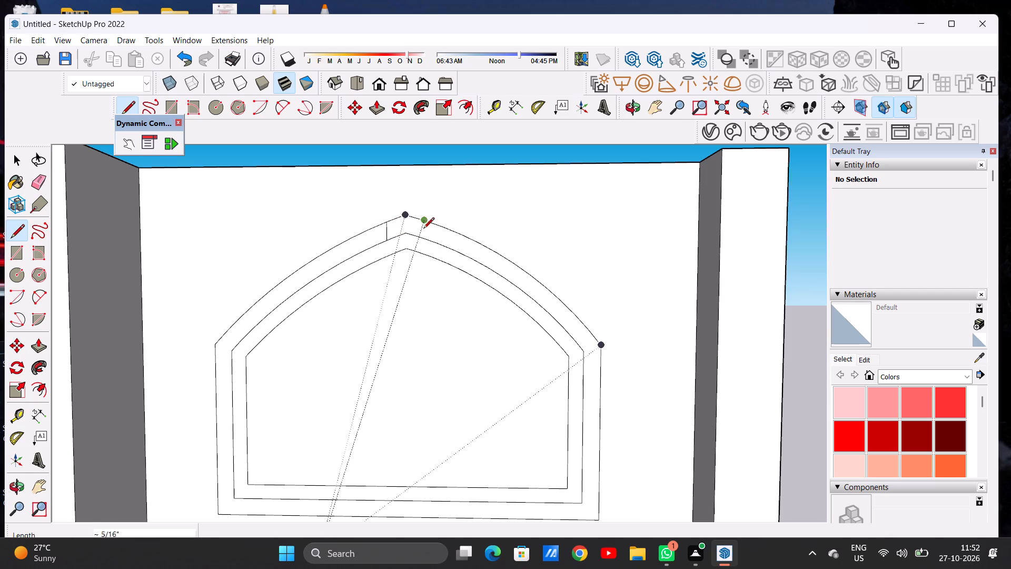
pyautogui.click(427, 238)
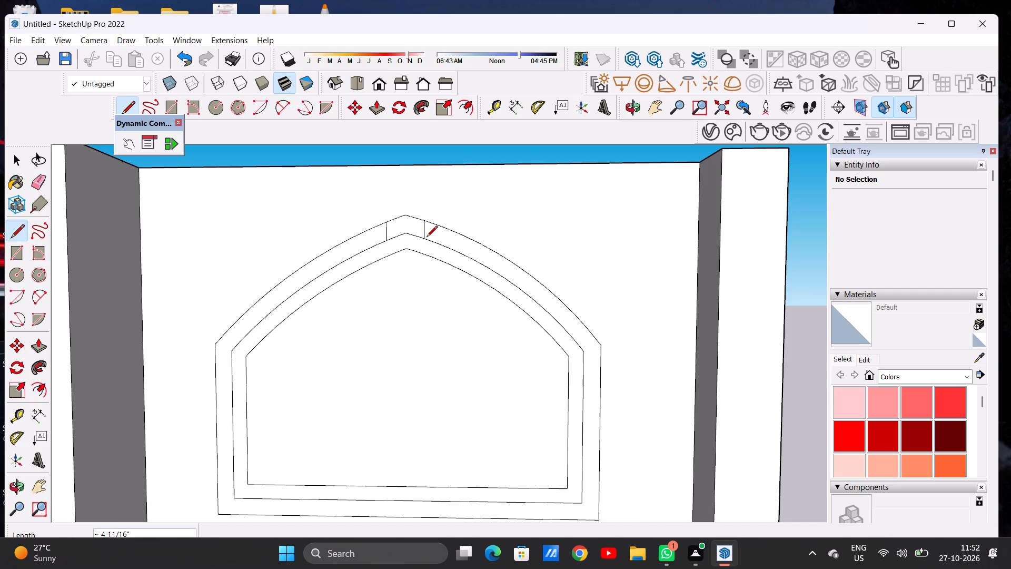
pyautogui.press('space')
# Push the innermost arched face back into the wall to form the window recess.
pyautogui.press('p')
pyautogui.click(382, 396)
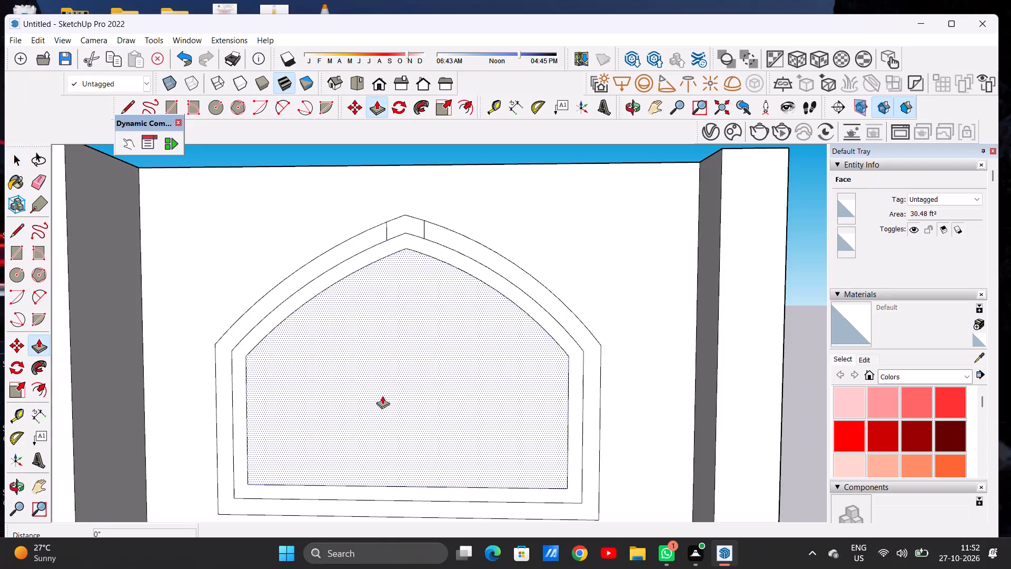
pyautogui.click(384, 389)
pyautogui.press('space')
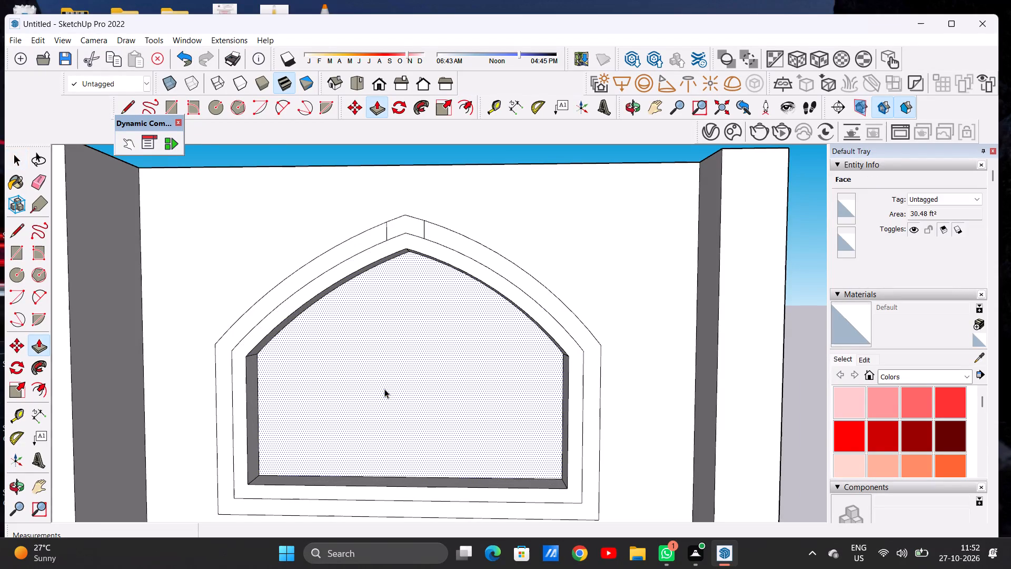
# Pull the outer frame band out from the wall by about 6 1/2", leaving out the keystone piece.
pyautogui.scroll(-4, 384, 389)
pyautogui.moveTo(363, 394); pyautogui.dragTo(293, 447, button='middle')
pyautogui.scroll(2, 298, 438)
pyautogui.scroll(-5, 325, 333)
pyautogui.scroll(5, 460, 335)
pyautogui.press('p')
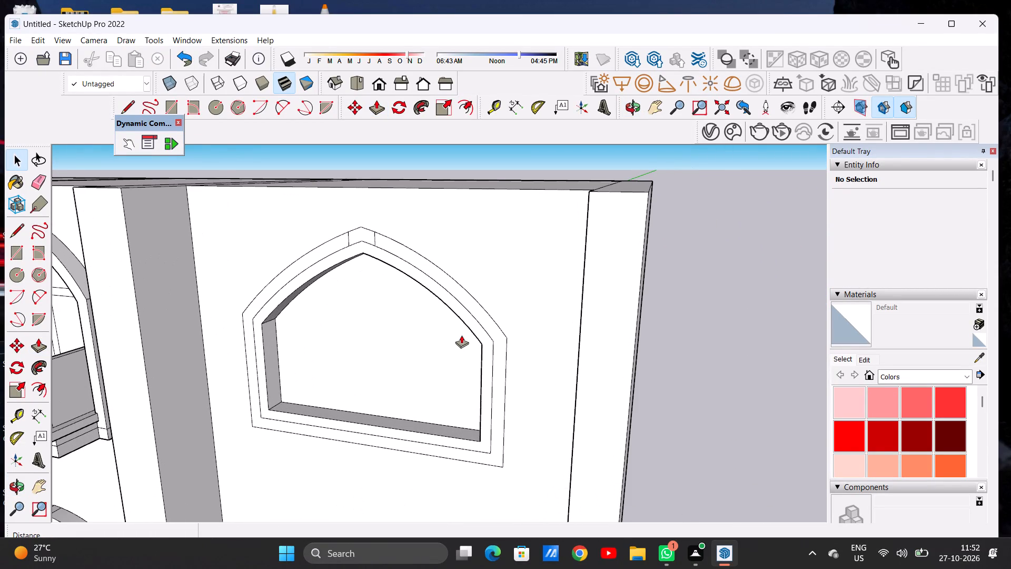
pyautogui.scroll(4, 550, 358)
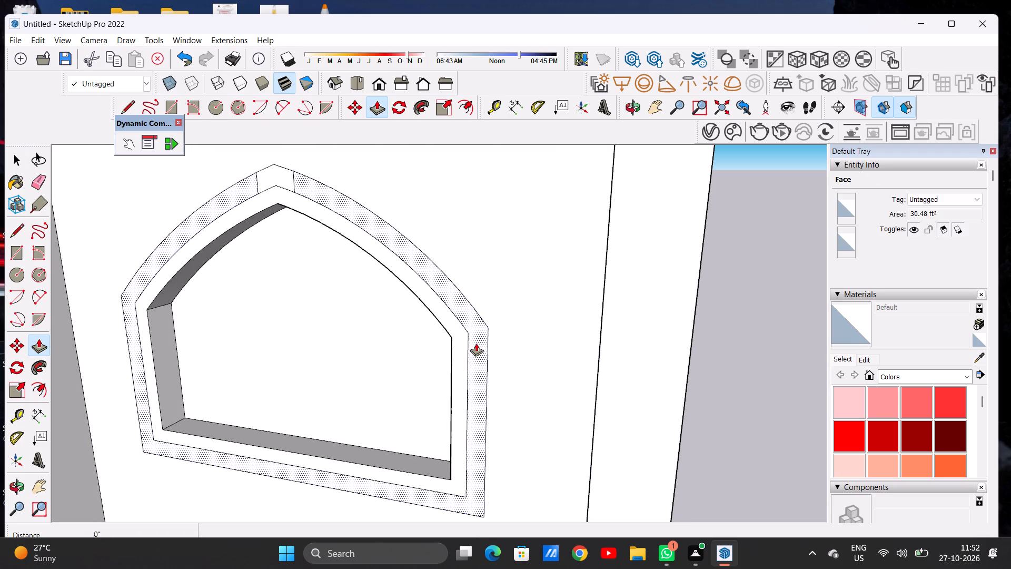
pyautogui.click(476, 343)
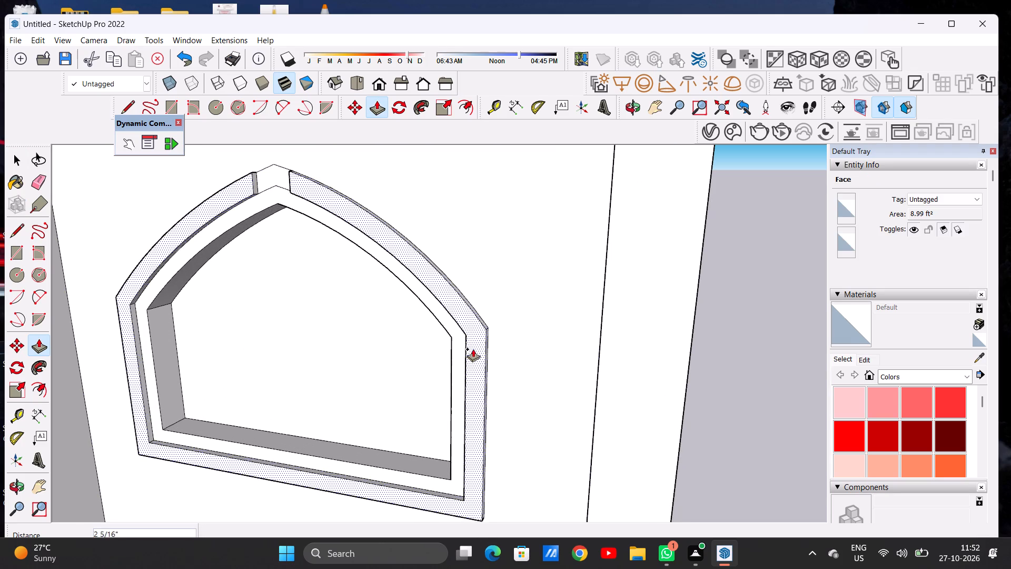
pyautogui.click(470, 354)
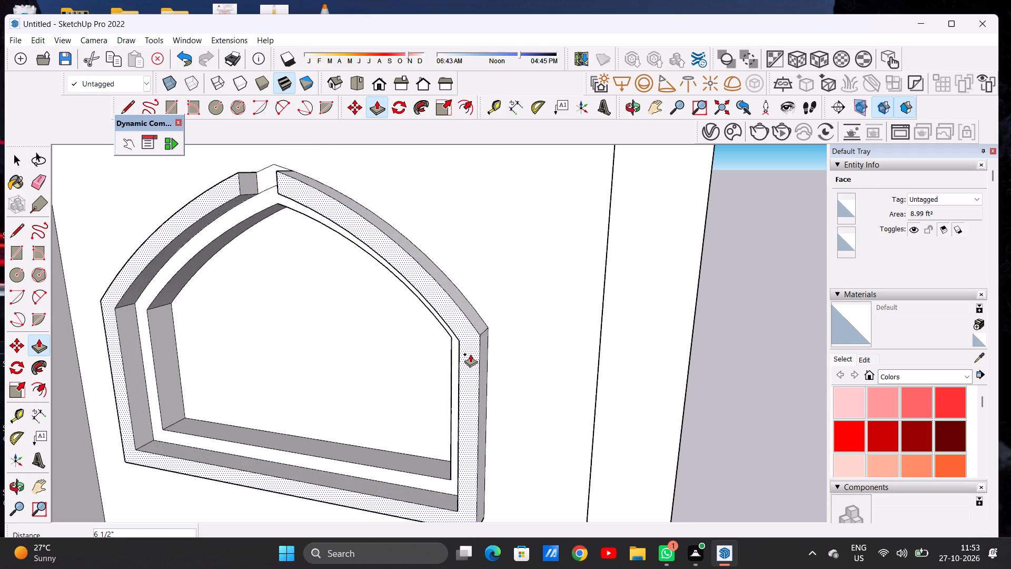
# Pull the keystone face at the arch apex out by about 9 3/4", so it projects beyond the frame.
pyautogui.scroll(6, 264, 170)
pyautogui.click(267, 171)
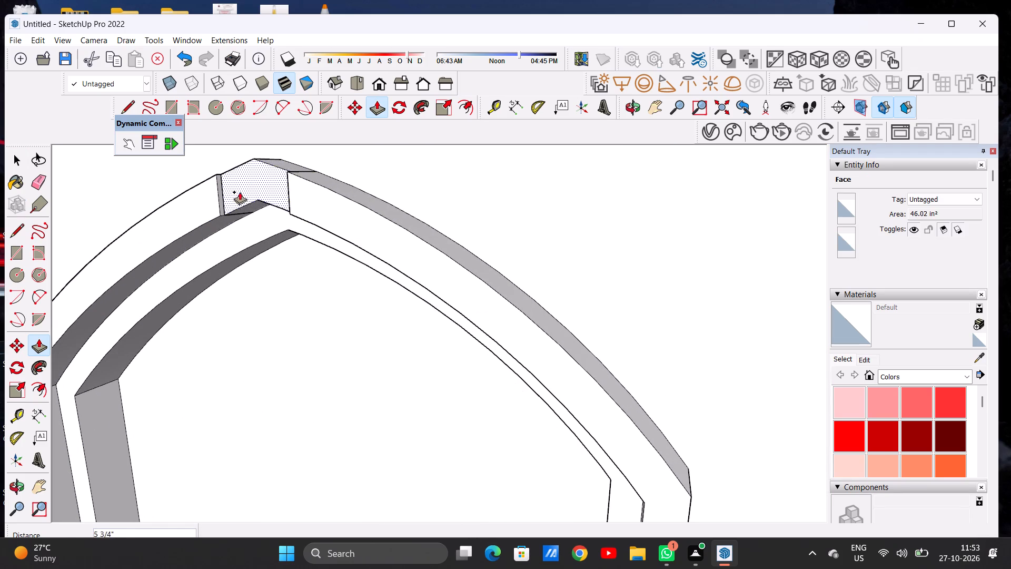
pyautogui.click(219, 197)
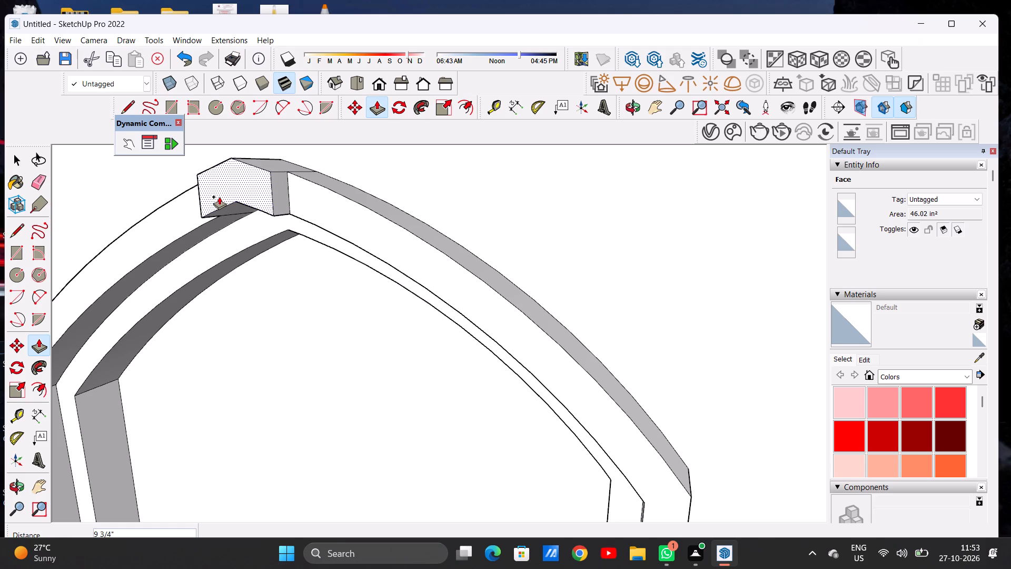
pyautogui.press('space')
# Examine the new arched window frame from several angles alongside the facade's other windows.
pyautogui.scroll(-15, 232, 197)
pyautogui.scroll(1, 375, 224)
pyautogui.scroll(-4, 368, 231)
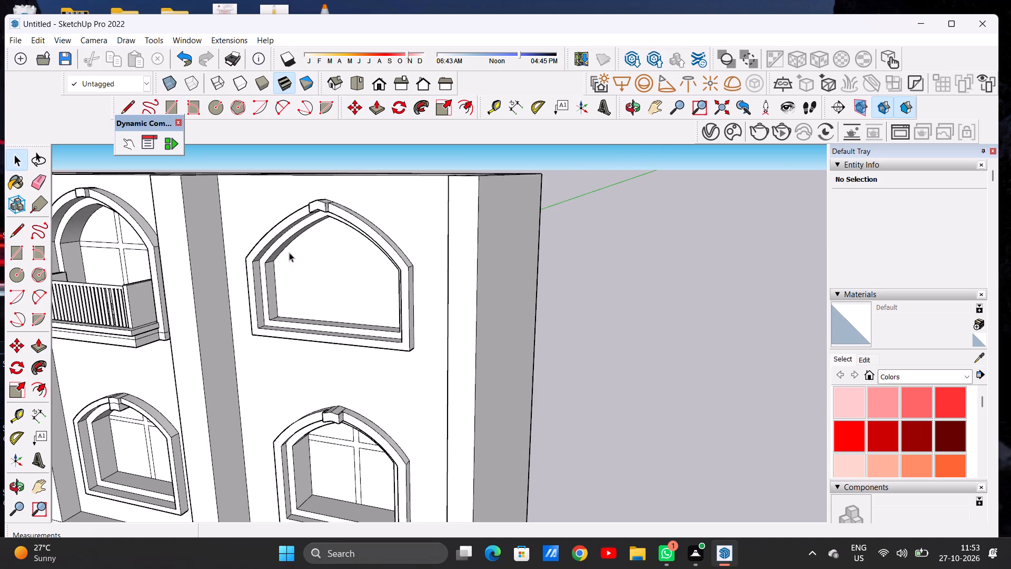
pyautogui.moveTo(351, 245); pyautogui.dragTo(431, 230, button='middle')
pyautogui.scroll(-5, 376, 240)
pyautogui.scroll(1, 376, 235)
pyautogui.scroll(-10, 376, 235)
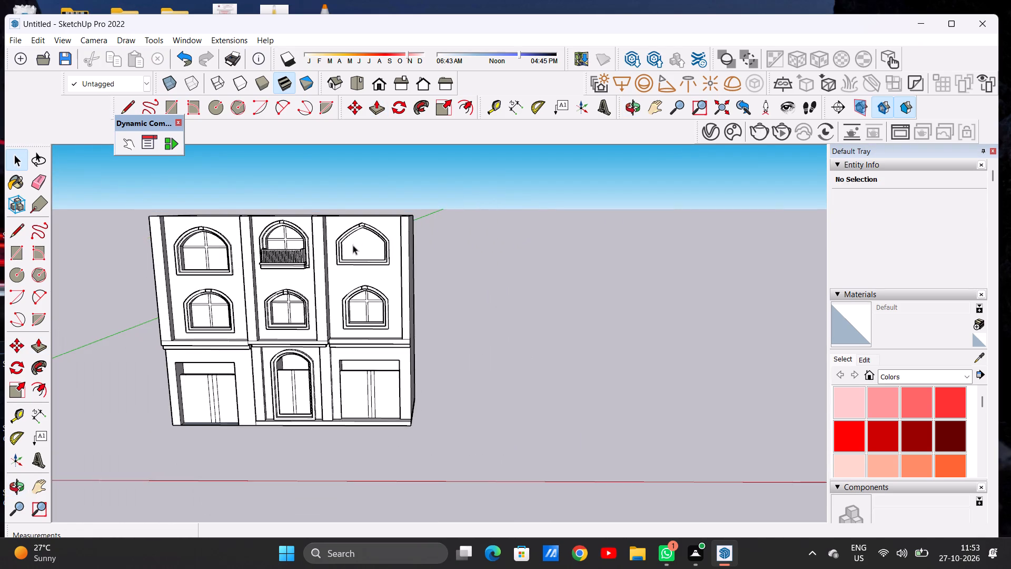
pyautogui.scroll(5, 353, 247)
pyautogui.scroll(-2, 353, 247)
pyautogui.scroll(14, 374, 241)
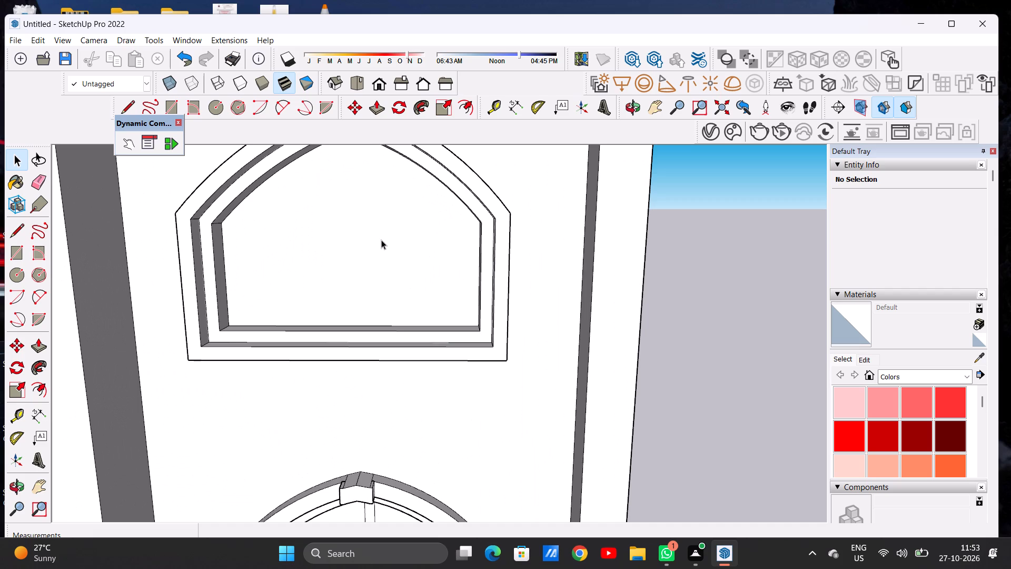
pyautogui.scroll(-7, 389, 241)
pyautogui.moveTo(399, 240); pyautogui.dragTo(200, 231, button='middle')
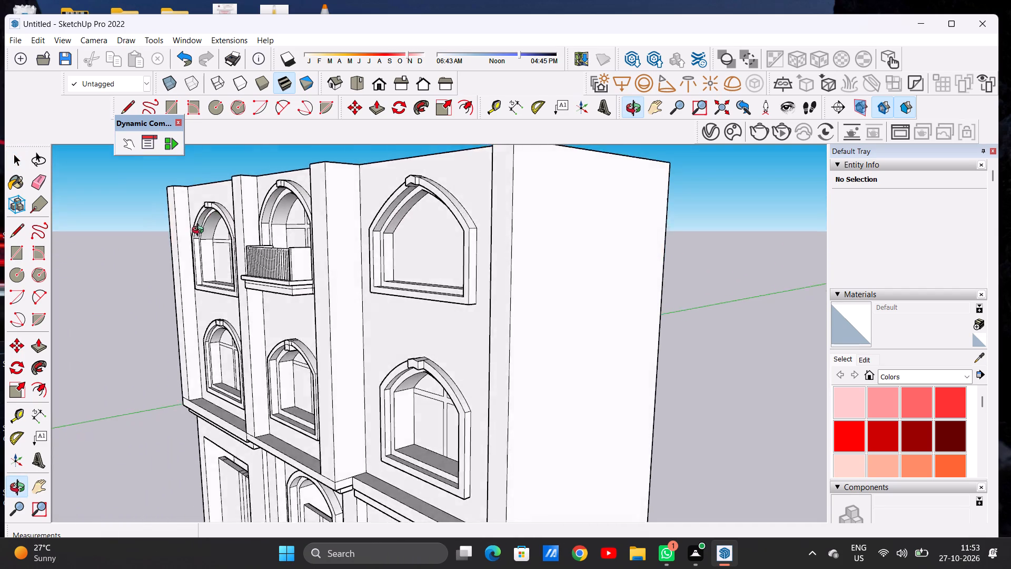
pyautogui.moveTo(200, 231); pyautogui.dragTo(372, 220, button='middle')
pyautogui.scroll(1, 377, 220)
pyautogui.scroll(-1, 380, 223)
pyautogui.scroll(5, 380, 223)
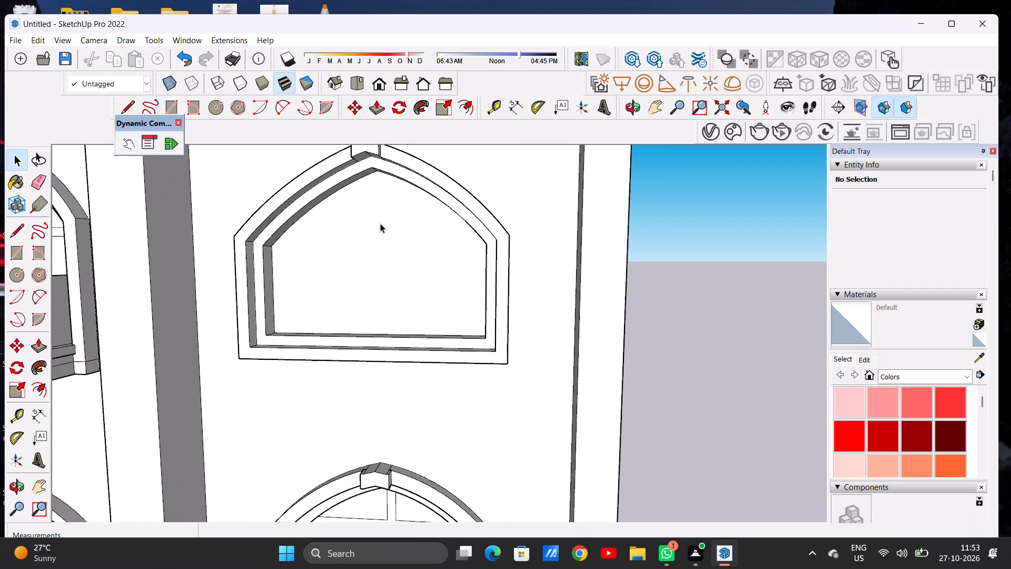
pyautogui.scroll(1, 381, 224)
pyautogui.moveTo(402, 221); pyautogui.dragTo(411, 220, button='middle')
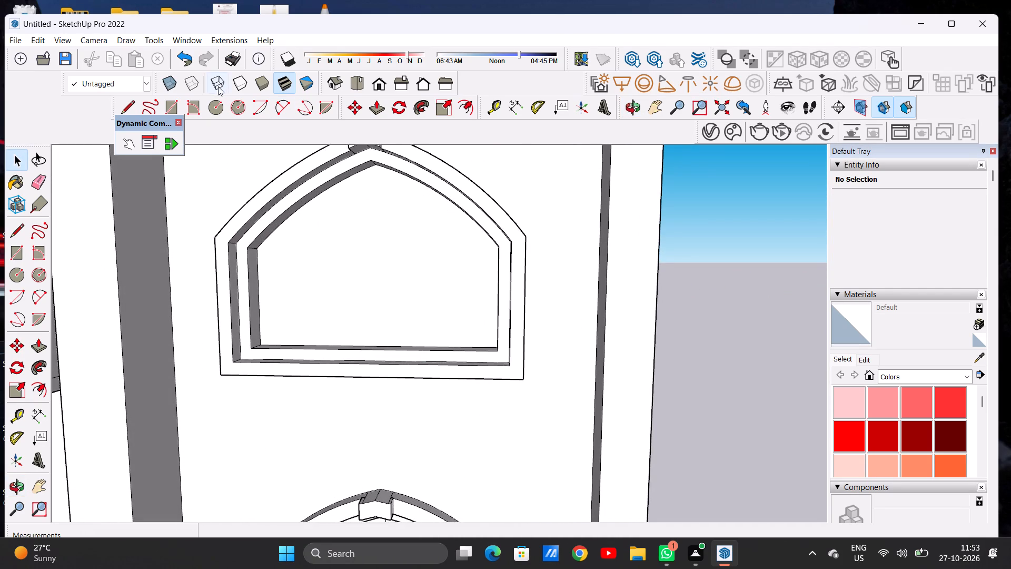
# In front view, draw two parallel vertical lines about 5' 2" long from the arch apex to the sill as a central mullion.
pyautogui.click(374, 87)
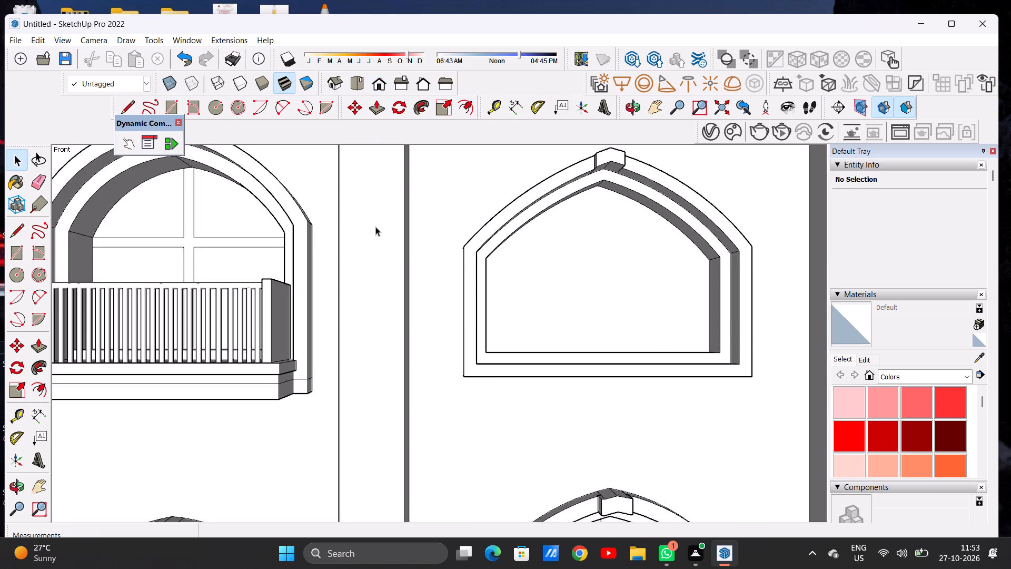
pyautogui.scroll(-9, 376, 241)
pyautogui.scroll(13, 526, 246)
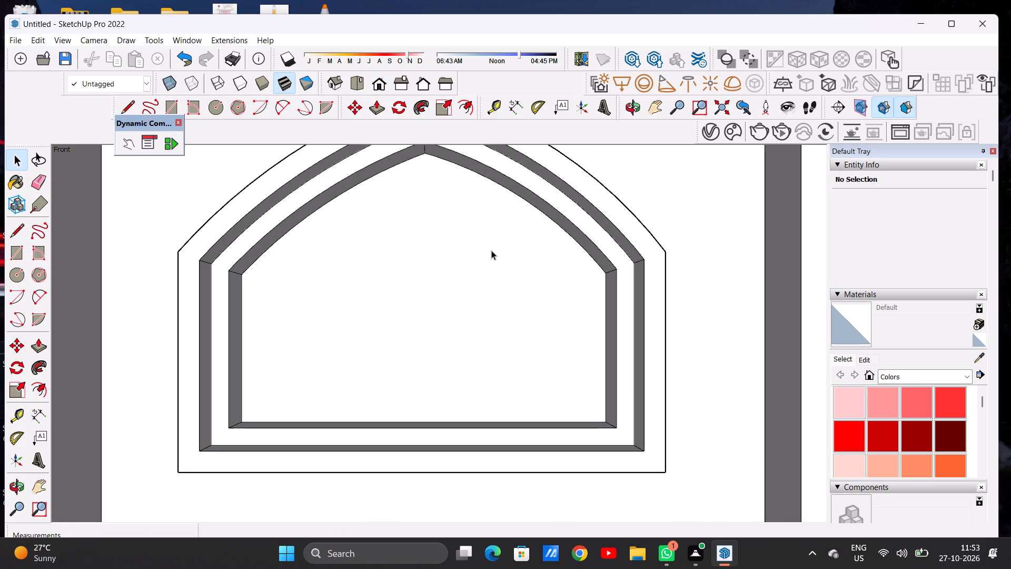
pyautogui.press('l')
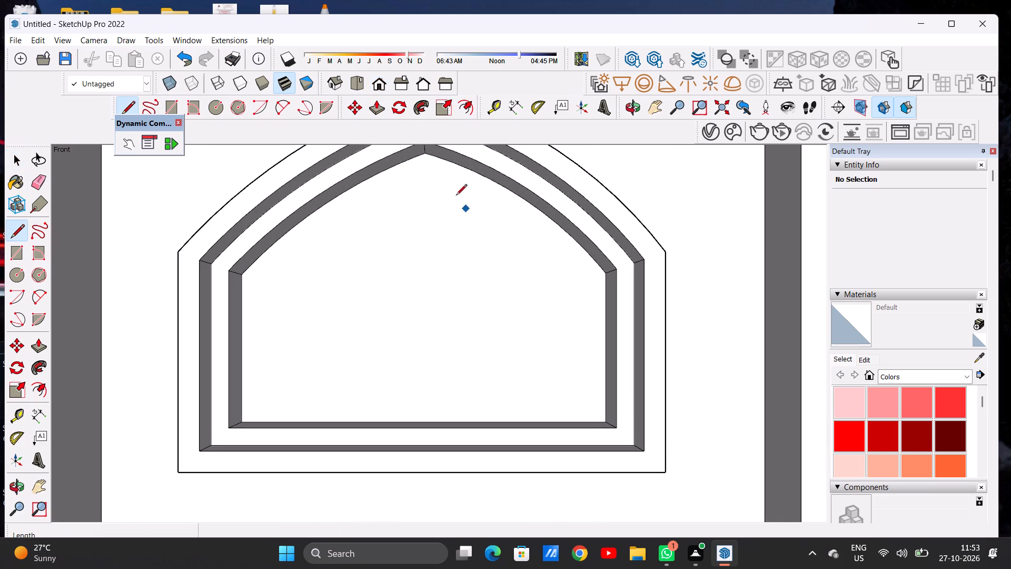
pyautogui.click(409, 161)
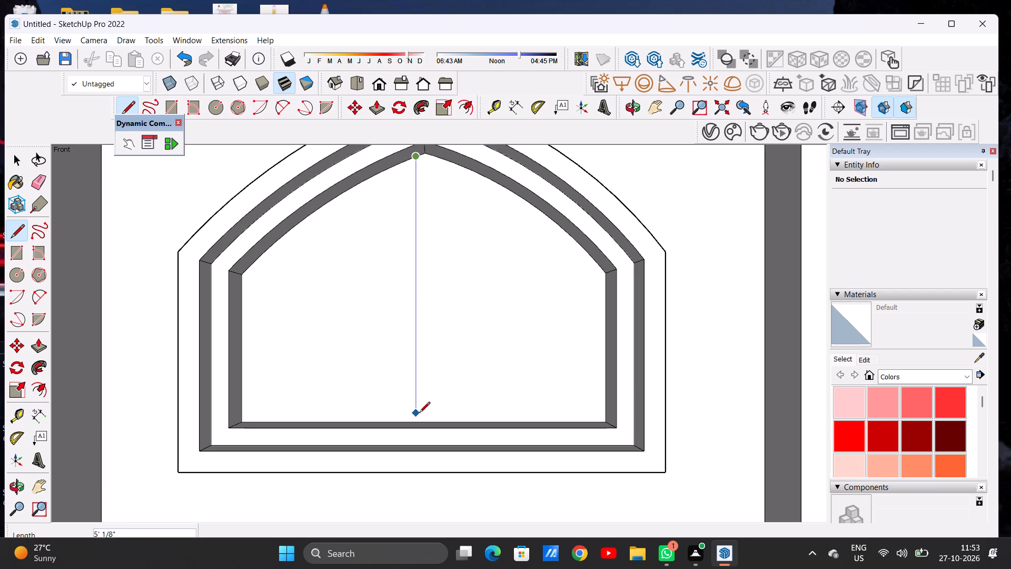
pyautogui.click(418, 419)
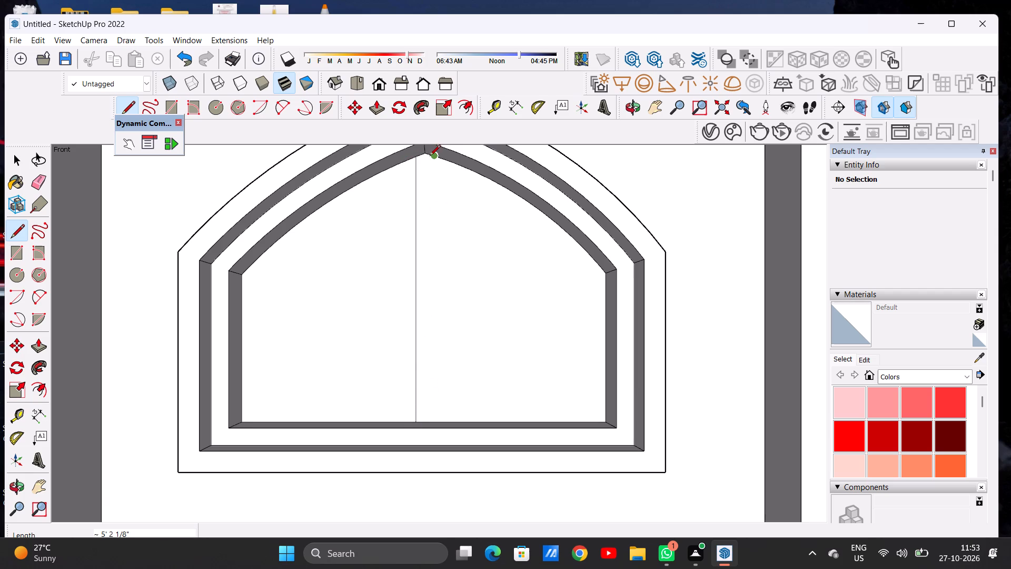
pyautogui.click(430, 156)
pyautogui.click(432, 417)
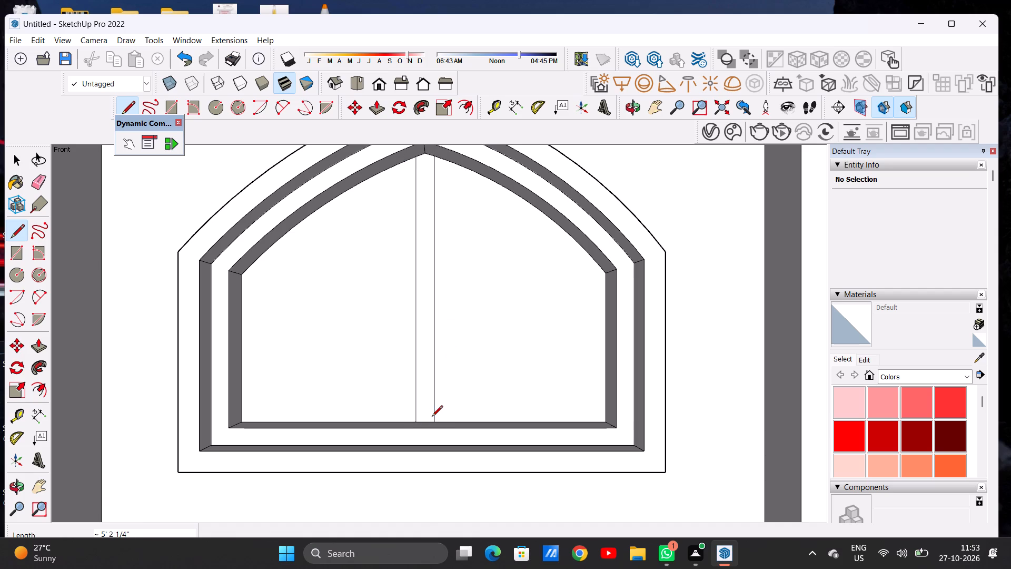
pyautogui.press('space')
# Draw a horizontal line across the glazing about 6' 10 3/4" long at the arch spring level, extending it to meet the frame's inner edge.
pyautogui.scroll(-10, 394, 306)
pyautogui.moveTo(403, 286); pyautogui.dragTo(401, 296, button='middle')
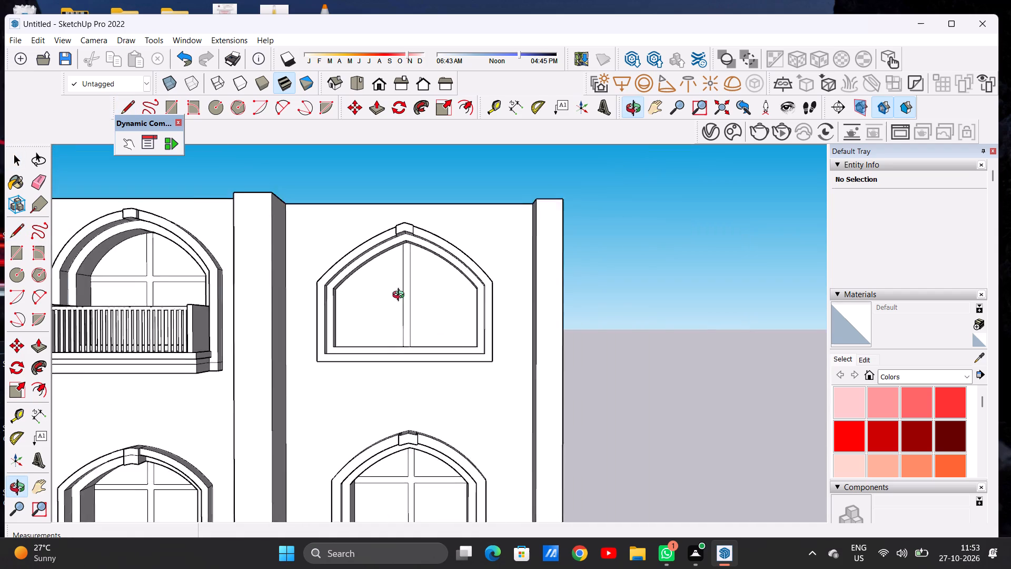
pyautogui.moveTo(401, 296); pyautogui.dragTo(395, 317, button='middle')
pyautogui.scroll(3, 405, 298)
pyautogui.press('l')
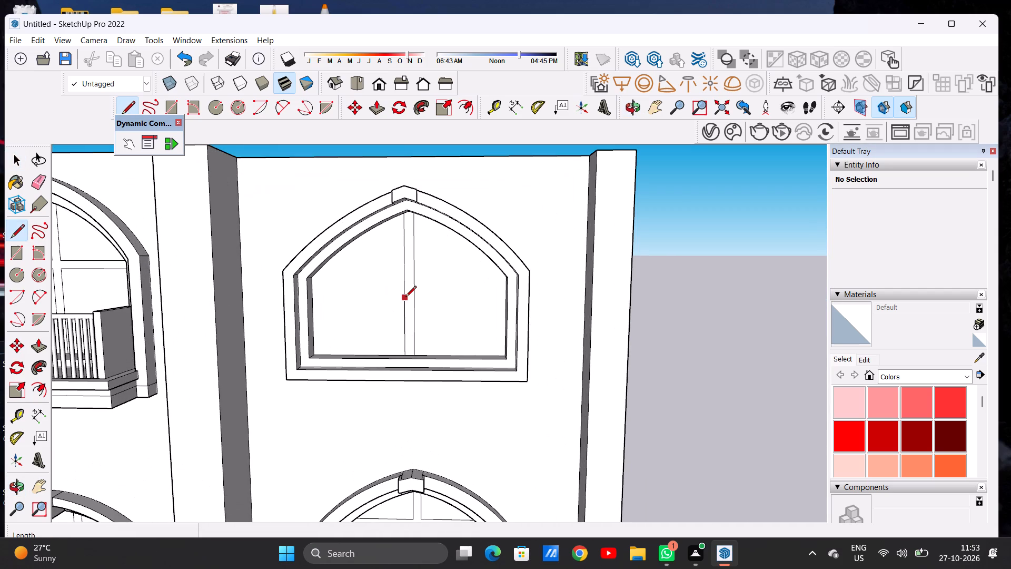
pyautogui.scroll(5, 405, 298)
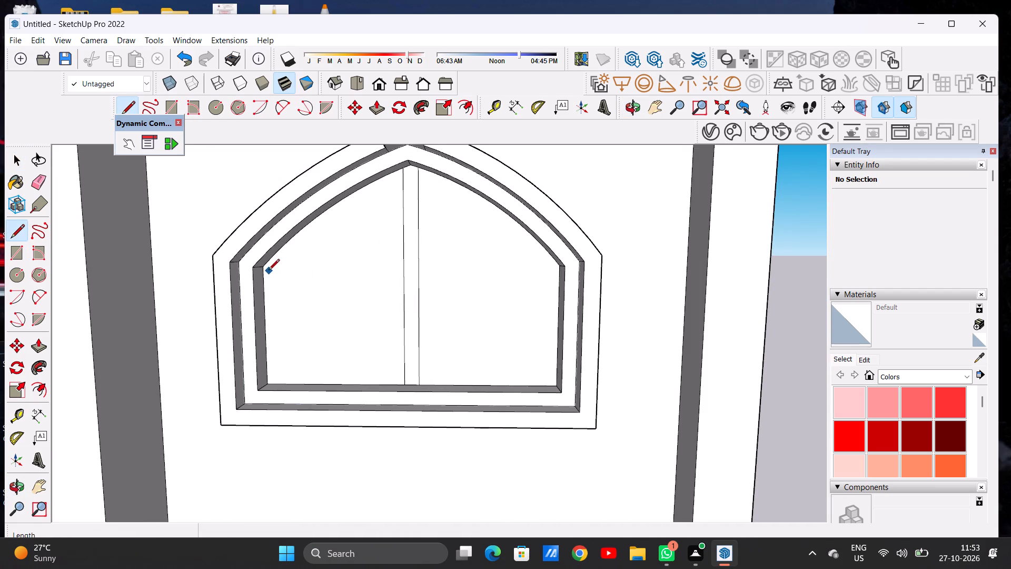
pyautogui.click(269, 266)
pyautogui.scroll(6, 539, 253)
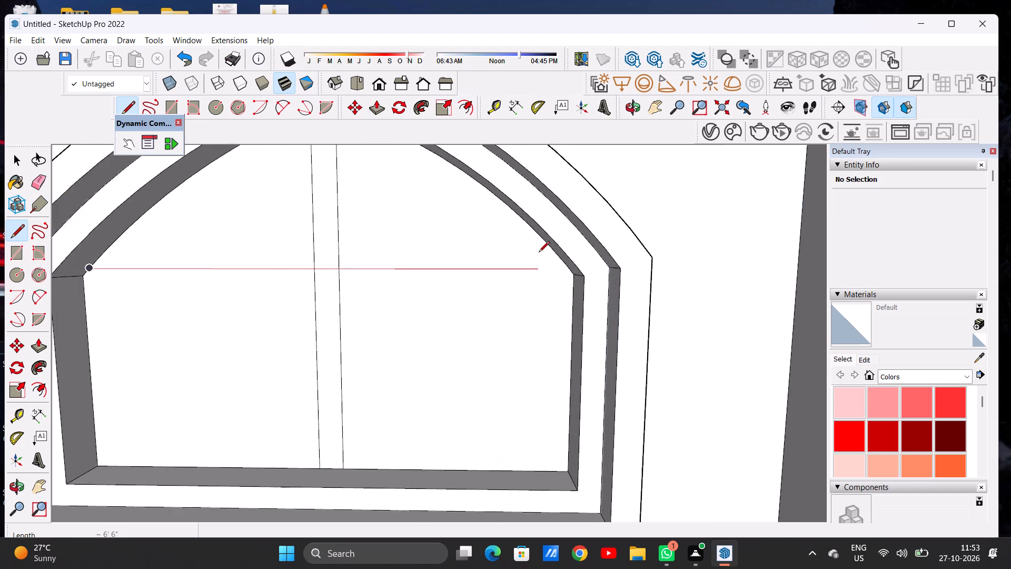
pyautogui.click(569, 275)
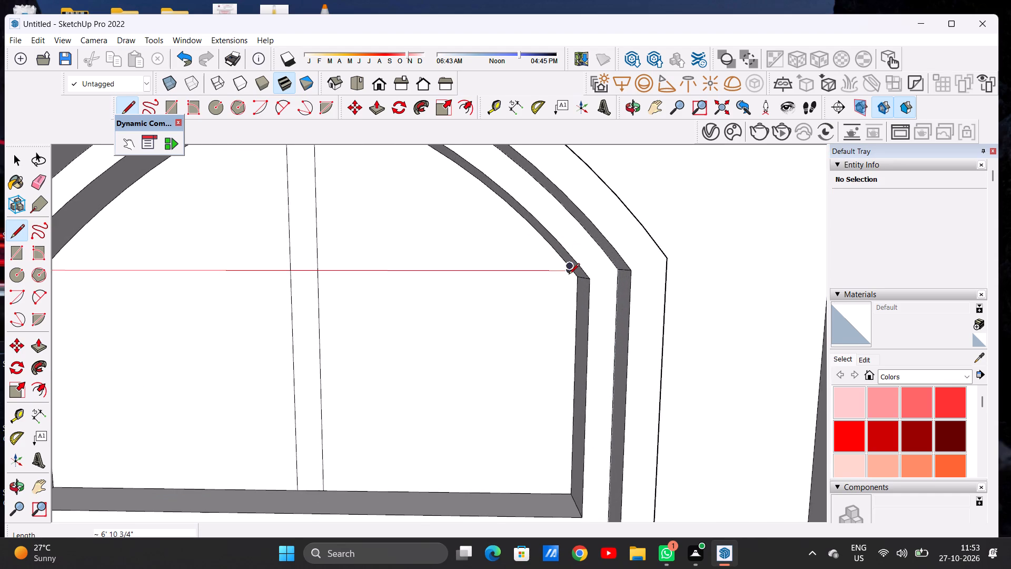
pyautogui.scroll(-3, 571, 268)
pyautogui.scroll(4, 577, 277)
pyautogui.scroll(-1, 577, 278)
pyautogui.scroll(8, 577, 279)
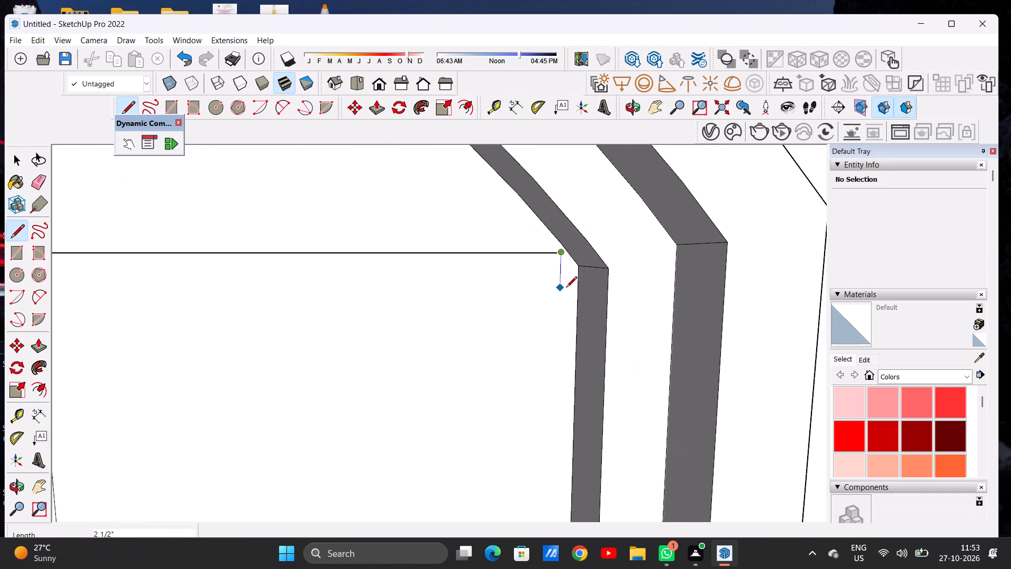
pyautogui.scroll(11, 562, 252)
pyautogui.click(555, 256)
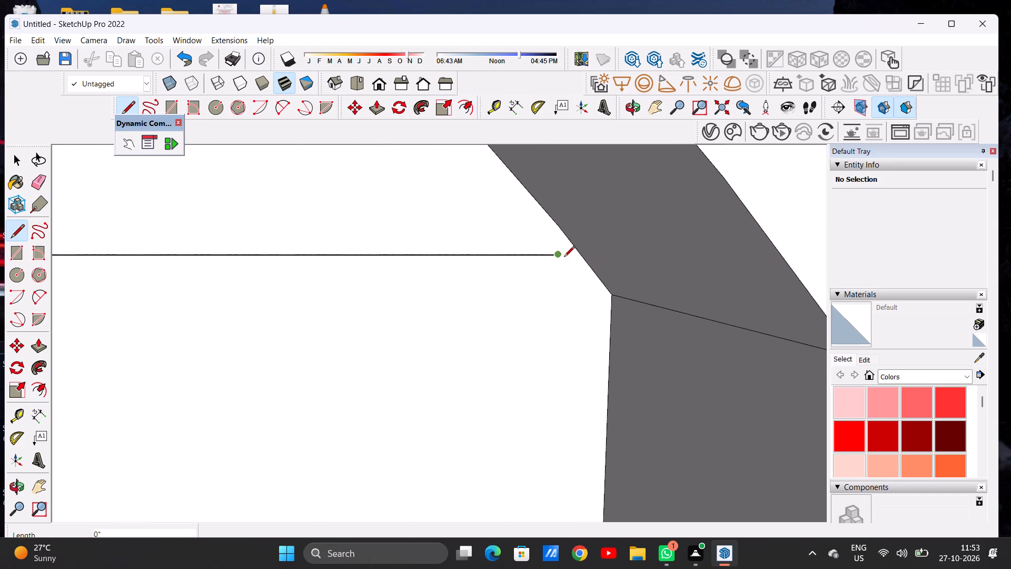
pyautogui.click(580, 256)
pyautogui.scroll(-7, 580, 256)
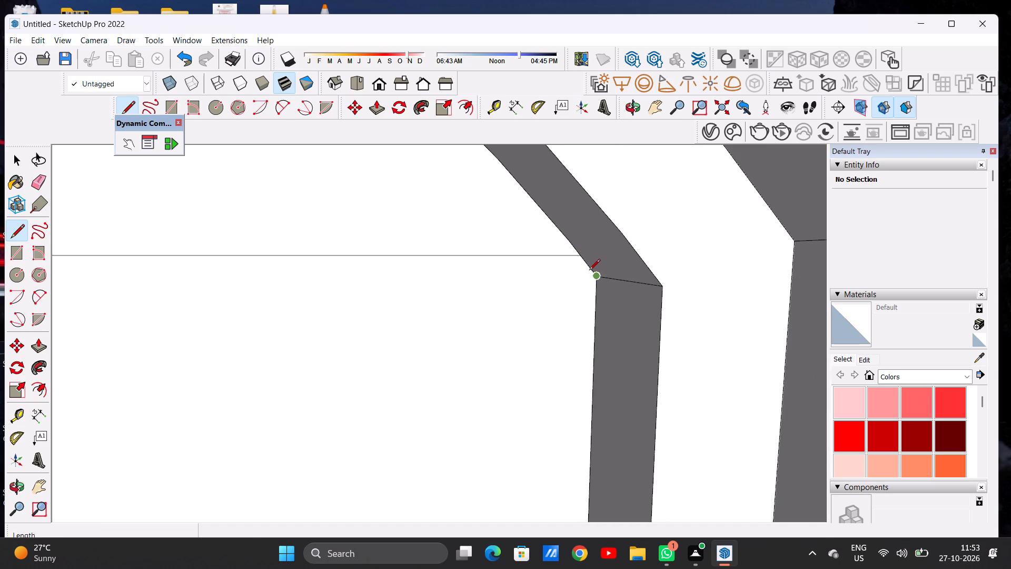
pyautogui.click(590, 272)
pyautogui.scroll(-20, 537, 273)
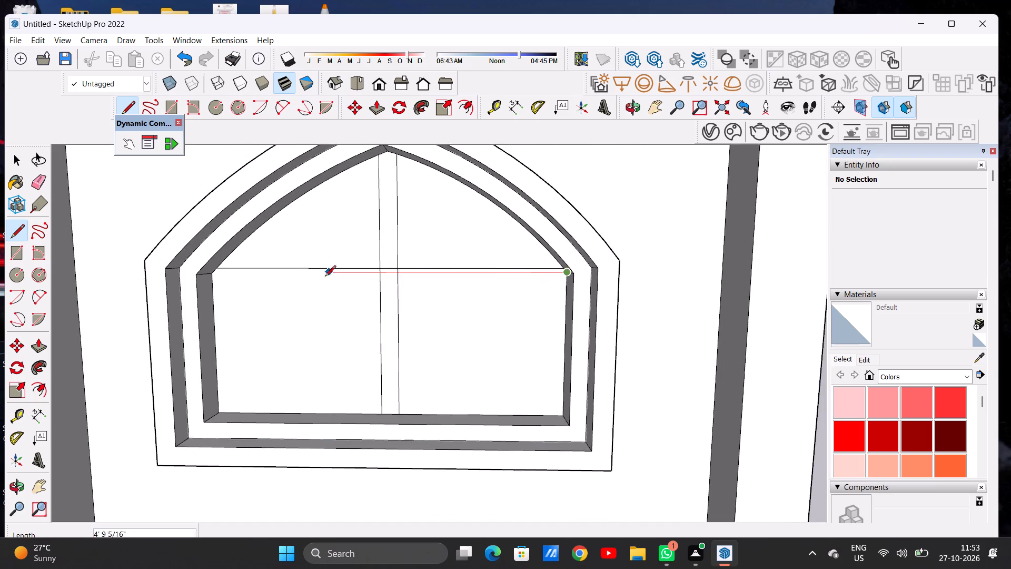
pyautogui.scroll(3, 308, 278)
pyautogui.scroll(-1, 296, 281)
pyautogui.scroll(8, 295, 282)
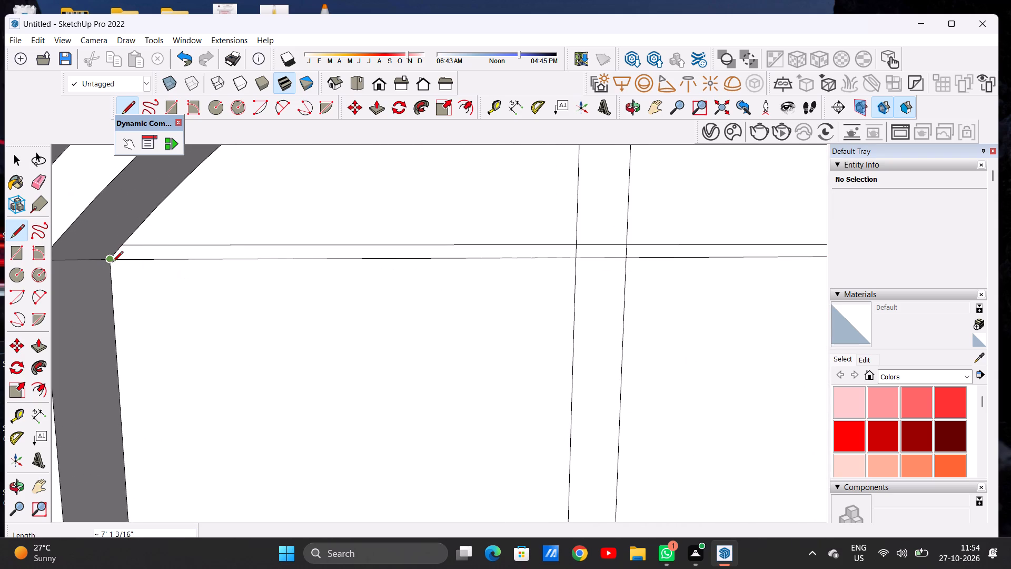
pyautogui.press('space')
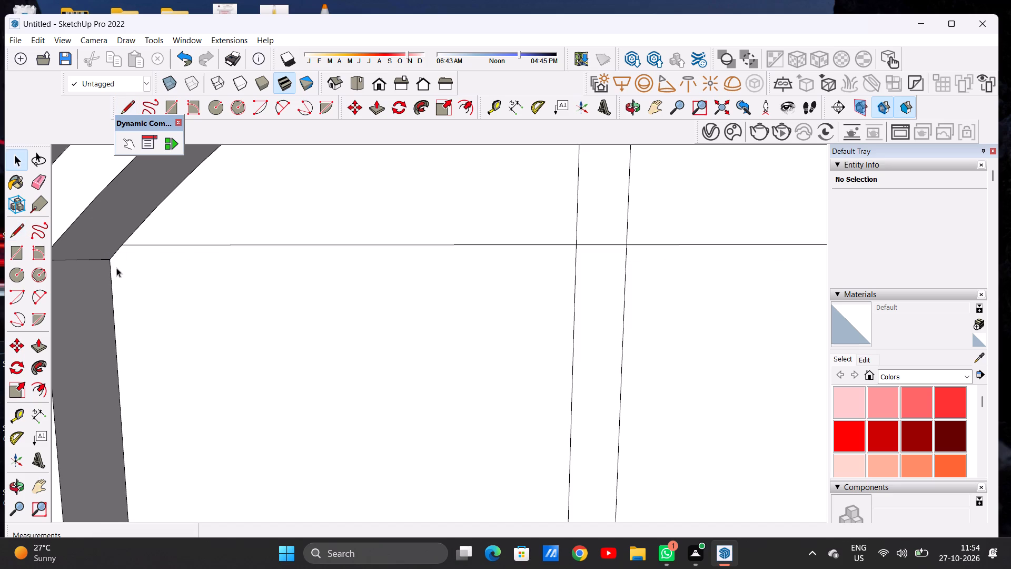
# Draw a second horizontal line about 7' 1 3/16" long just below the first, between the frame's inner vertical edges, completing the crossbar outline.
pyautogui.write('L')
pyautogui.scroll(7, 117, 284)
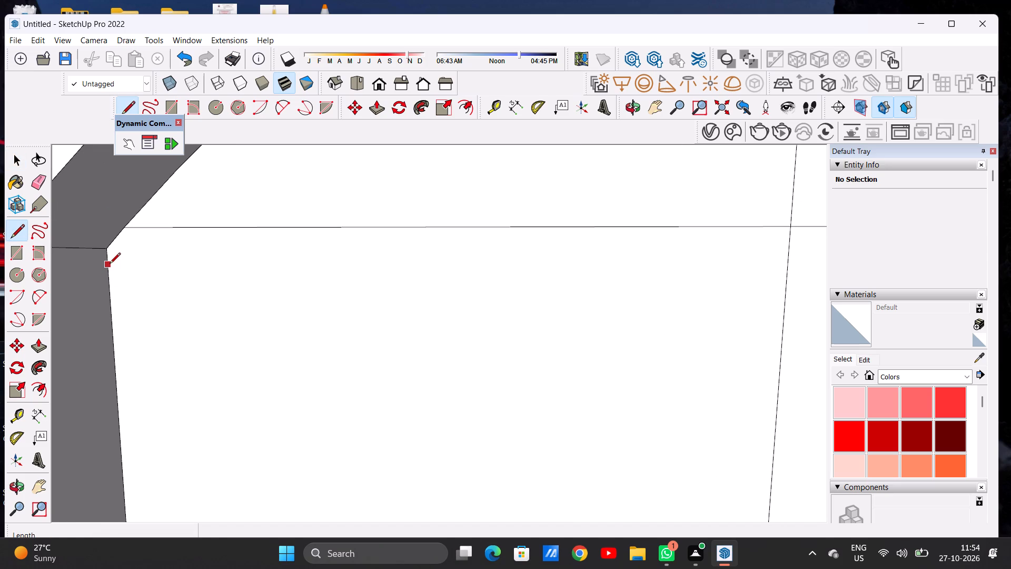
pyautogui.click(110, 264)
pyautogui.scroll(-20, 214, 276)
pyautogui.scroll(-1, 214, 276)
pyautogui.scroll(3, 351, 283)
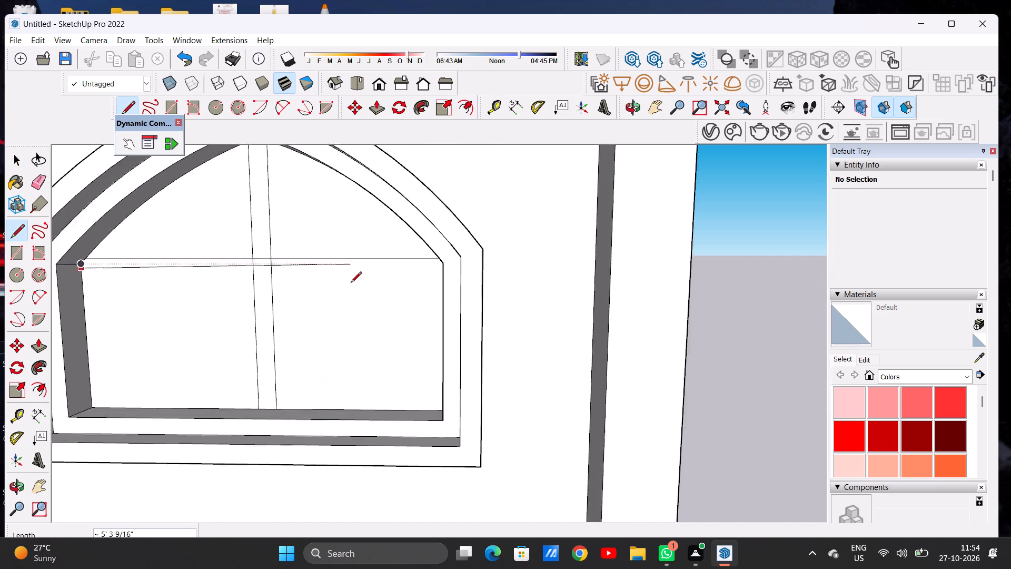
pyautogui.scroll(3, 351, 283)
pyautogui.scroll(5, 432, 274)
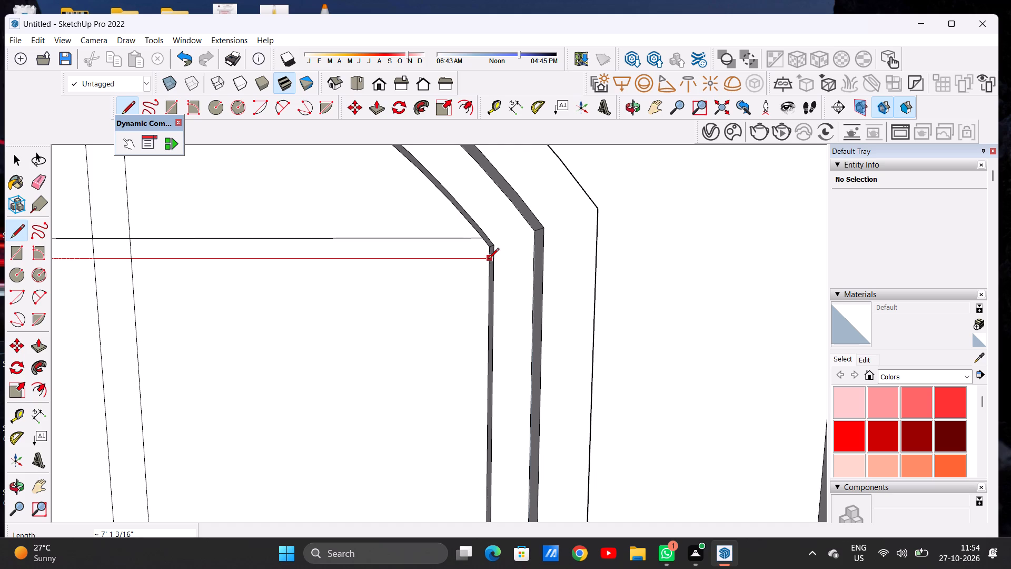
pyautogui.click(489, 260)
pyautogui.press('space')
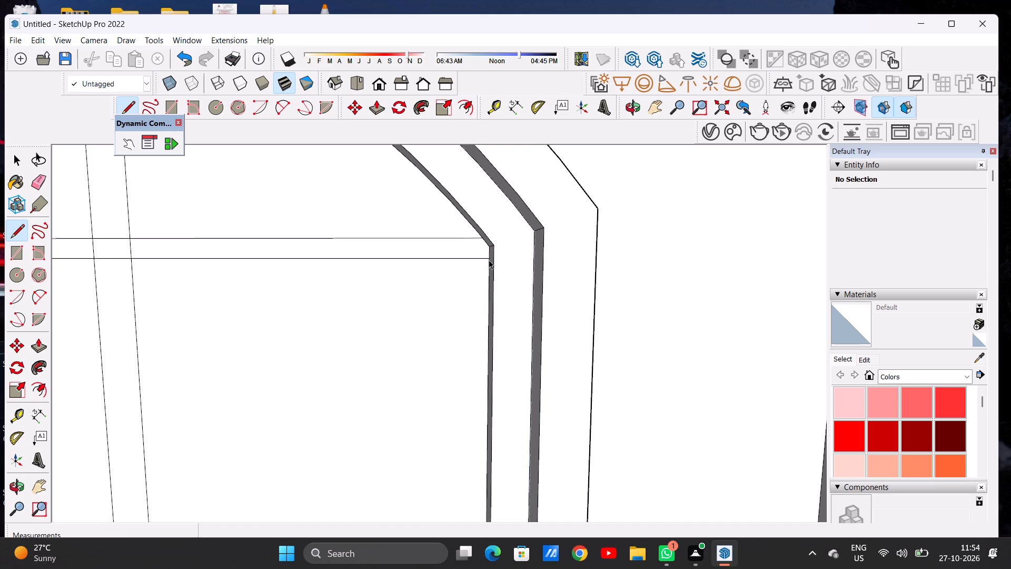
# Erase the four short line segments where the mullion and crossbar intersect, merging them into one cross-shaped glazing bar.
pyautogui.scroll(-15, 320, 269)
pyautogui.scroll(6, 330, 258)
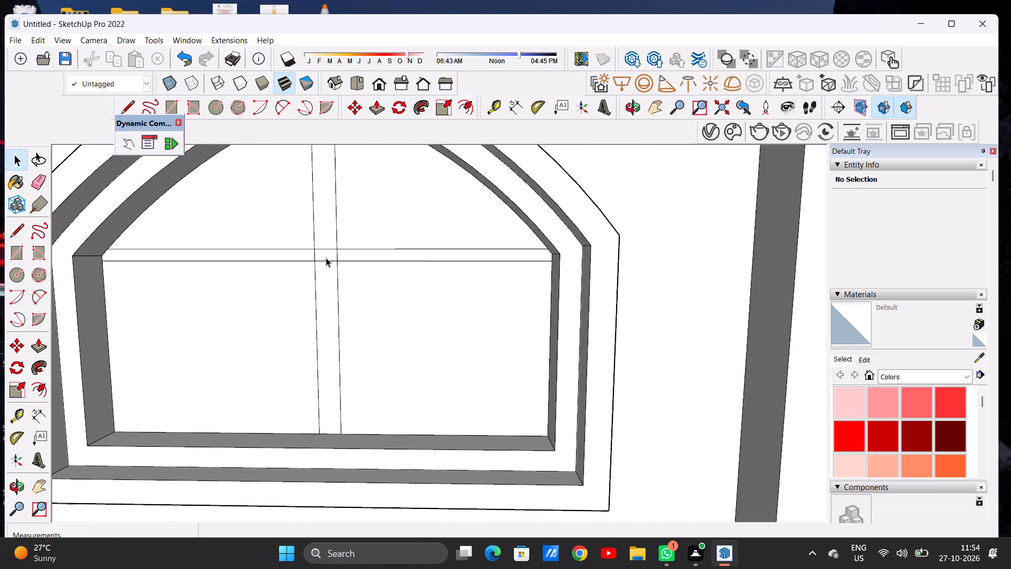
pyautogui.scroll(5, 326, 258)
pyautogui.press('e')
pyautogui.scroll(5, 328, 259)
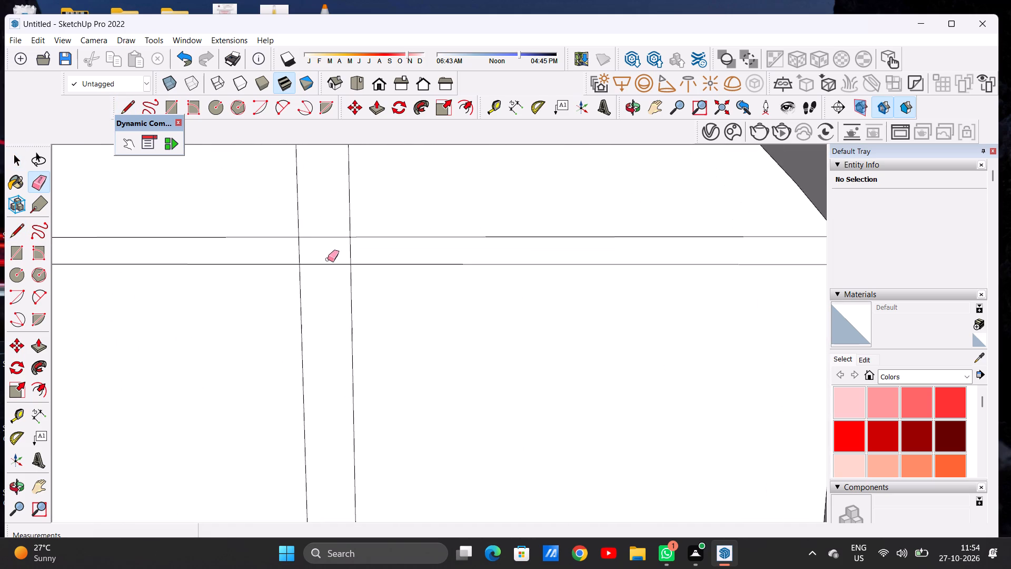
pyautogui.moveTo(322, 220); pyautogui.dragTo(323, 273)
pyautogui.moveTo(302, 251); pyautogui.dragTo(296, 251)
pyautogui.moveTo(361, 250); pyautogui.dragTo(334, 253)
pyautogui.press('space')
# Examine the upper-floor pointed-arch window within the whole facade, comparing its glazing bars with the other windows.
pyautogui.scroll(-15, 467, 242)
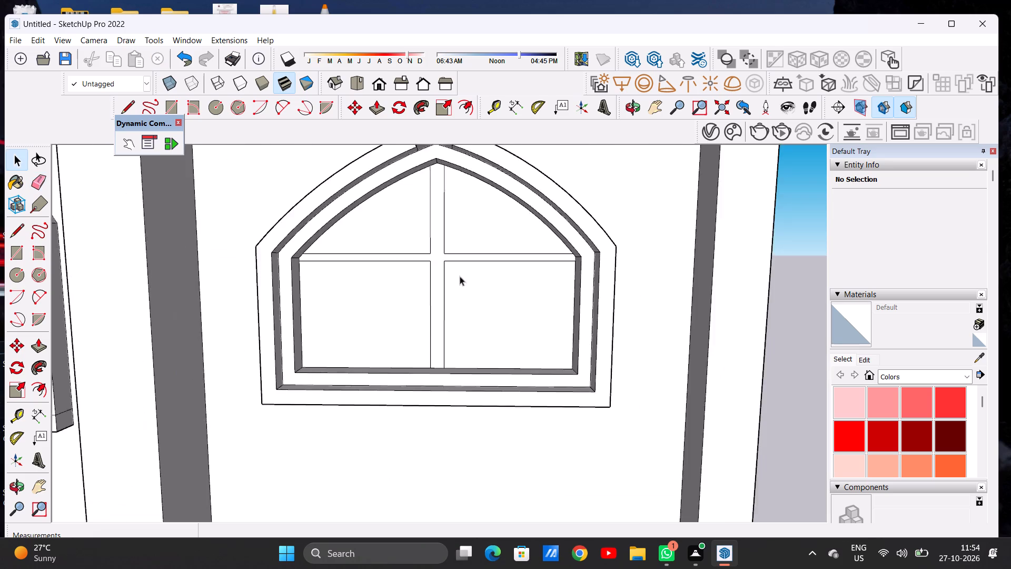
pyautogui.scroll(-8, 460, 276)
pyautogui.scroll(1, 399, 276)
pyautogui.scroll(-12, 398, 275)
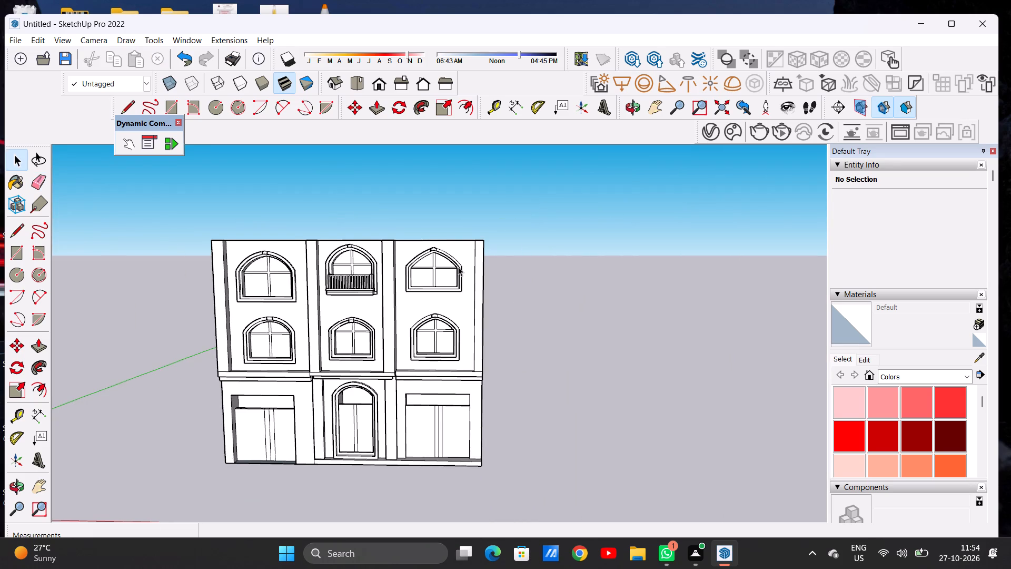
pyautogui.scroll(-5, 459, 266)
pyautogui.scroll(7, 417, 280)
pyautogui.scroll(-5, 443, 267)
pyautogui.scroll(5, 424, 247)
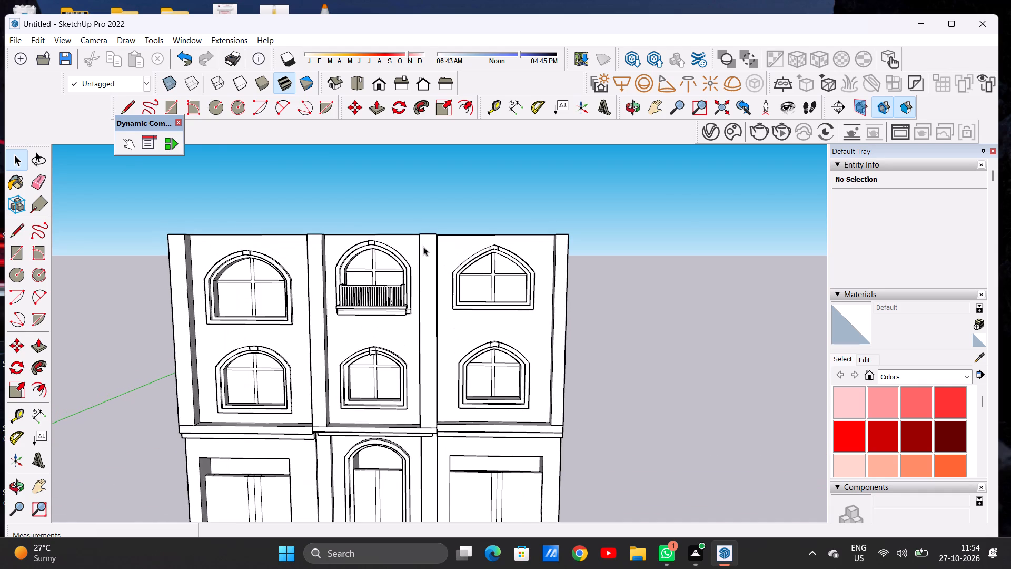
pyautogui.scroll(-3, 431, 252)
# Push/Pull the top face of the outer side and back walls up by 10' above the roof.
pyautogui.moveTo(456, 258); pyautogui.dragTo(449, 391, button='middle')
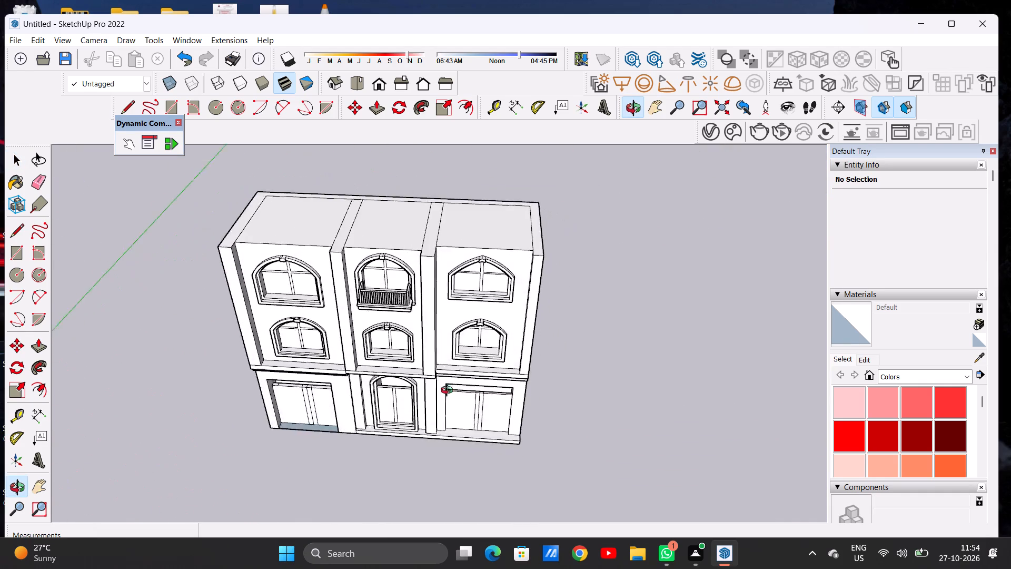
pyautogui.moveTo(449, 391); pyautogui.dragTo(468, 397, button='middle')
pyautogui.scroll(-4, 548, 291)
pyautogui.scroll(7, 372, 250)
pyautogui.moveTo(441, 258); pyautogui.dragTo(392, 305, button='middle')
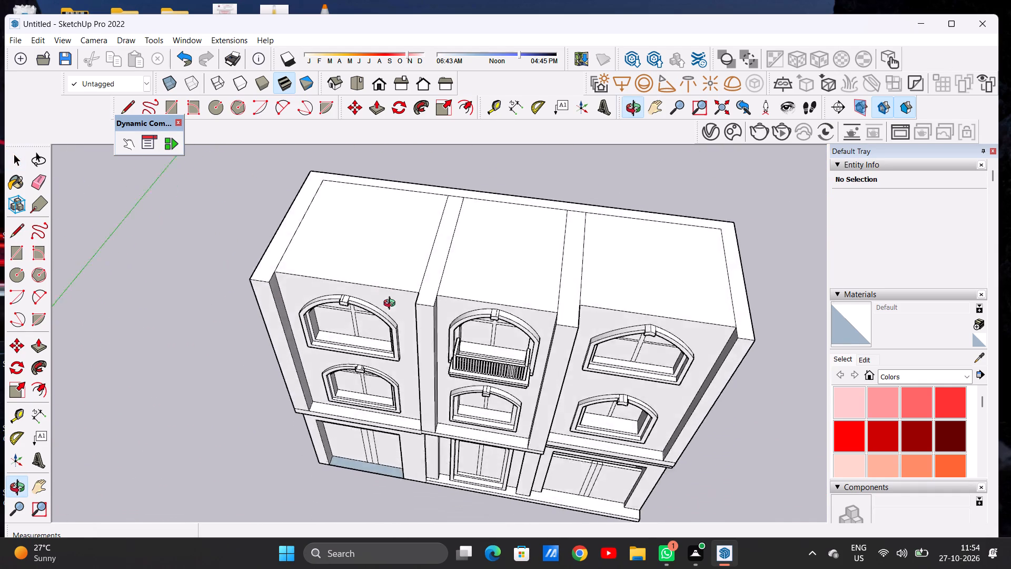
pyautogui.moveTo(392, 305); pyautogui.dragTo(430, 309, button='middle')
pyautogui.scroll(1, 433, 297)
pyautogui.scroll(-6, 430, 270)
pyautogui.scroll(5, 617, 281)
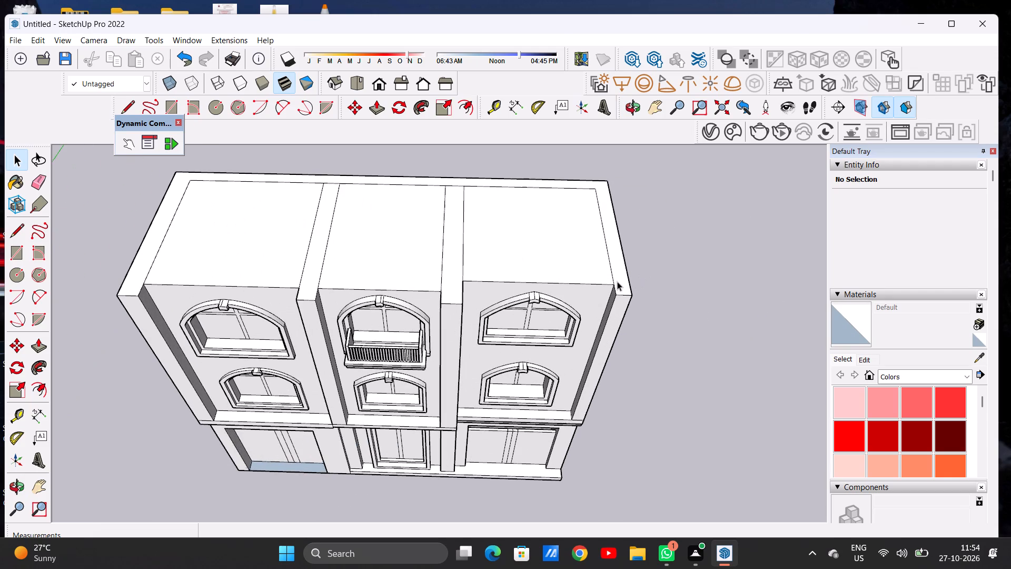
pyautogui.press('p')
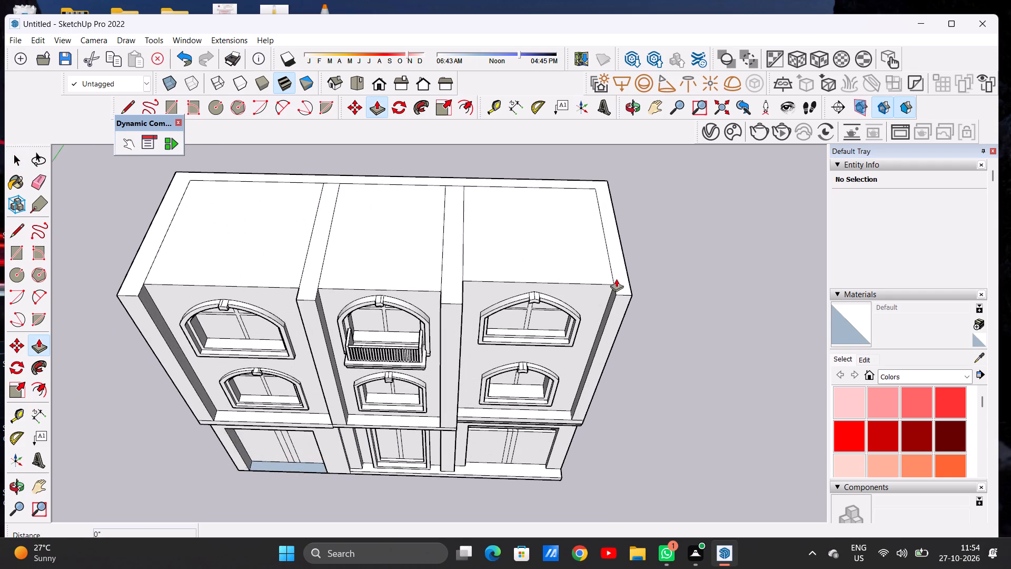
pyautogui.click(618, 279)
pyautogui.scroll(-6, 623, 253)
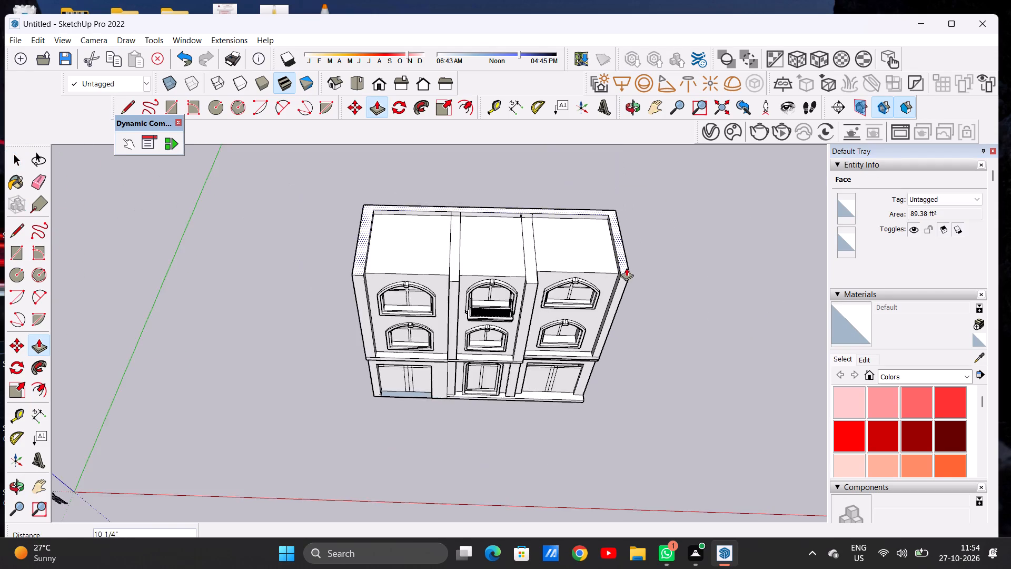
pyautogui.scroll(-8, 626, 268)
pyautogui.write("10'")
pyautogui.press('Return')
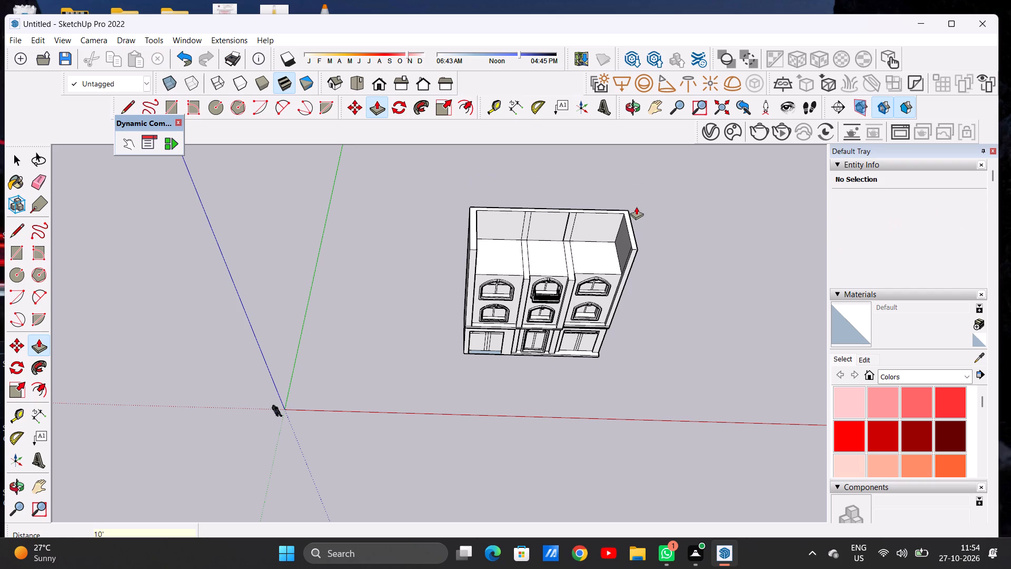
pyautogui.press('space')
# Push/Pull the top of the pier between the left and middle bays up 10', level with the outer walls.
pyautogui.scroll(-7, 309, 297)
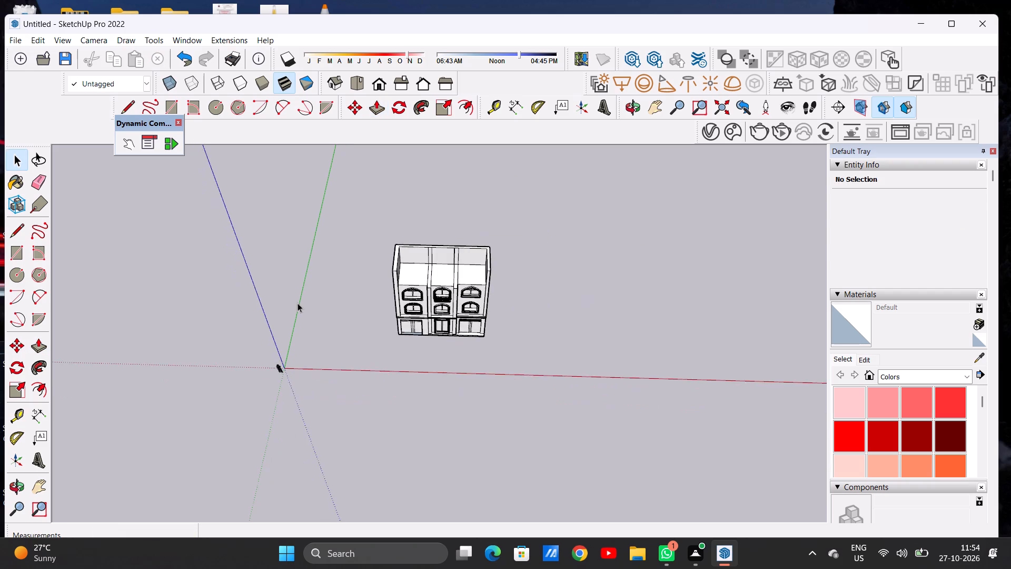
pyautogui.moveTo(370, 307); pyautogui.dragTo(392, 200, button='middle')
pyautogui.scroll(19, 420, 281)
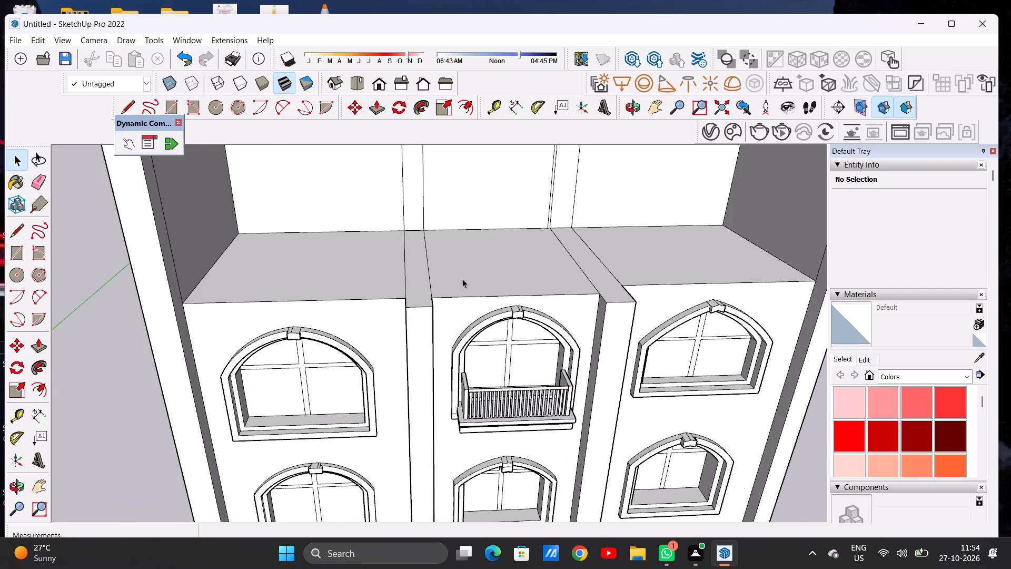
pyautogui.moveTo(441, 273); pyautogui.dragTo(401, 296, button='middle')
pyautogui.scroll(1, 403, 298)
pyautogui.scroll(-5, 410, 306)
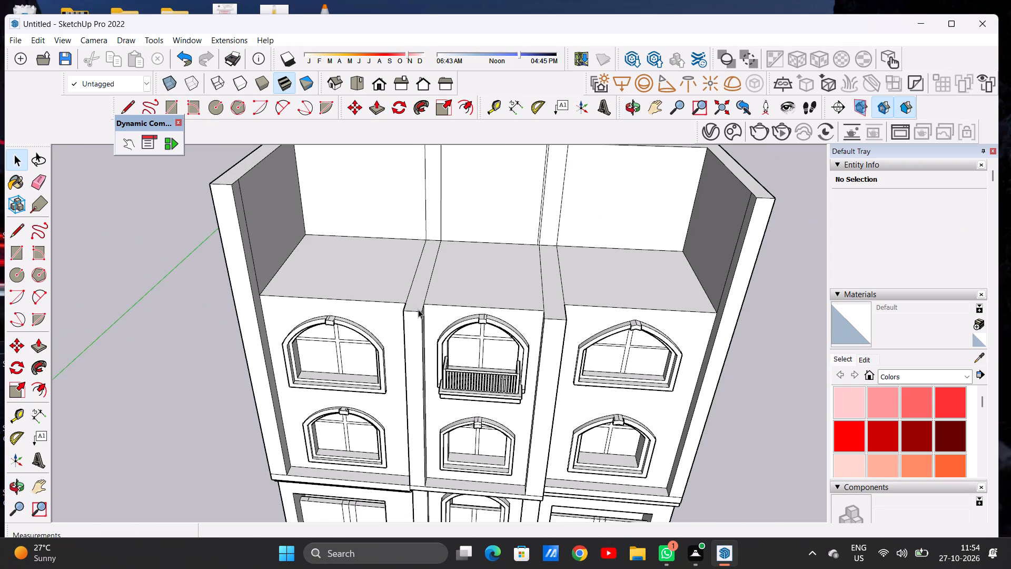
pyautogui.press('p')
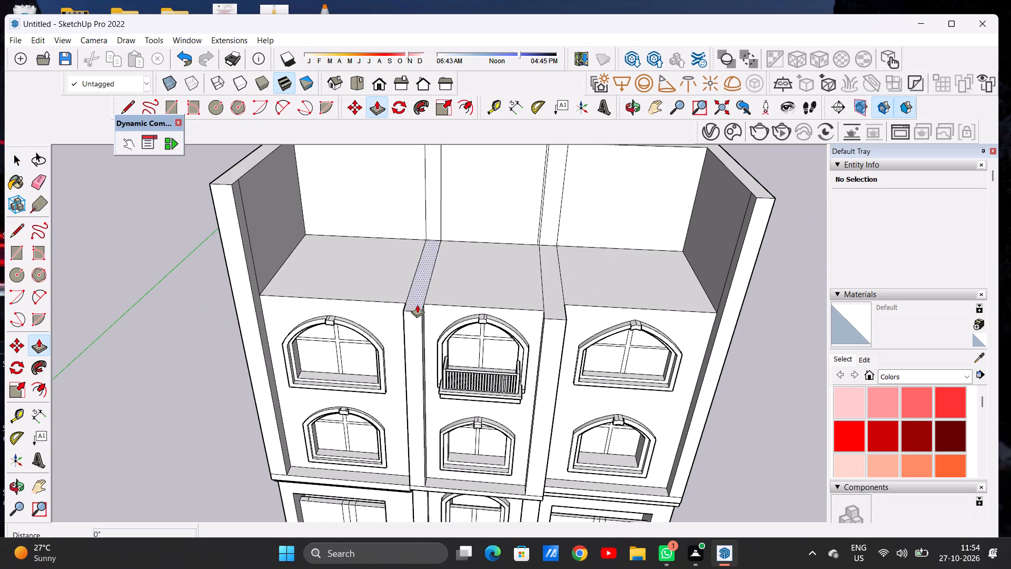
pyautogui.click(417, 305)
pyautogui.scroll(-9, 414, 264)
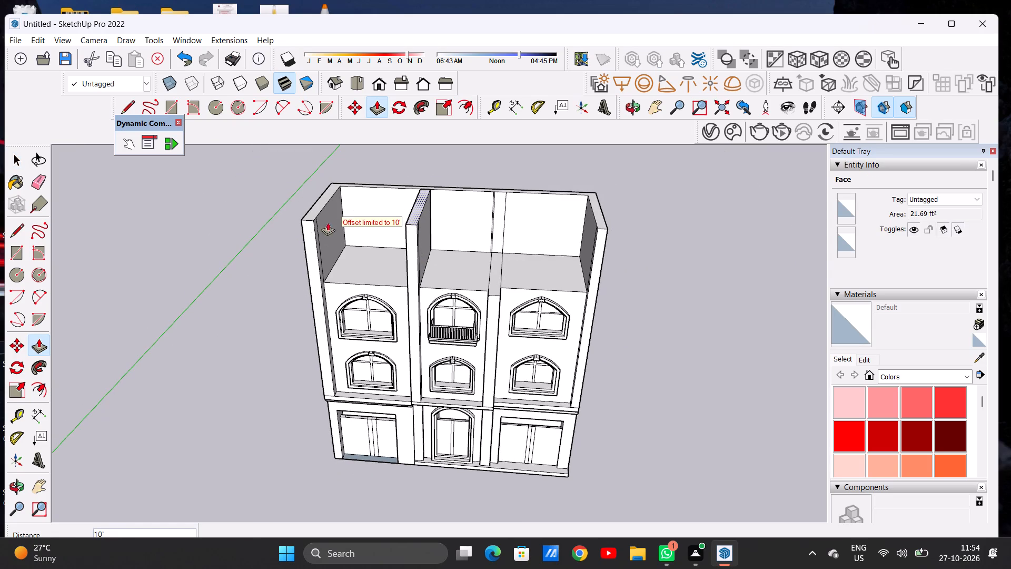
pyautogui.click(315, 223)
# Push/Pull the top of the pier between the middle and right bays up 10', level with the neighbouring pier.
pyautogui.scroll(1, 499, 288)
pyautogui.scroll(-1, 499, 288)
pyautogui.scroll(5, 499, 288)
pyautogui.click(490, 287)
pyautogui.scroll(-7, 497, 249)
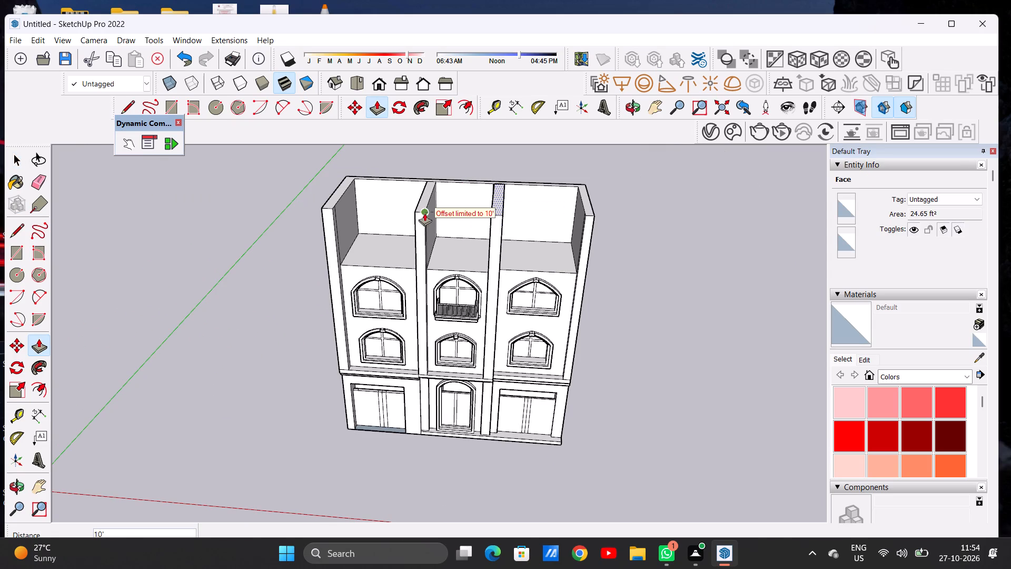
pyautogui.click(422, 215)
pyautogui.press('space')
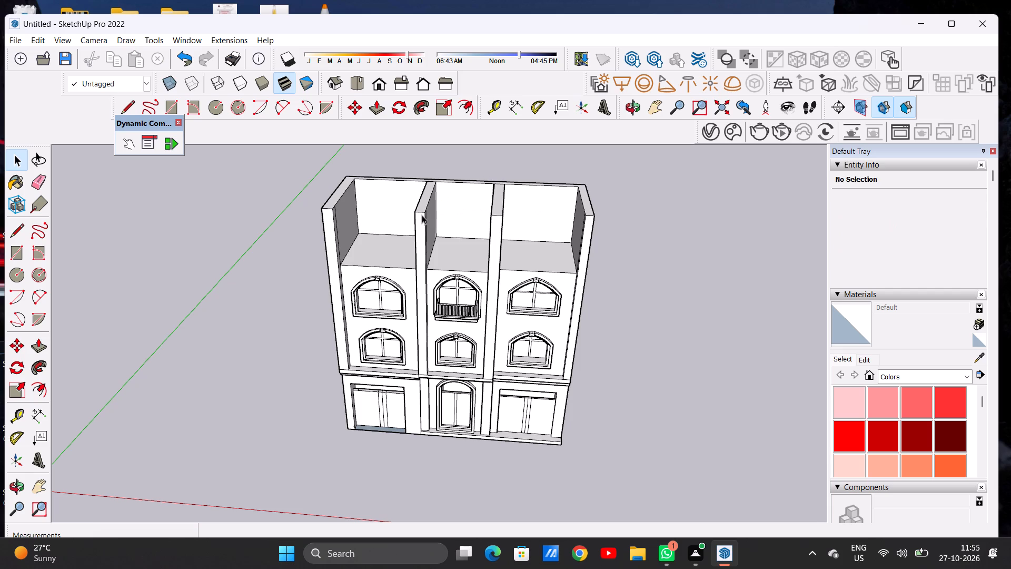
# Erase the stray vertical edge on the middle bay's back wall beside the pier between the middle and right bays.
pyautogui.scroll(11, 475, 199)
pyautogui.moveTo(463, 243); pyautogui.dragTo(505, 211, button='middle')
pyautogui.scroll(2, 487, 224)
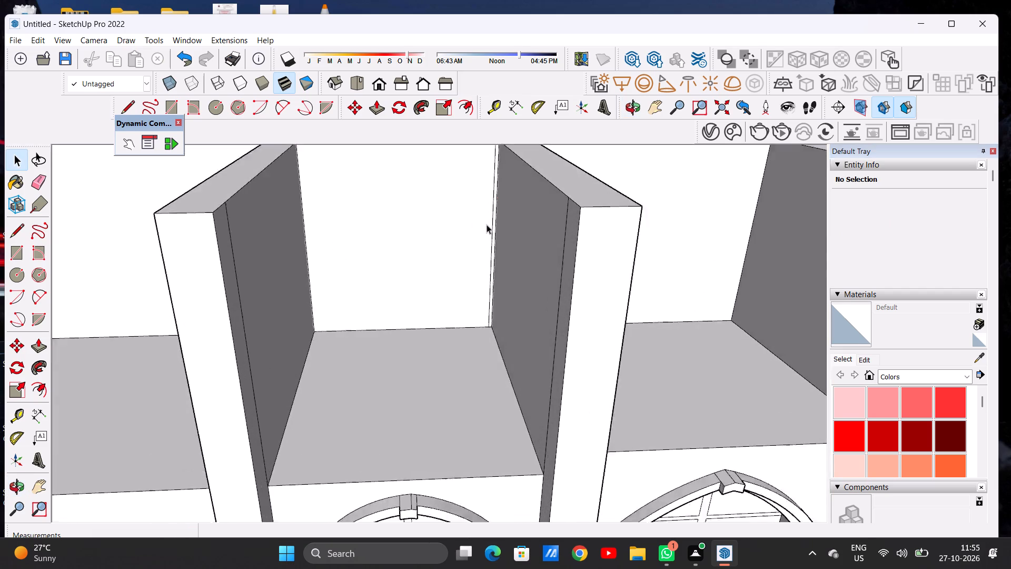
pyautogui.scroll(9, 487, 224)
pyautogui.press('e')
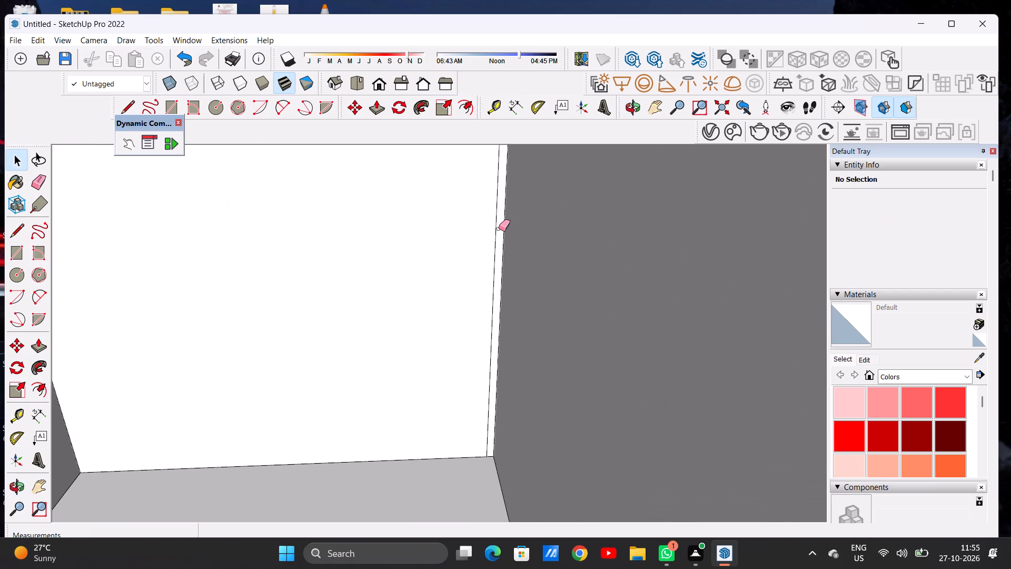
pyautogui.scroll(4, 499, 229)
pyautogui.moveTo(497, 228); pyautogui.dragTo(494, 234)
pyautogui.press('space')
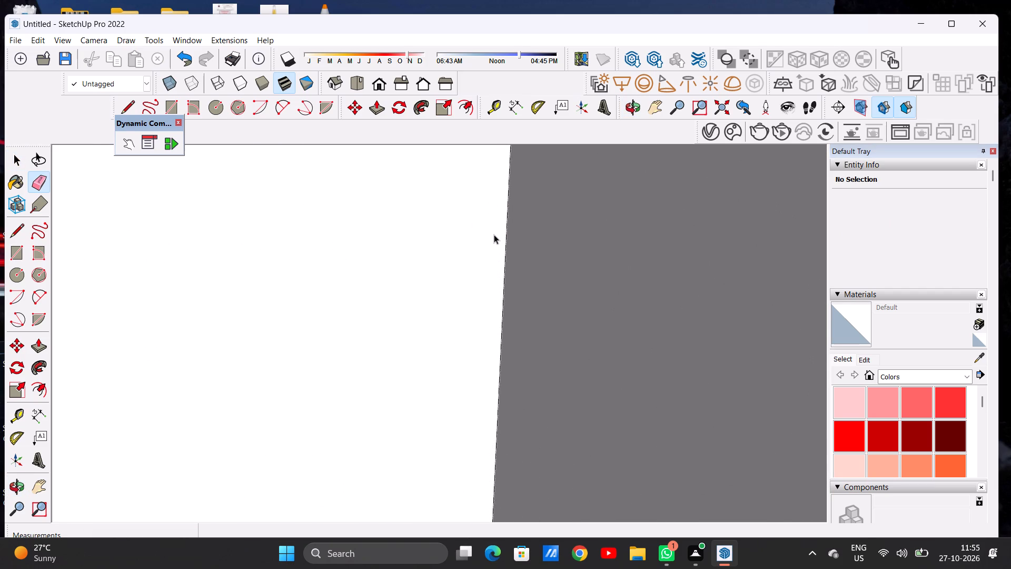
# Push/Pull the left bay's roof face up 10', level with the tops of the neighbouring piers.
pyautogui.scroll(-20, 491, 257)
pyautogui.scroll(-10, 491, 257)
pyautogui.moveTo(504, 303); pyautogui.dragTo(453, 266, button='middle')
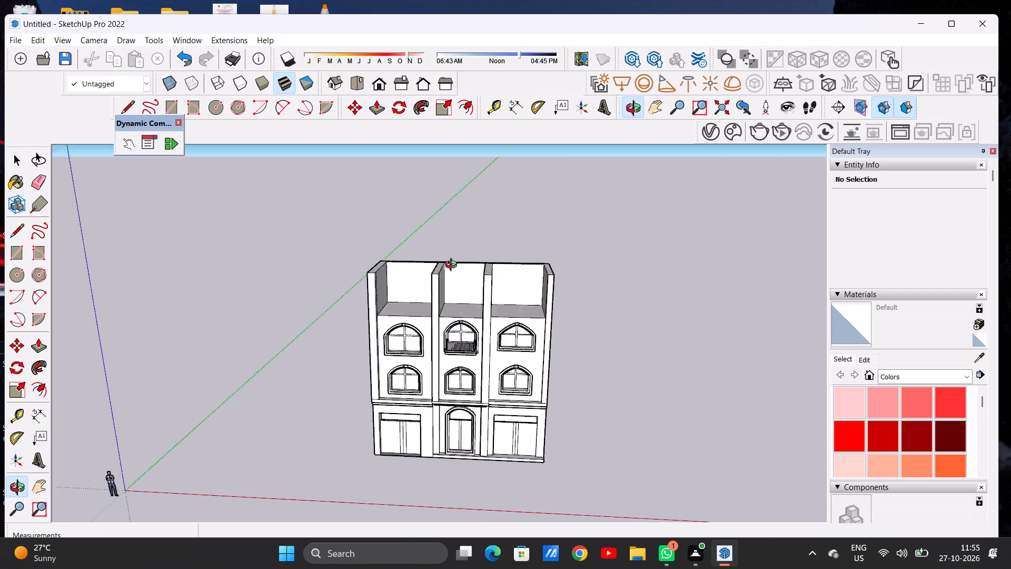
pyautogui.moveTo(453, 266); pyautogui.dragTo(477, 241, button='middle')
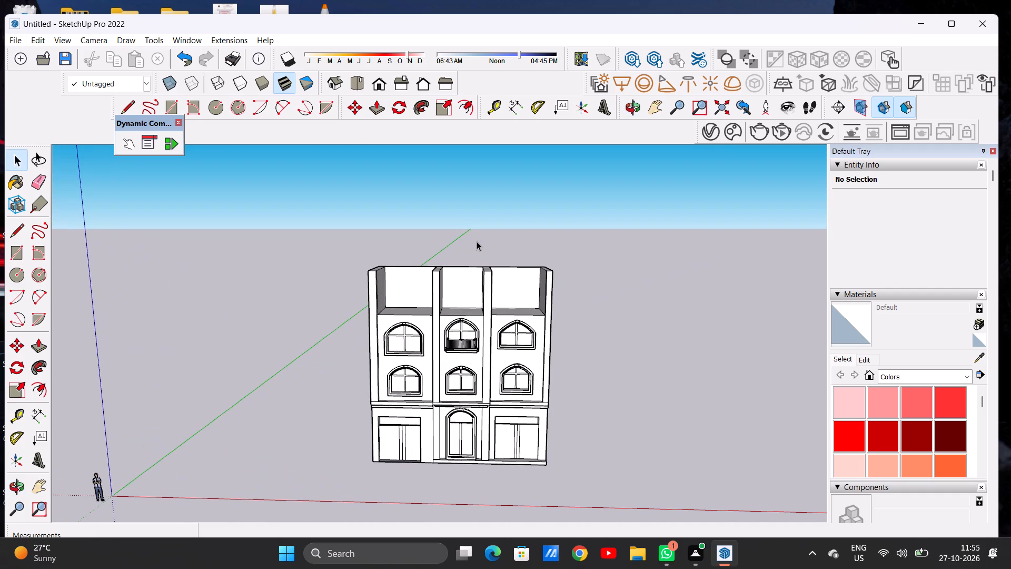
pyautogui.scroll(7, 430, 290)
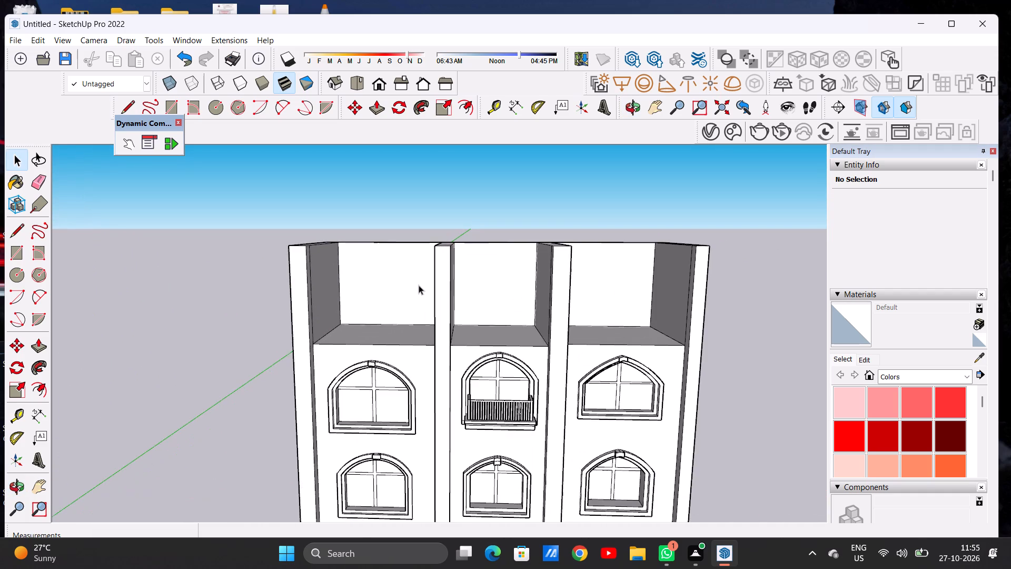
pyautogui.moveTo(402, 272); pyautogui.dragTo(404, 330, button='middle')
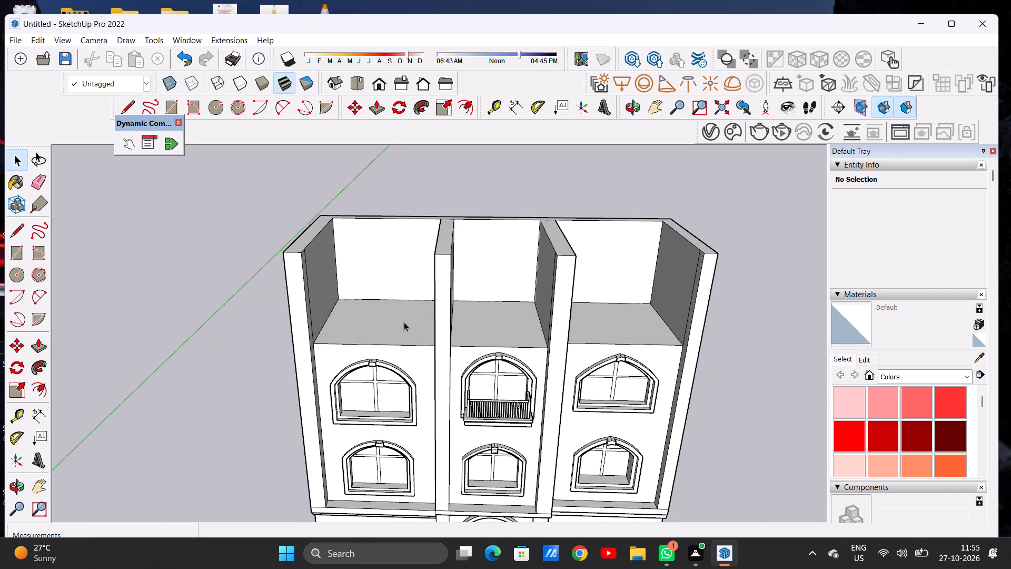
pyautogui.press('p')
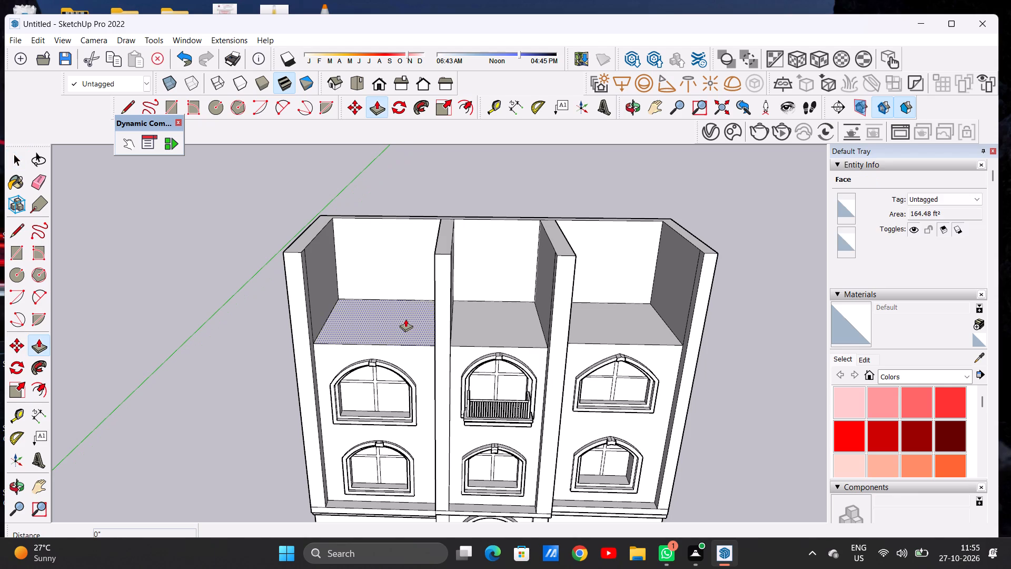
pyautogui.click(405, 319)
pyautogui.scroll(6, 425, 261)
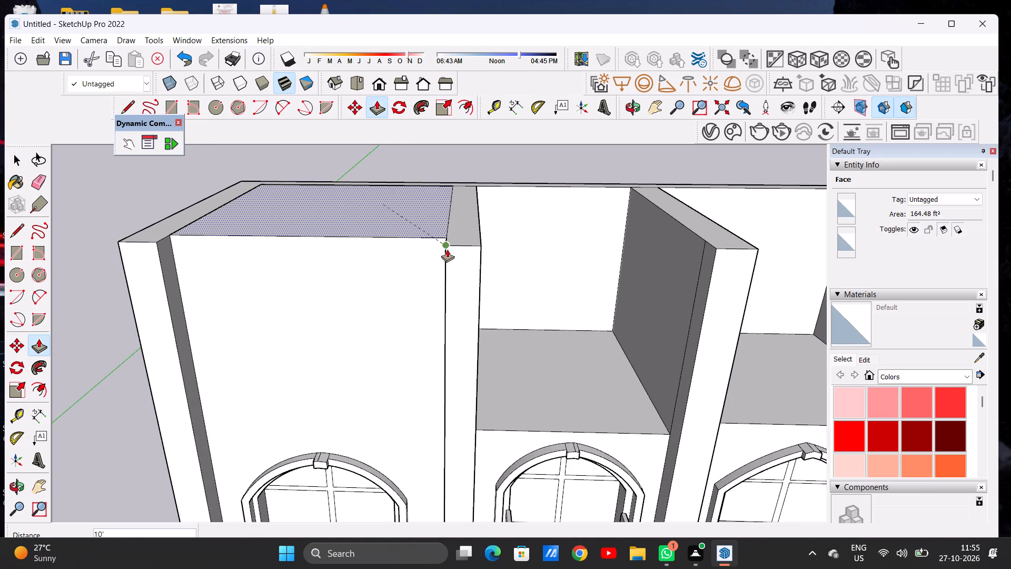
pyautogui.click(447, 247)
pyautogui.press('space')
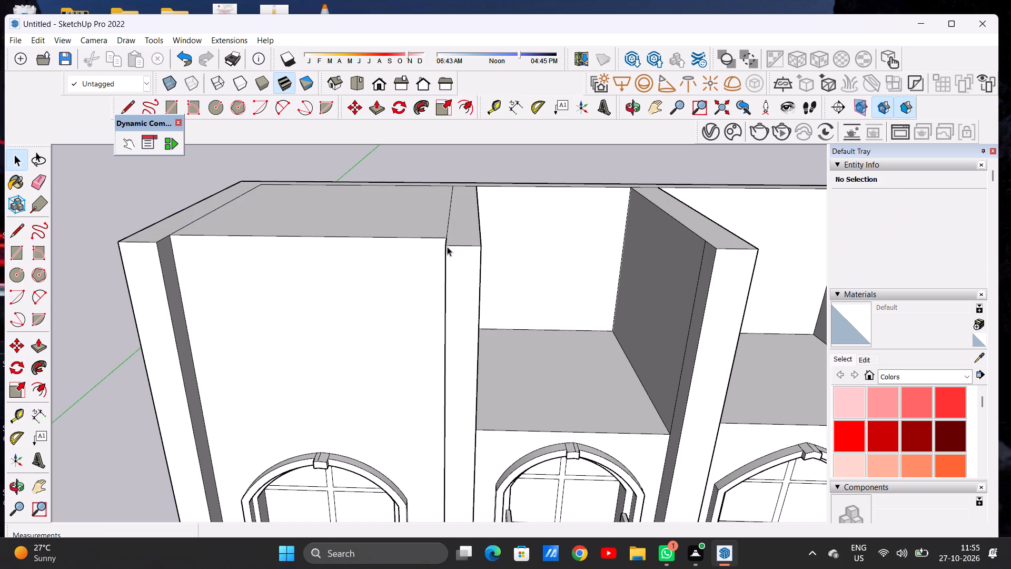
# Draw a rectangle about 9' 2 1/2" wide and 4' 10" high on the left bay's new storey wall, above the upper window.
pyautogui.scroll(-13, 447, 247)
pyautogui.moveTo(408, 320); pyautogui.dragTo(415, 256, button='middle')
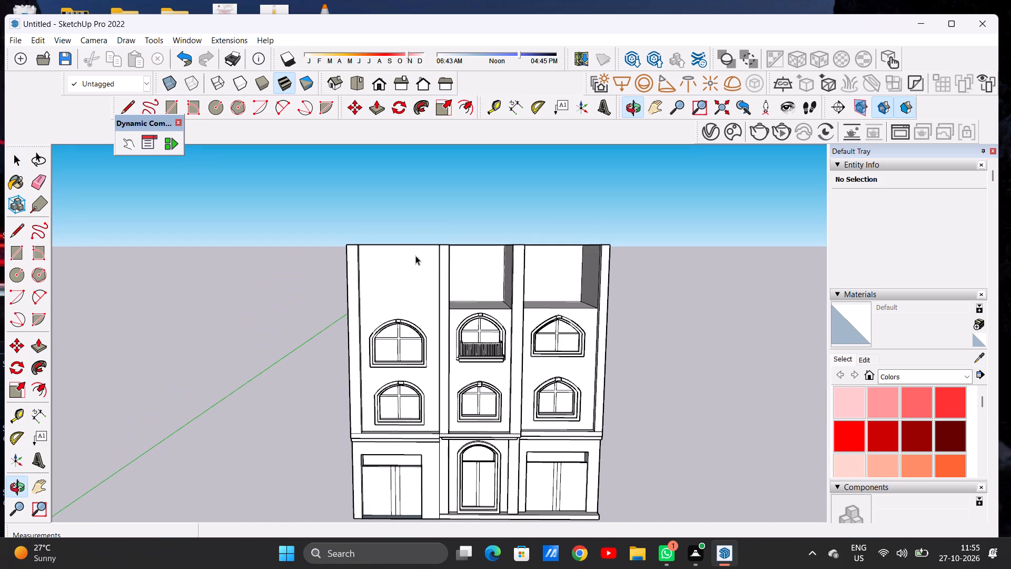
pyautogui.scroll(5, 439, 295)
pyautogui.moveTo(419, 301); pyautogui.dragTo(415, 291, button='middle')
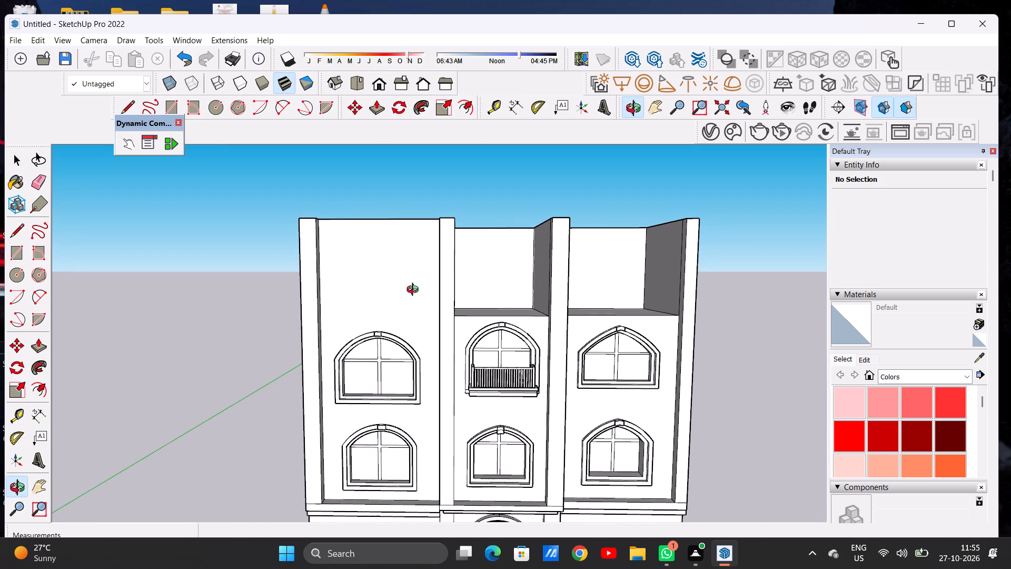
pyautogui.moveTo(415, 291); pyautogui.dragTo(414, 291, button='middle')
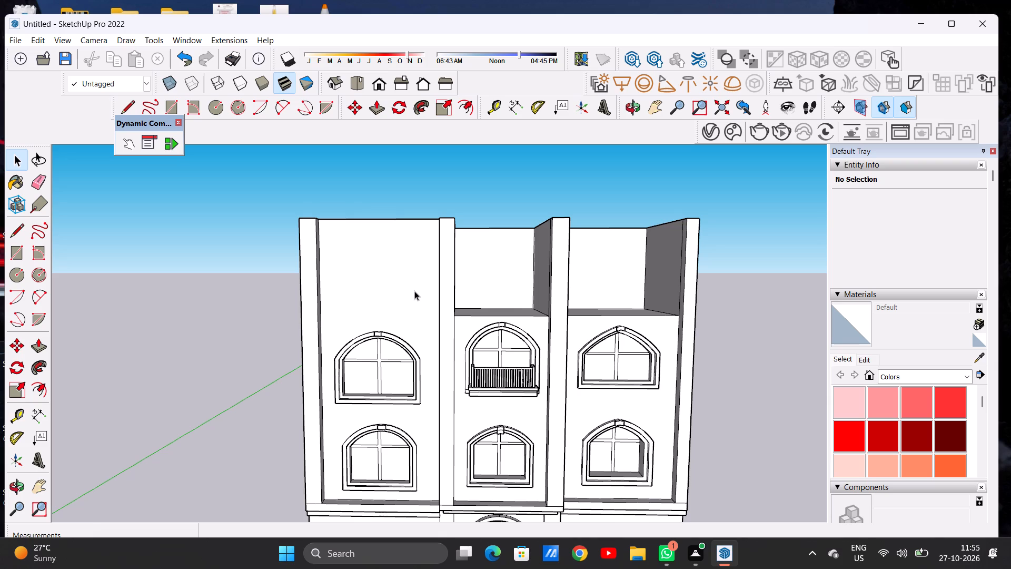
pyautogui.press('r')
pyautogui.scroll(4, 414, 291)
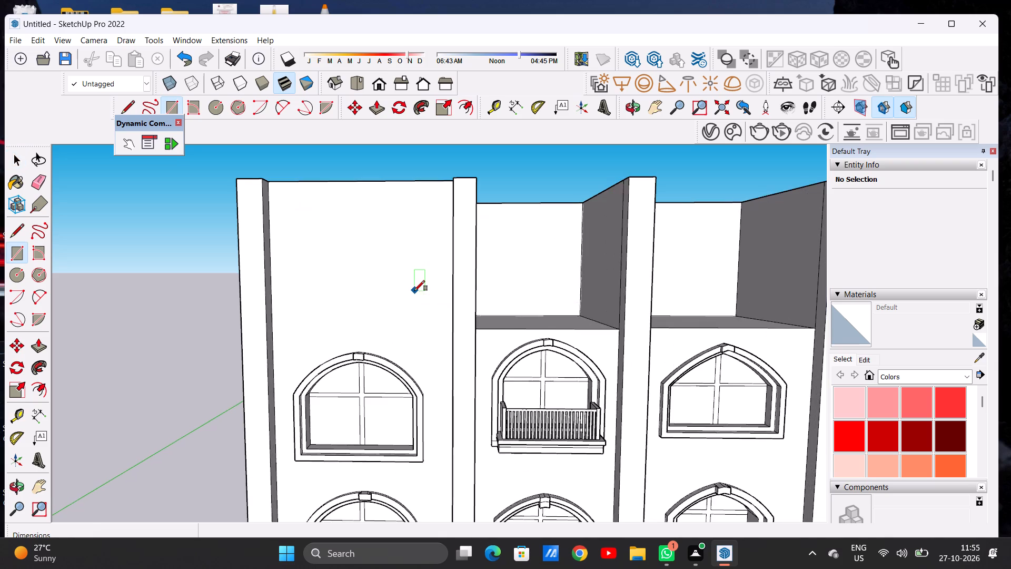
pyautogui.scroll(-7, 414, 291)
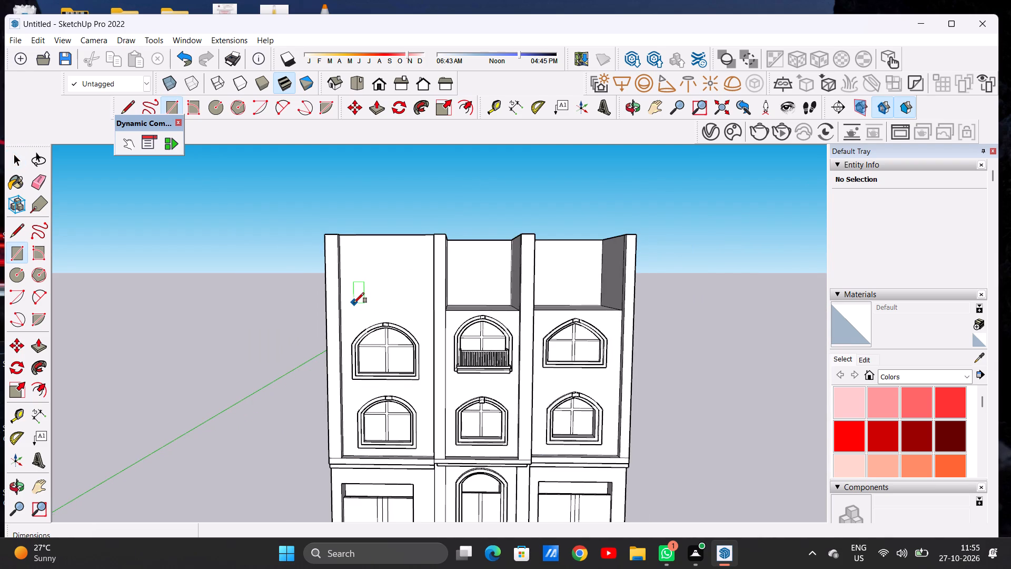
pyautogui.click(352, 304)
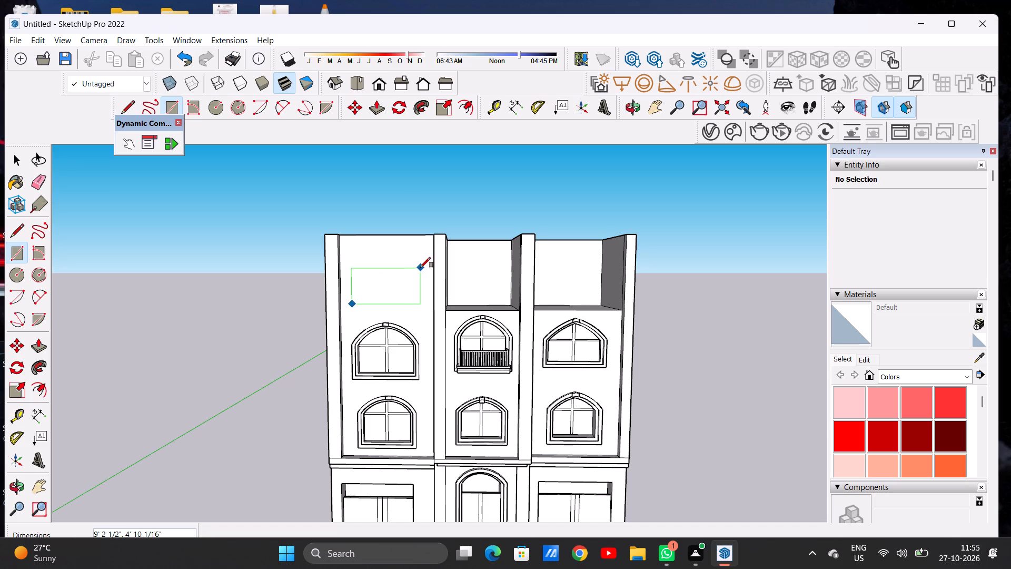
pyautogui.click(420, 267)
# Draw a second rectangle about 9' 2 1/2" wide directly on top of the first, sharing its upper edge.
pyautogui.scroll(5, 420, 267)
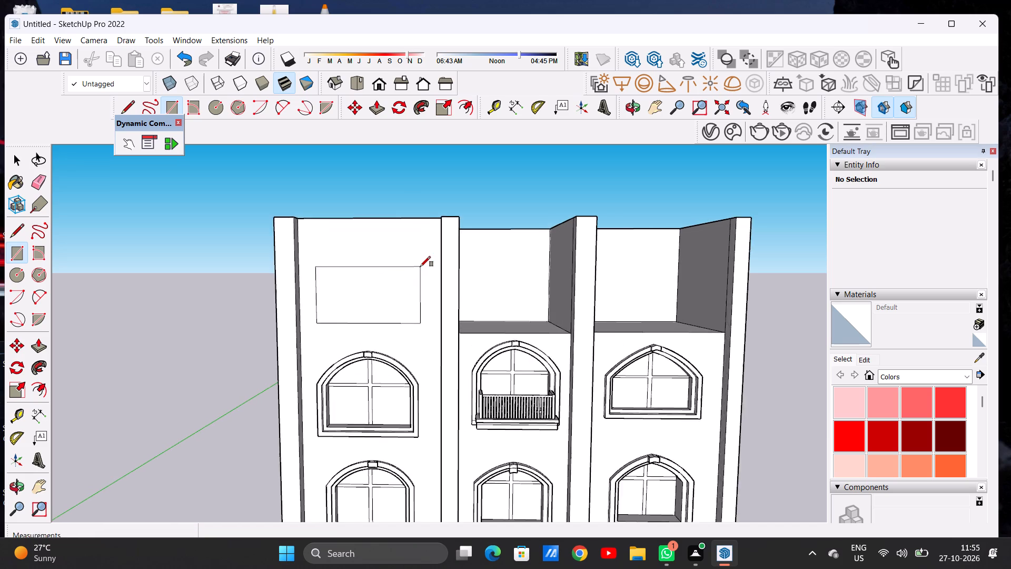
pyautogui.click(304, 266)
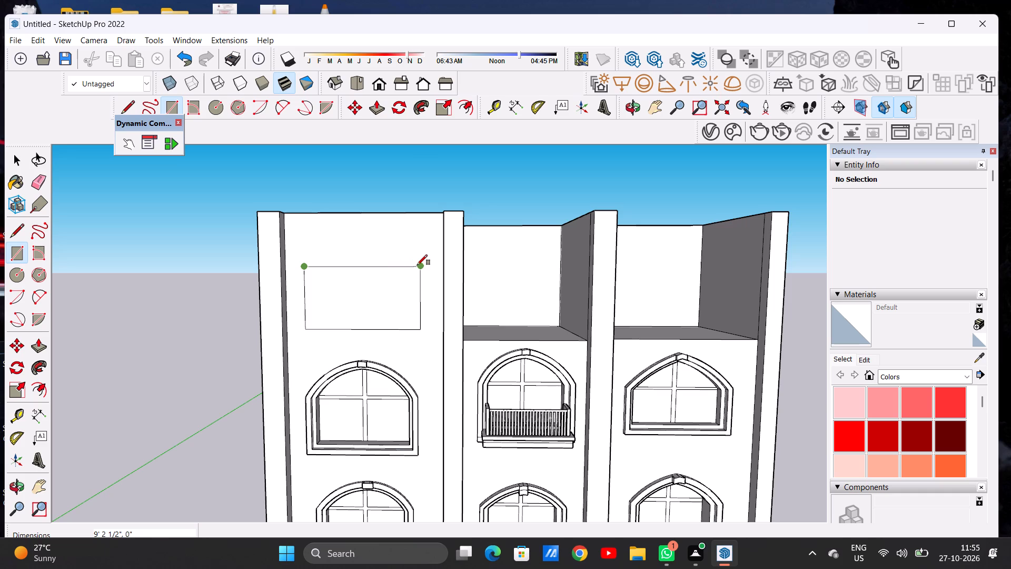
pyautogui.click(417, 265)
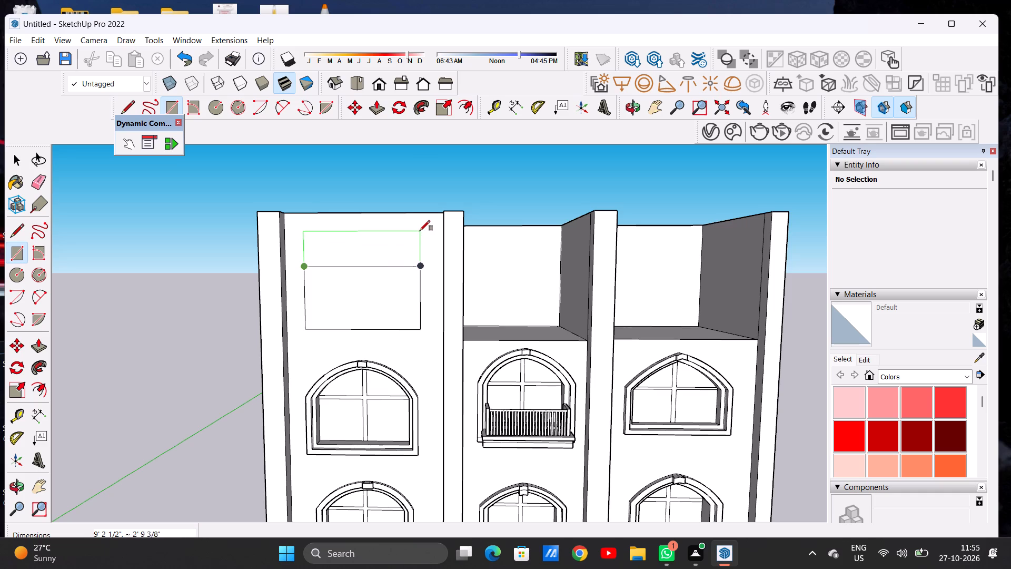
pyautogui.click(421, 228)
pyautogui.press('space')
# Draw two sloping lines from the upper rectangle's bottom corners to its top-edge midpoint, each about 5' 6" long.
pyautogui.write('L')
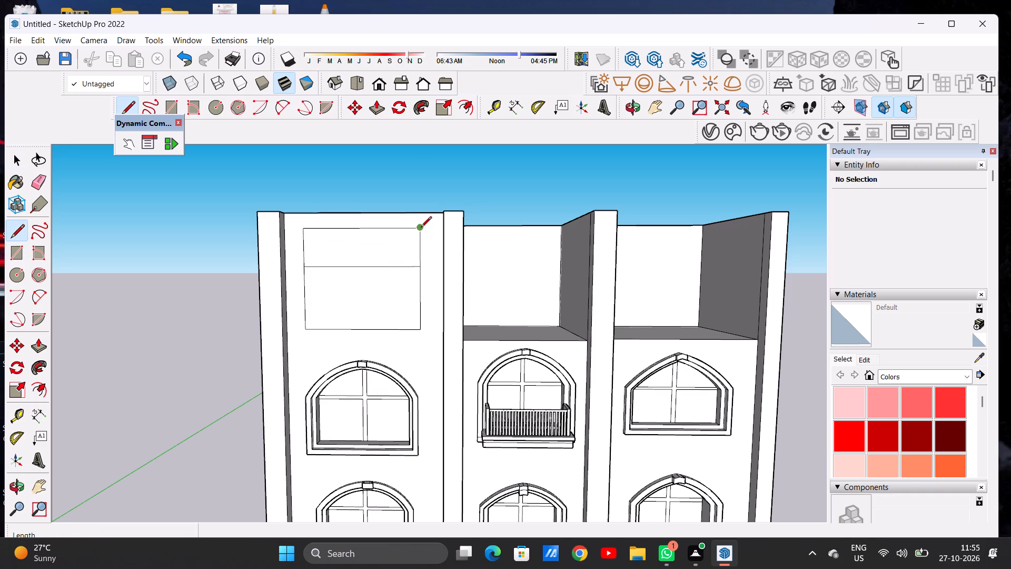
pyautogui.scroll(2, 421, 228)
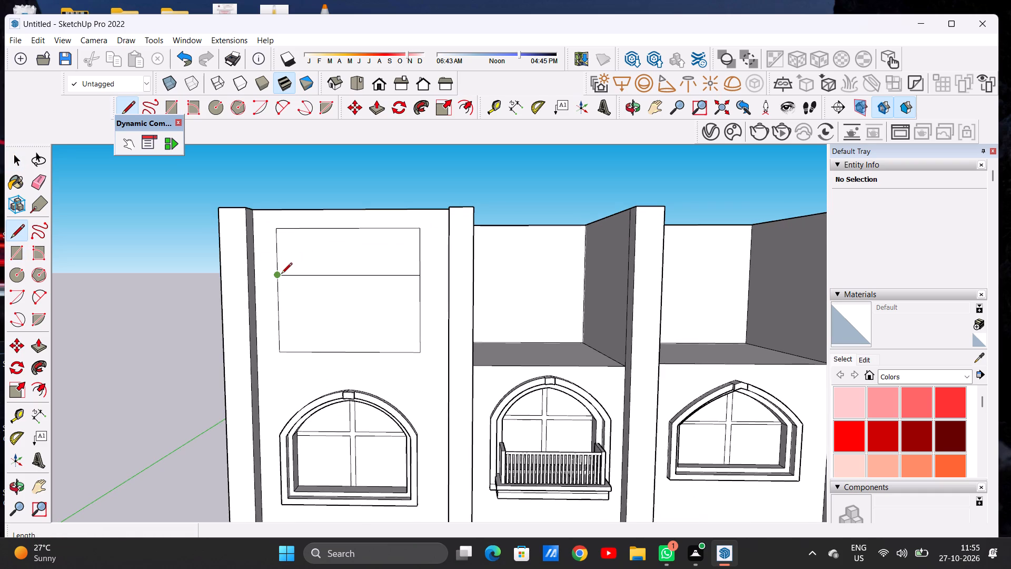
pyautogui.click(281, 274)
pyautogui.click(345, 230)
pyautogui.click(347, 230)
pyautogui.click(420, 272)
pyautogui.press('space')
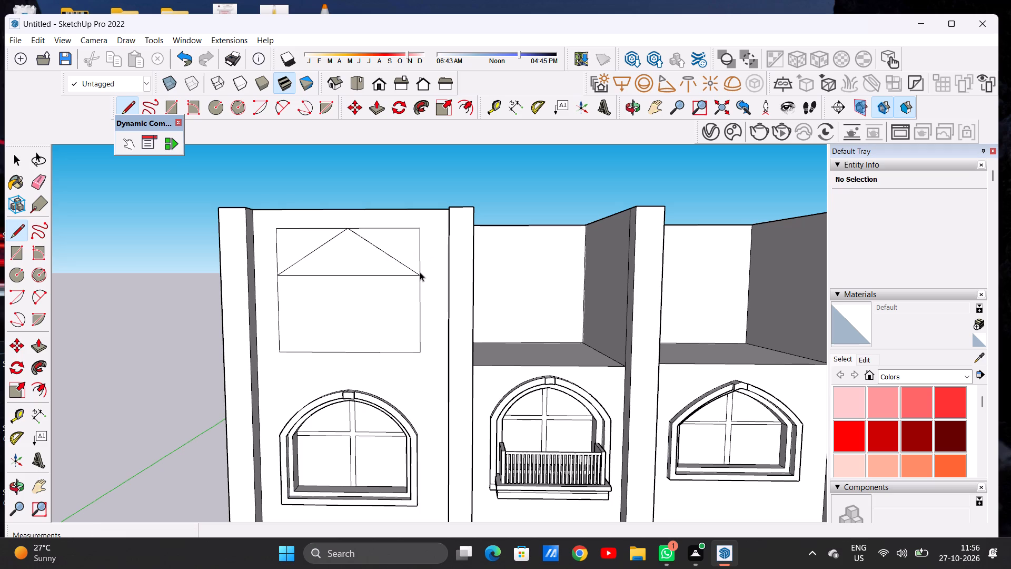
# Draw two arcs over the sloping lines, each bulging outward about 6", to form a pointed arch.
pyautogui.scroll(-10, 393, 319)
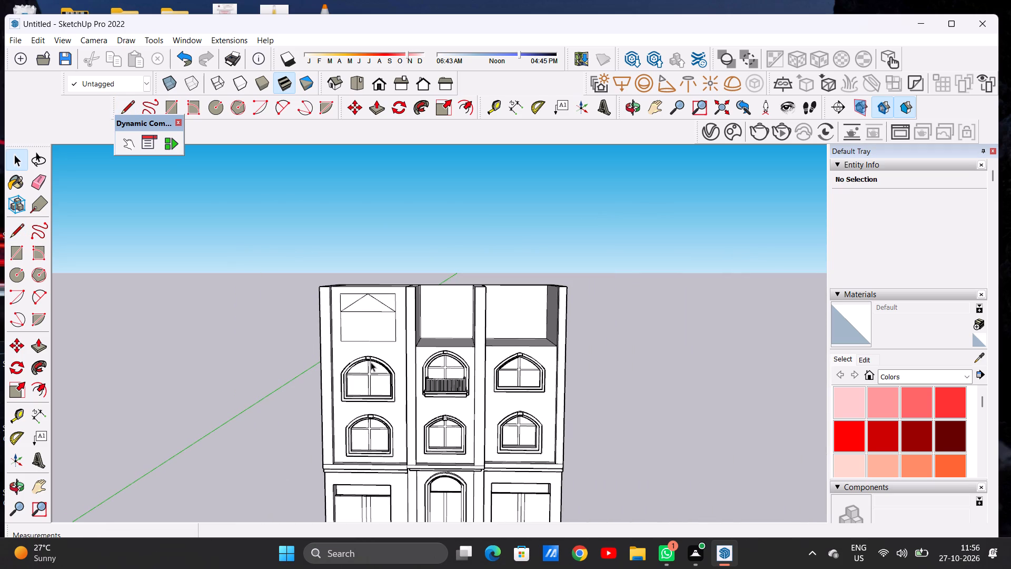
pyautogui.scroll(4, 378, 322)
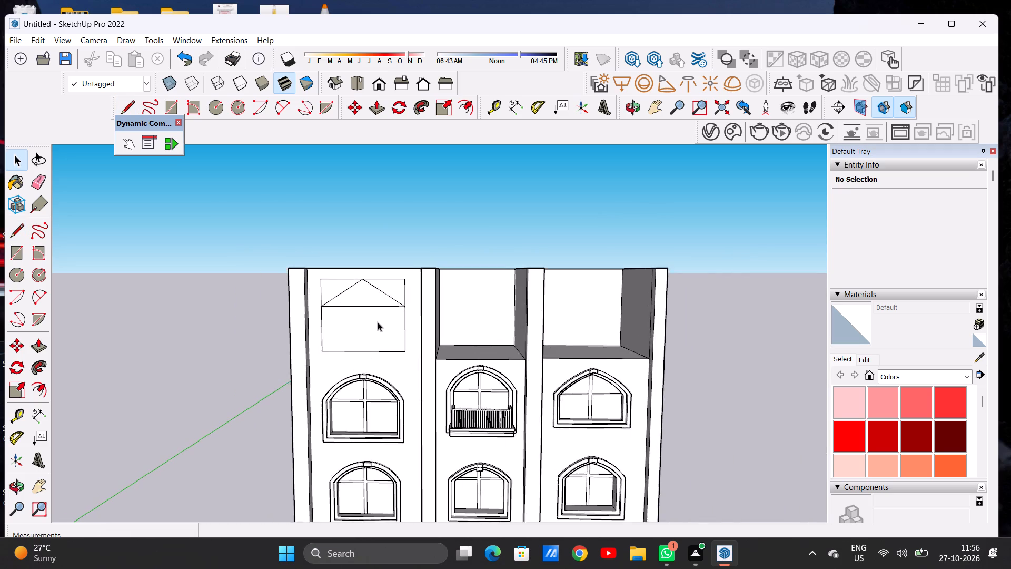
pyautogui.scroll(2, 378, 322)
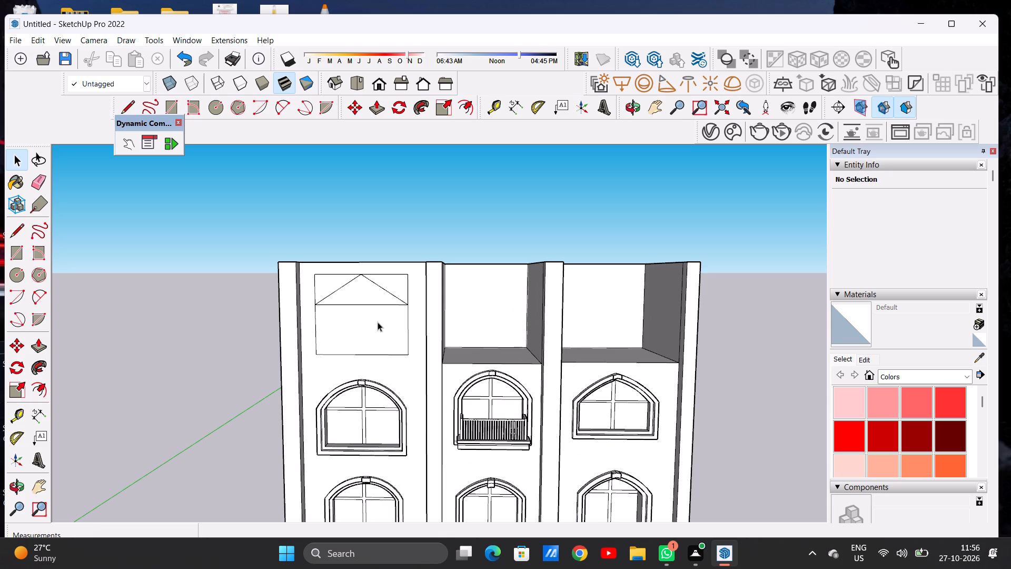
pyautogui.scroll(-5, 372, 341)
pyautogui.scroll(11, 386, 302)
pyautogui.click(281, 115)
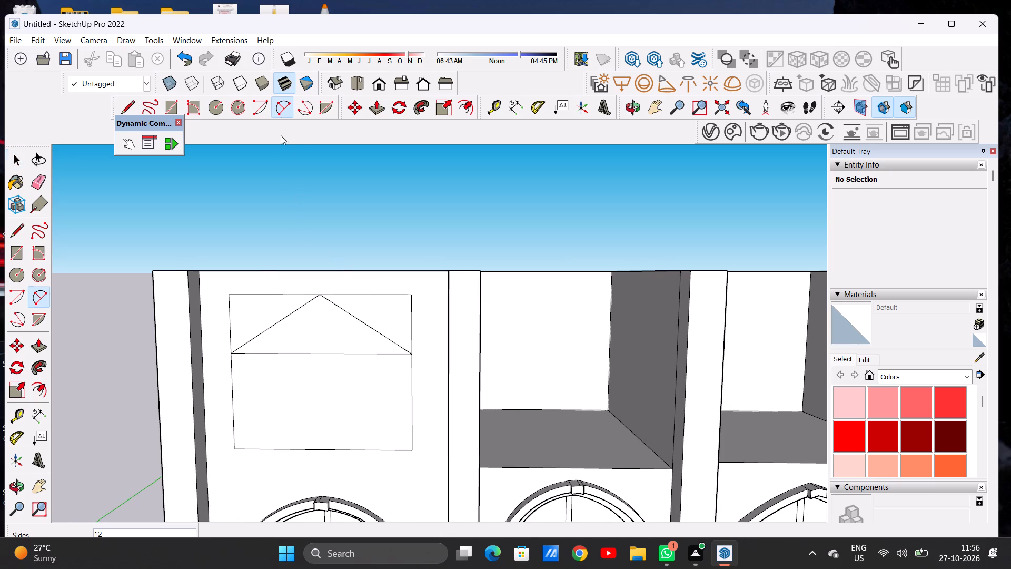
pyautogui.click(231, 355)
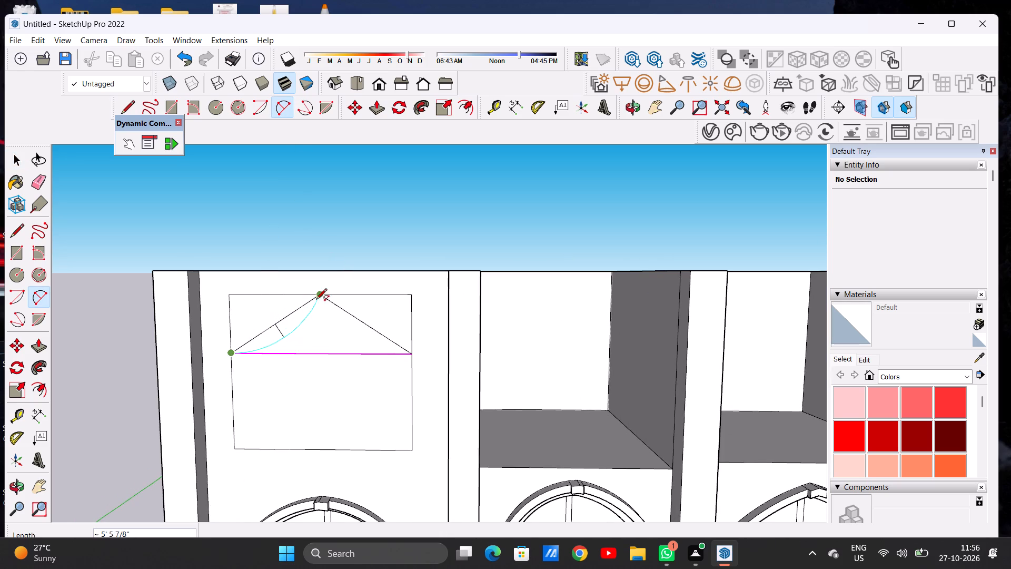
pyautogui.click(322, 295)
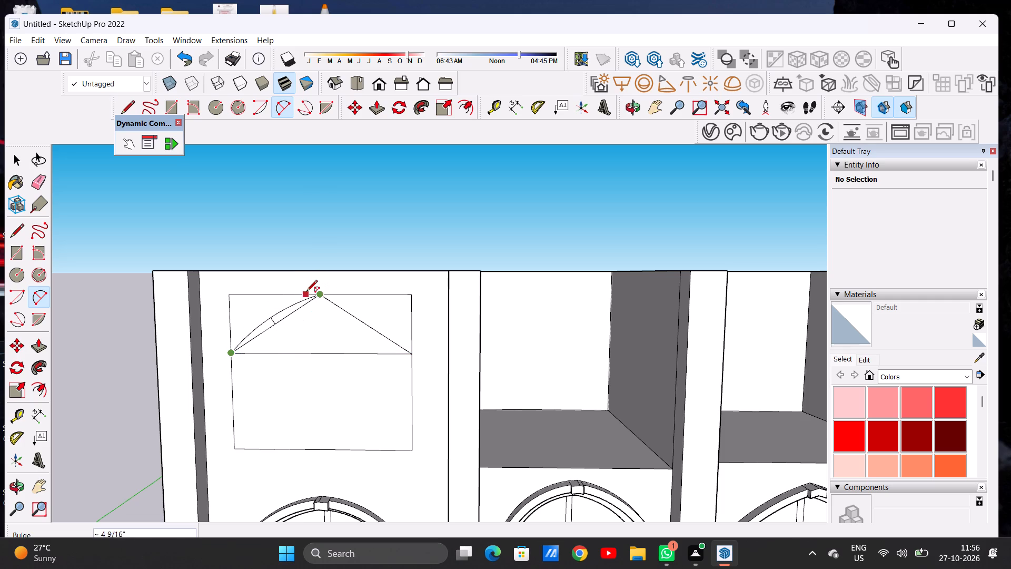
pyautogui.scroll(6, 306, 292)
pyautogui.click(304, 292)
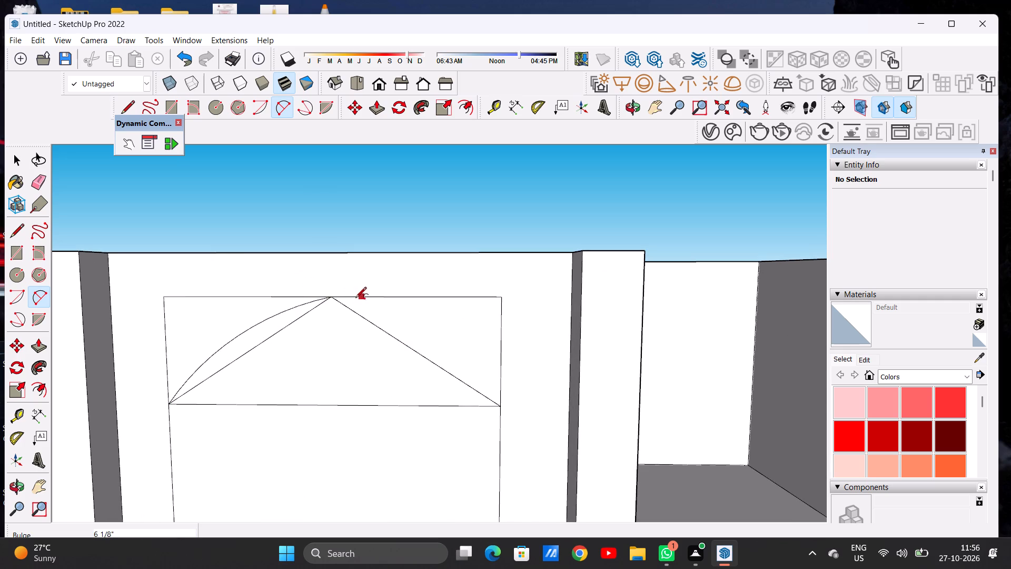
pyautogui.click(330, 299)
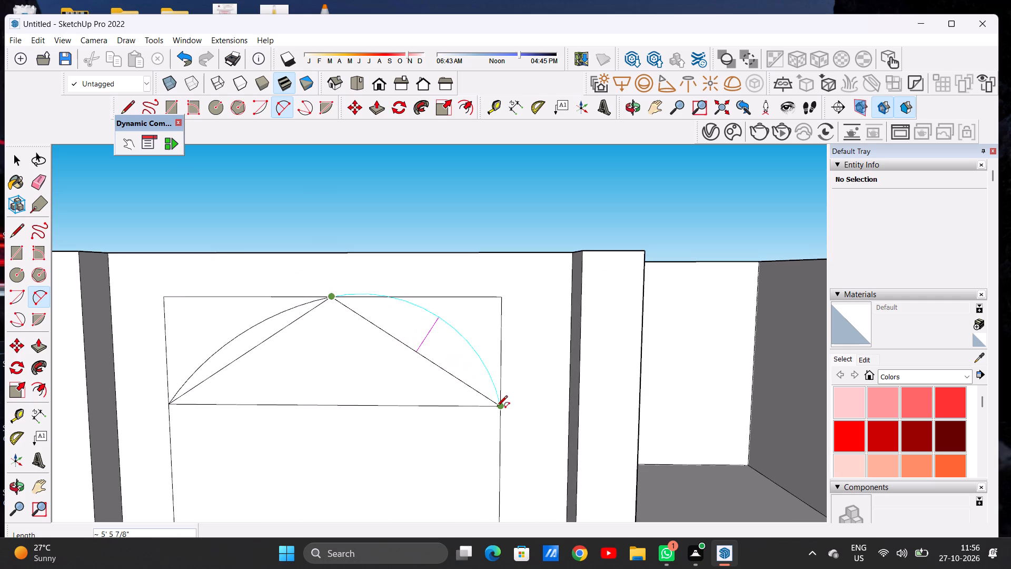
pyautogui.click(499, 408)
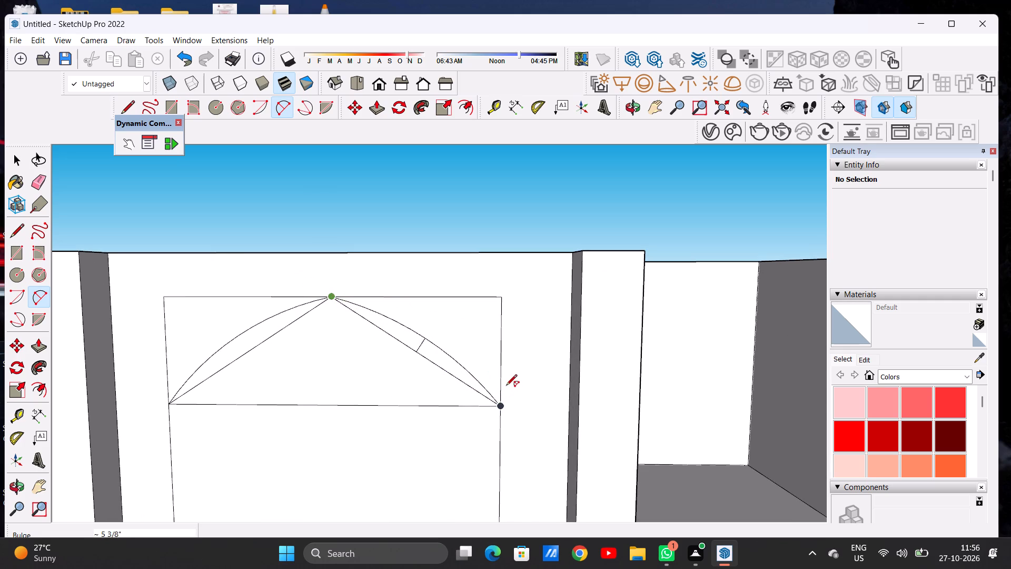
pyautogui.click(509, 384)
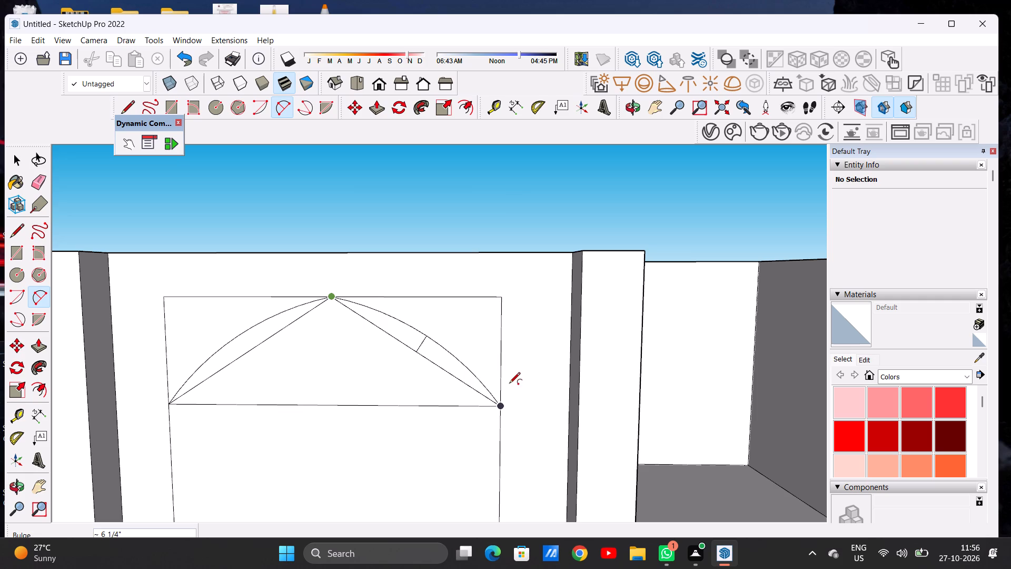
pyautogui.press('space')
# Erase the shared horizontal line, both sloping lines and the upper rectangle's outer edges, leaving a single pointed-arch outline.
pyautogui.write('E')
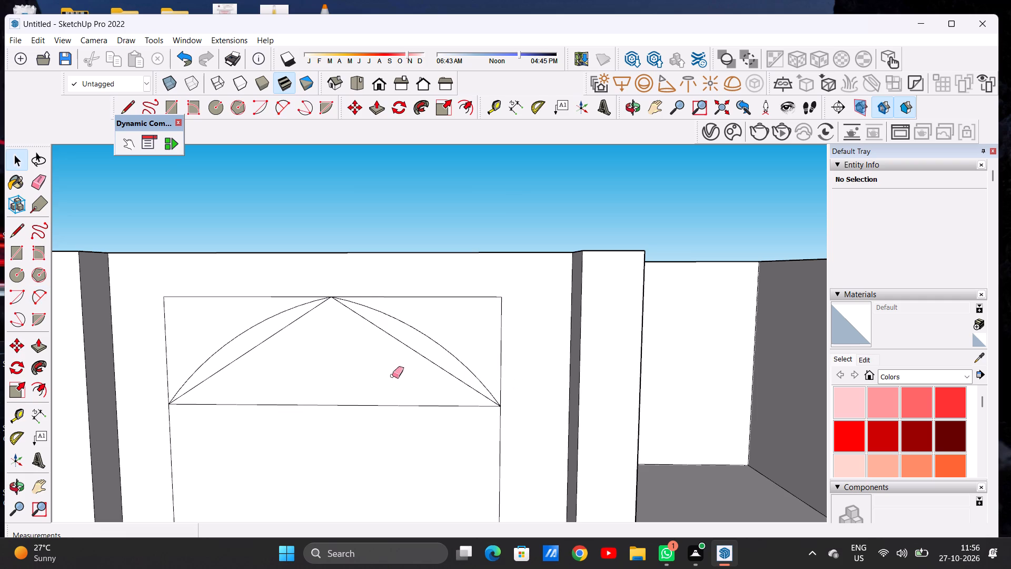
pyautogui.scroll(1, 295, 371)
pyautogui.moveTo(305, 414); pyautogui.dragTo(306, 418)
pyautogui.moveTo(298, 404); pyautogui.dragTo(300, 420)
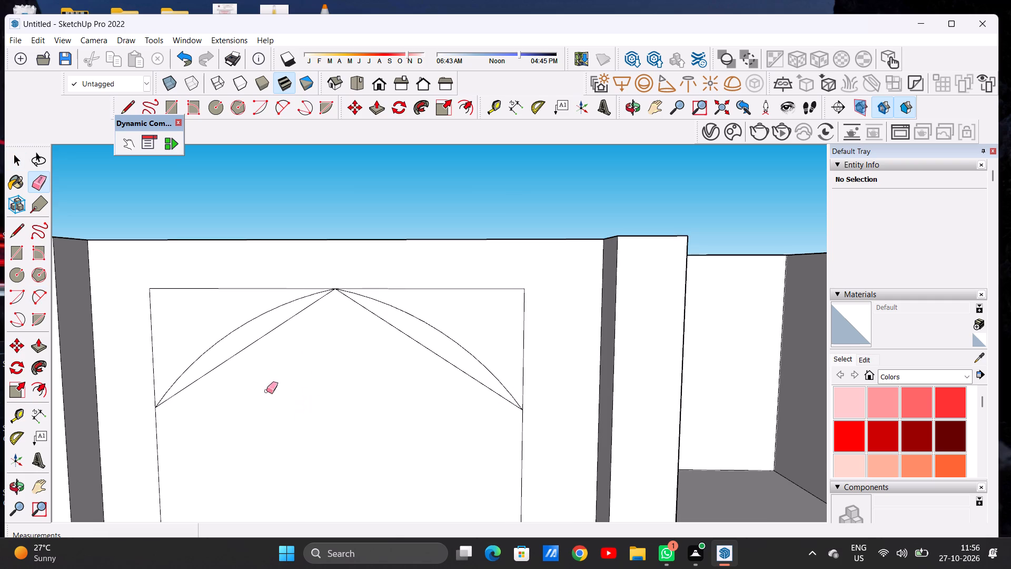
pyautogui.moveTo(234, 349); pyautogui.dragTo(237, 357)
pyautogui.moveTo(400, 334); pyautogui.dragTo(398, 340)
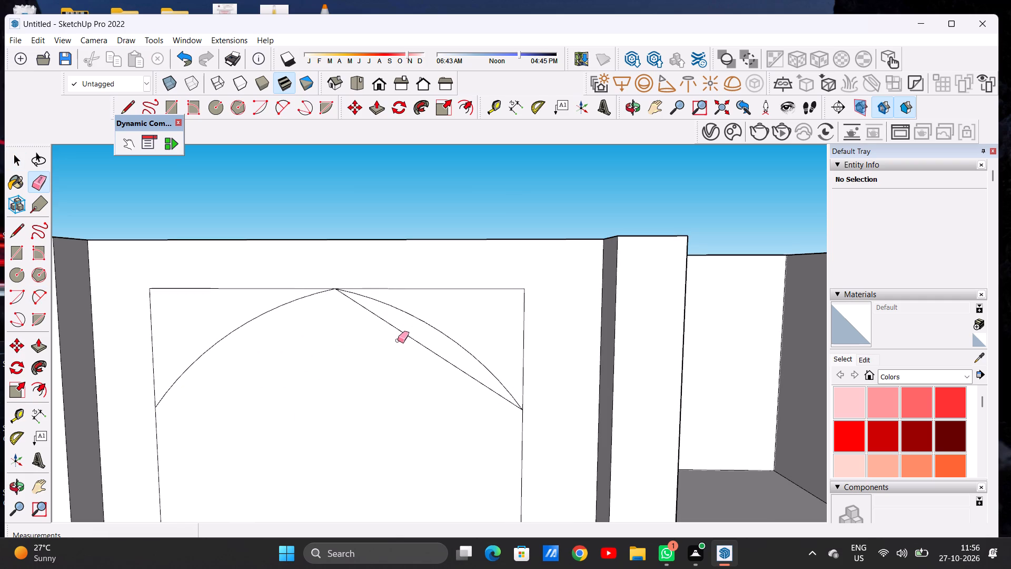
pyautogui.moveTo(430, 348); pyautogui.dragTo(426, 361)
pyautogui.moveTo(517, 287); pyautogui.dragTo(519, 290)
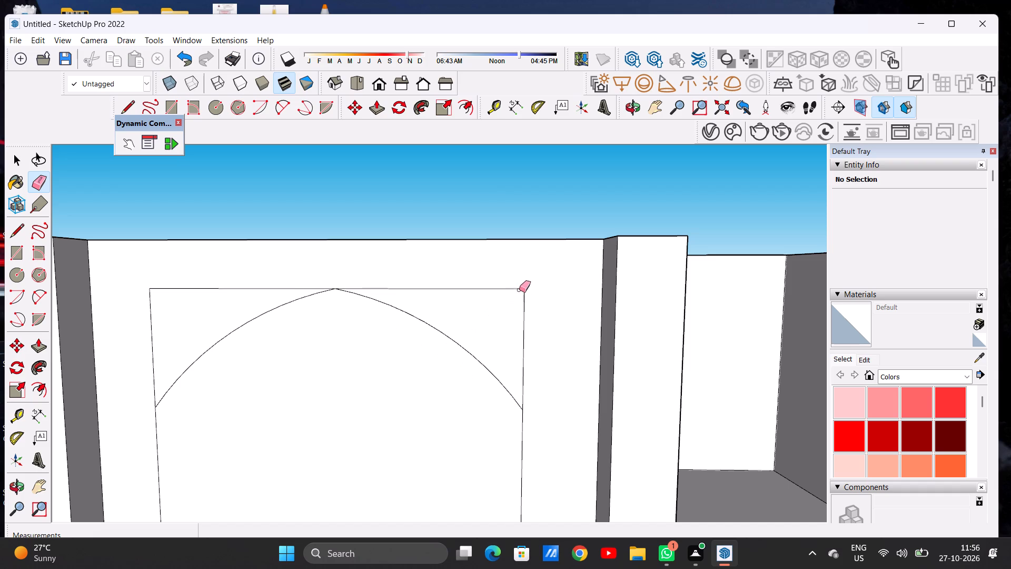
pyautogui.moveTo(519, 290); pyautogui.dragTo(530, 300)
pyautogui.moveTo(157, 289); pyautogui.dragTo(142, 306)
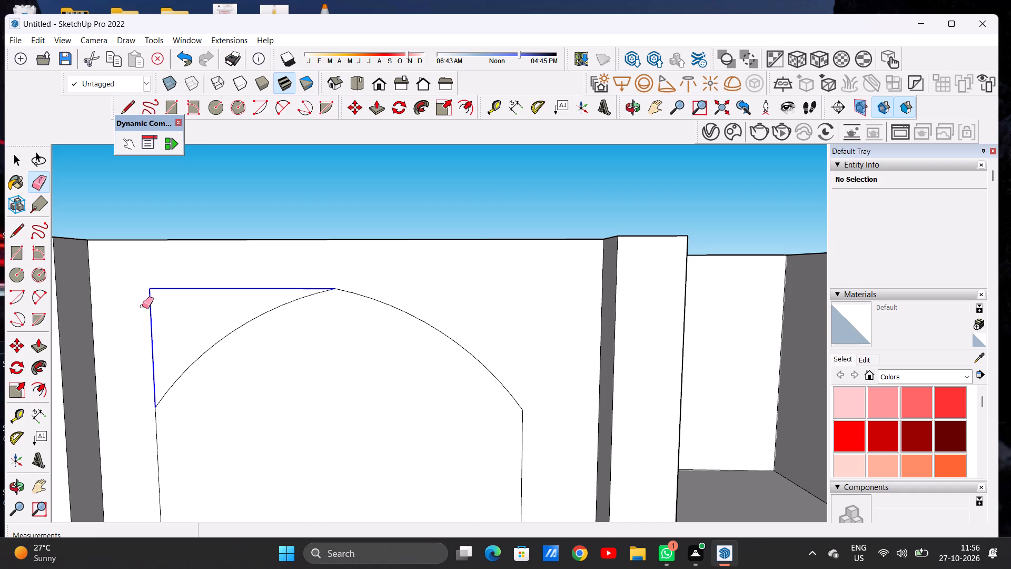
pyautogui.press('space')
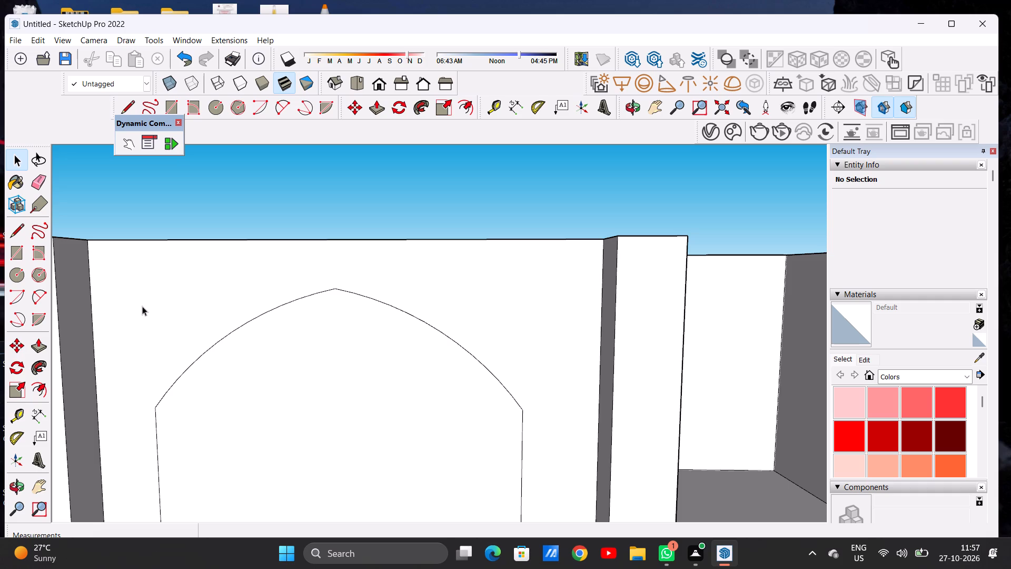
# Compare the proportions of the new pointed-arch outline with the windows on the storeys below.
pyautogui.scroll(-6, 185, 325)
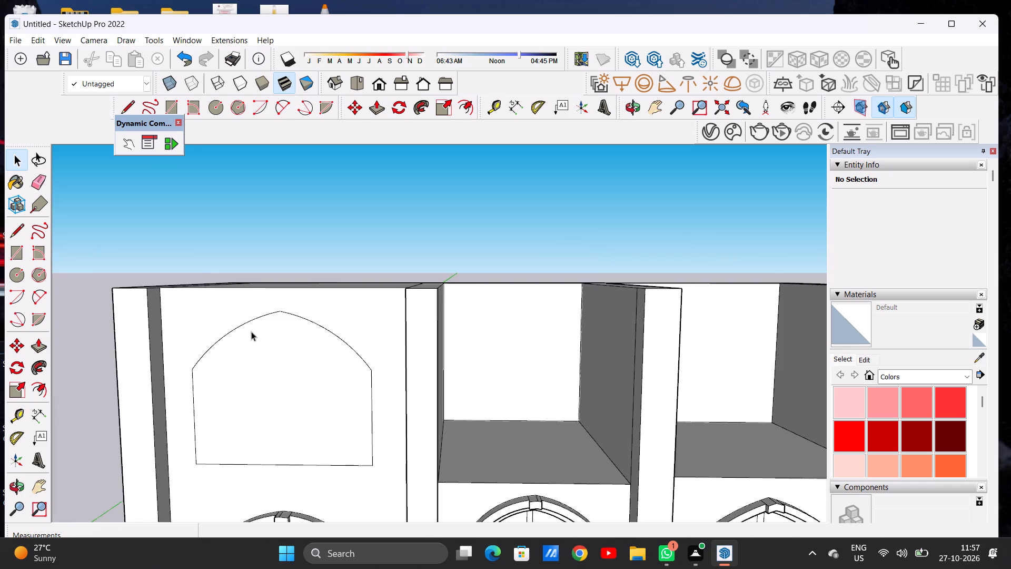
pyautogui.scroll(-9, 251, 331)
pyautogui.scroll(-6, 321, 327)
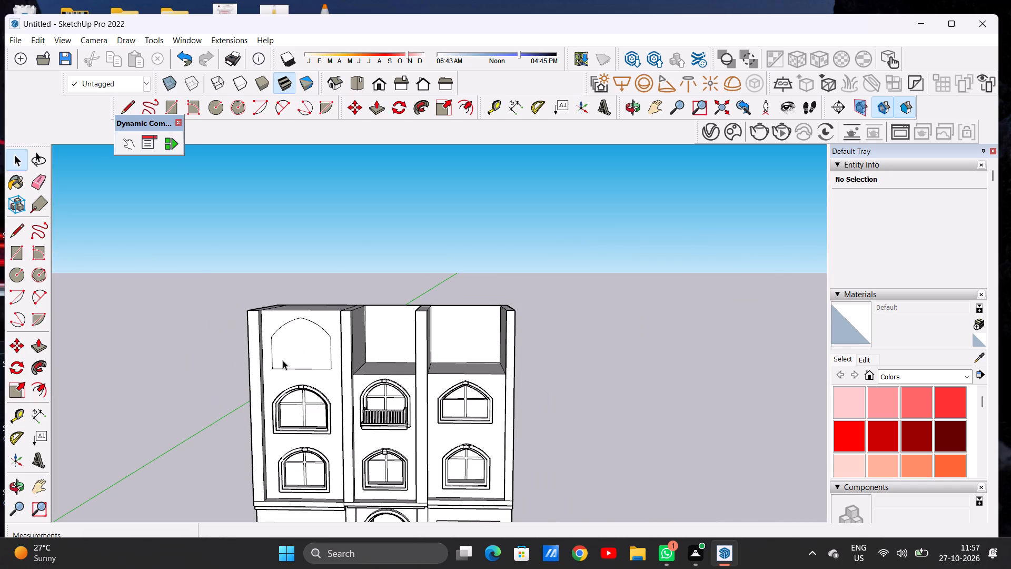
pyautogui.scroll(-5, 350, 318)
pyautogui.scroll(7, 295, 347)
pyautogui.scroll(-1, 295, 347)
pyautogui.scroll(1, 295, 347)
pyautogui.scroll(1, 347, 332)
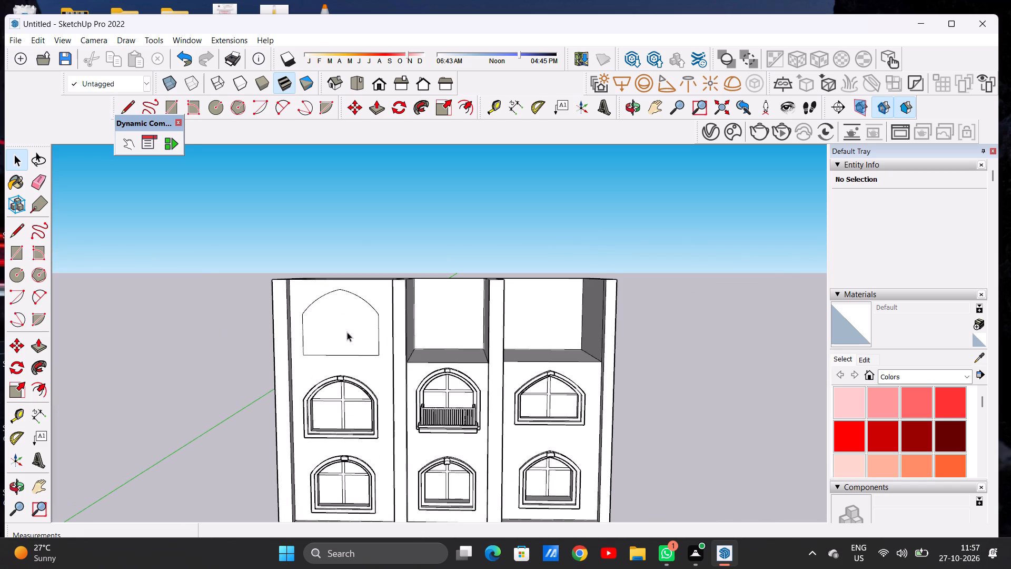
pyautogui.press('l')
pyautogui.scroll(3, 347, 332)
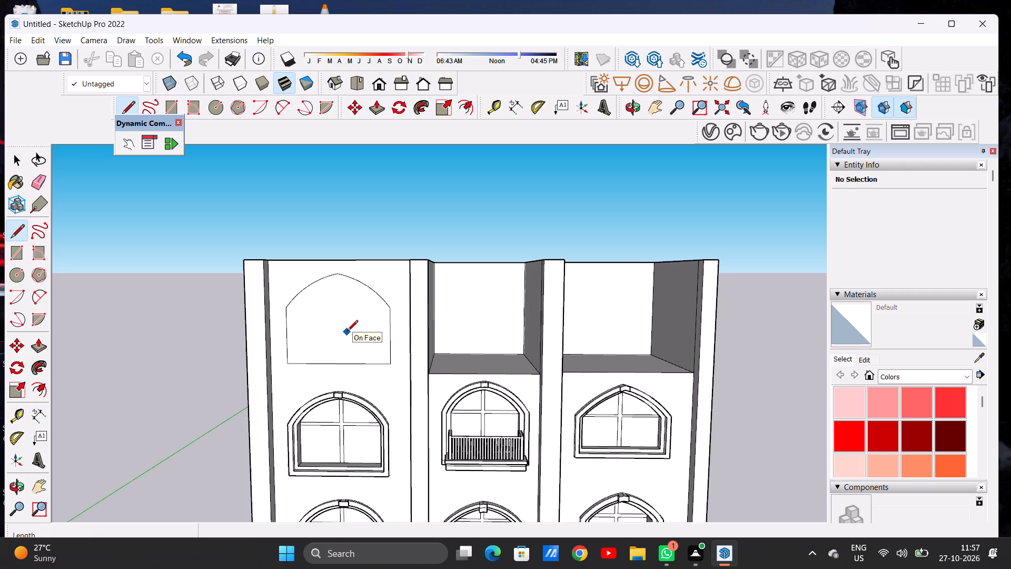
pyautogui.scroll(2, 347, 332)
pyautogui.press('space')
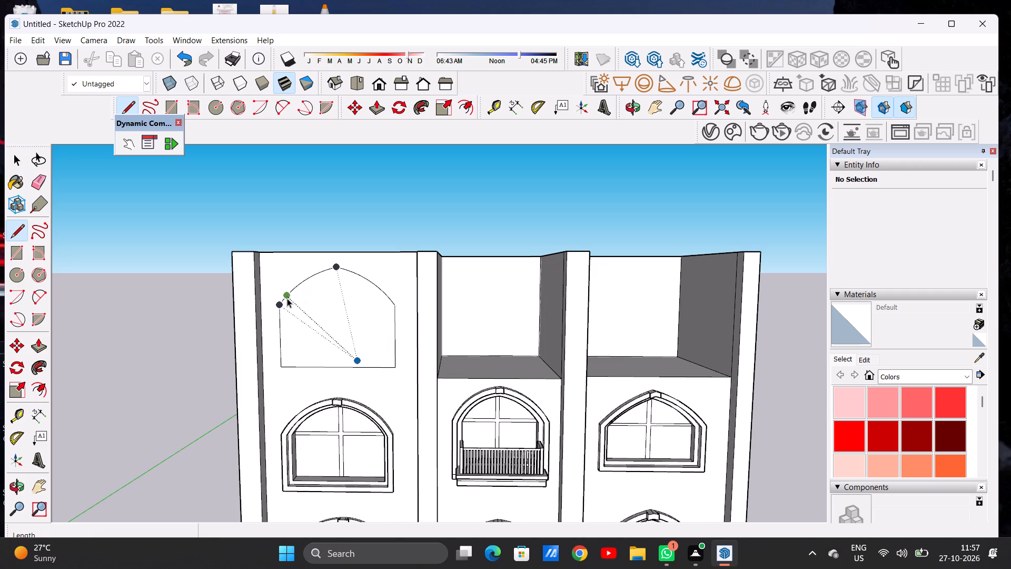
pyautogui.scroll(-13, 294, 294)
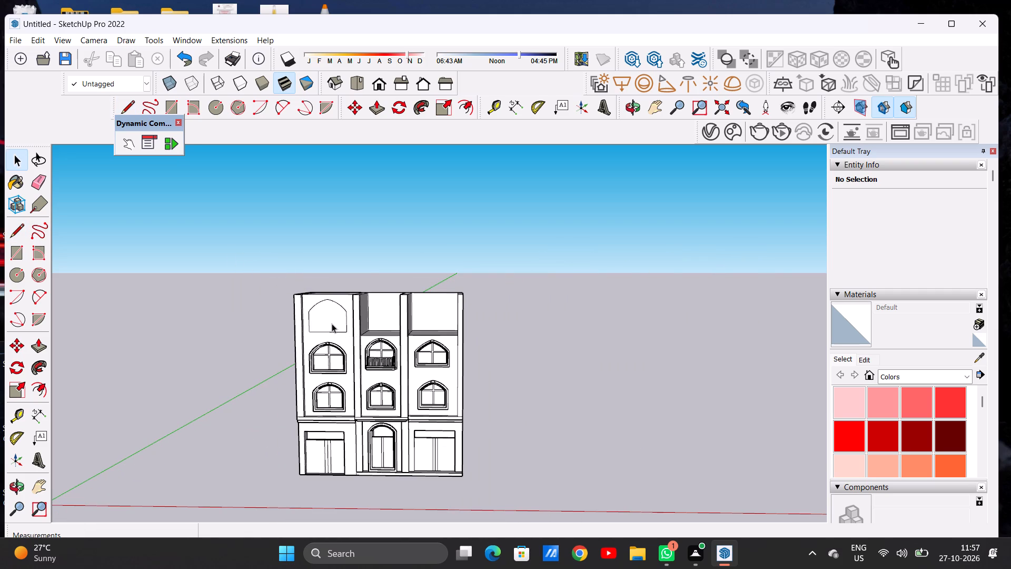
pyautogui.moveTo(331, 322); pyautogui.dragTo(352, 318, button='middle')
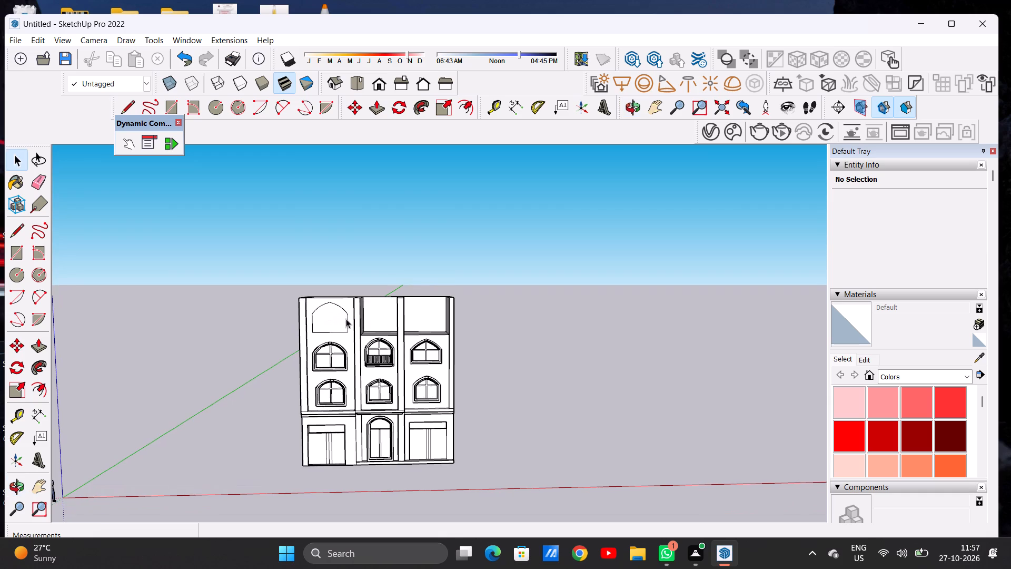
pyautogui.scroll(4, 323, 322)
pyautogui.press('o')
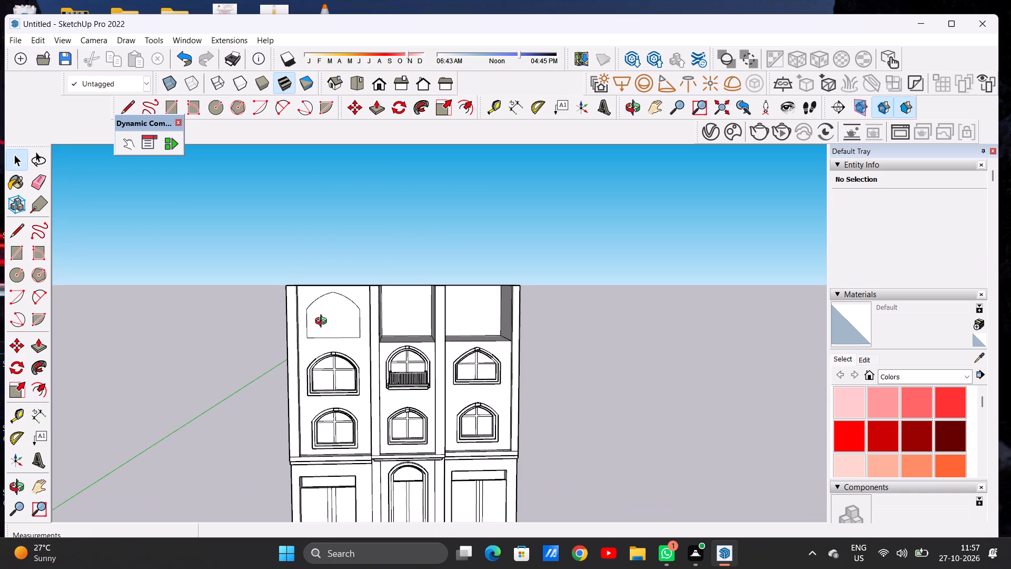
pyautogui.press('space')
pyautogui.press('space')
# Draw two vertical lines about 5' 8 1/2" long just inside the outline's sides, from the arch curve down to the bottom edge.
pyautogui.write('L')
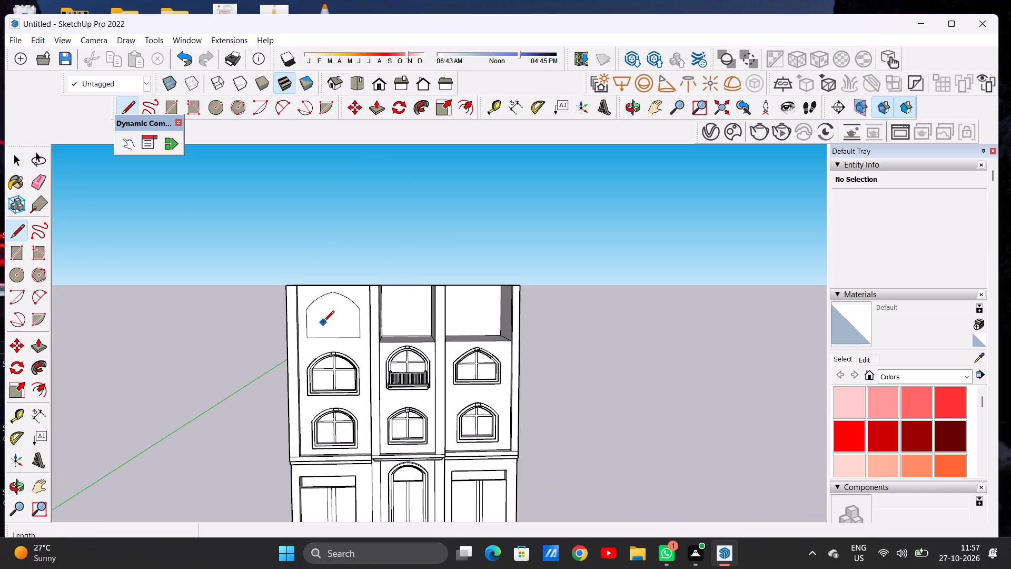
pyautogui.scroll(10, 323, 322)
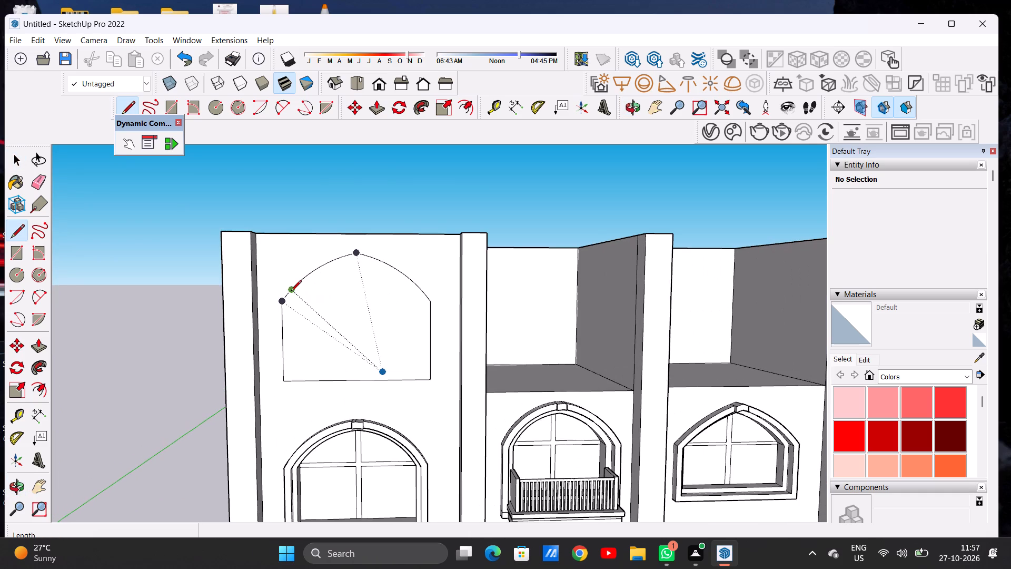
pyautogui.click(291, 292)
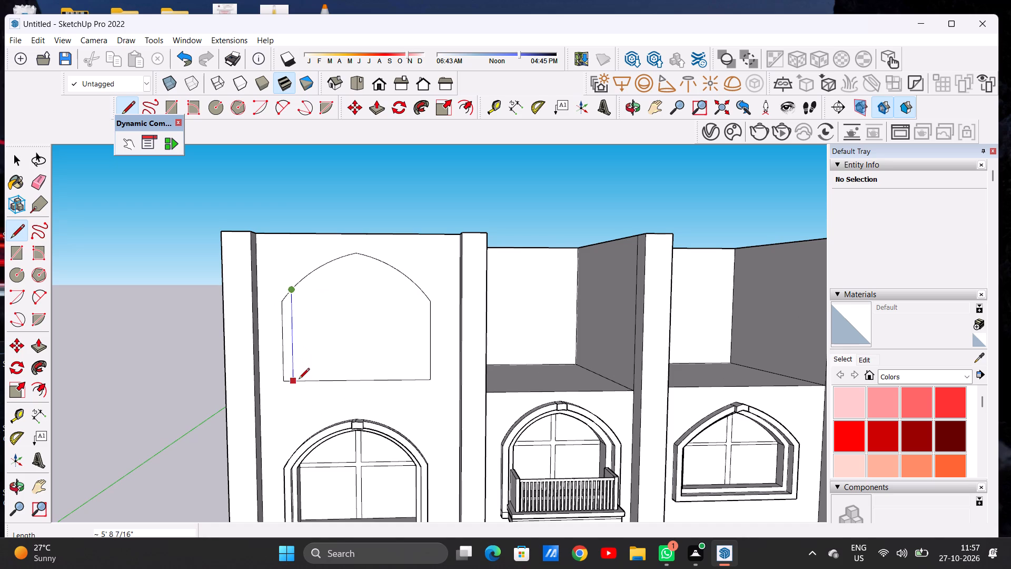
pyautogui.click(299, 380)
pyautogui.click(420, 289)
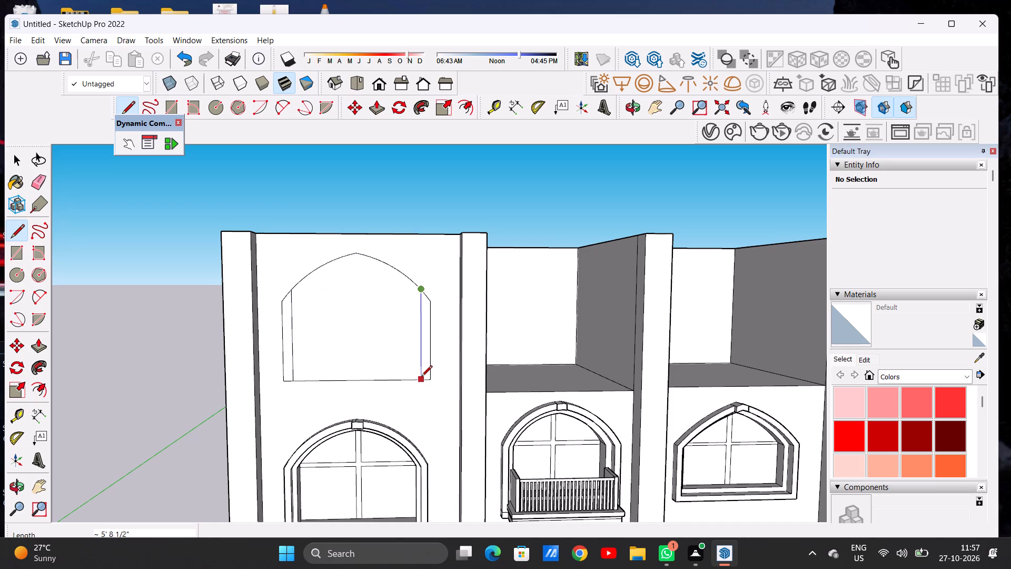
pyautogui.click(421, 377)
pyautogui.press('space')
# Erase the outline's original sides, arc ends and bottom-edge stubs outside the two new vertical lines to narrow the window.
pyautogui.write('E')
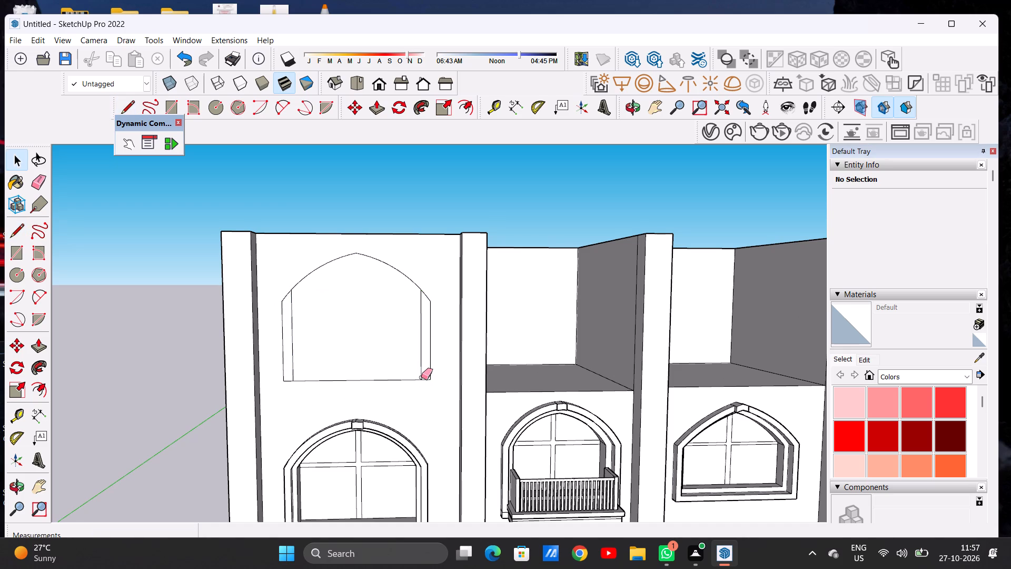
pyautogui.scroll(5, 421, 377)
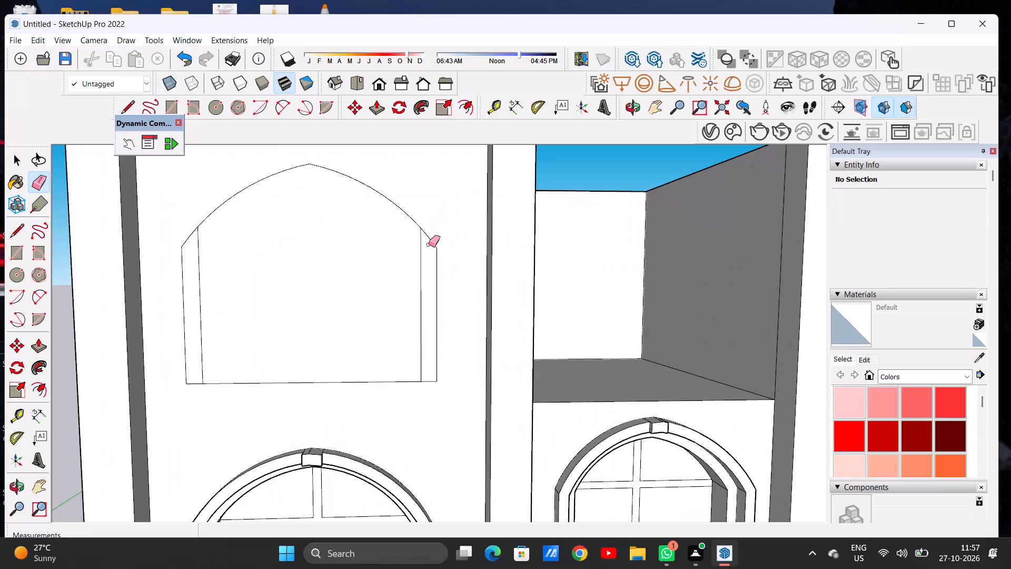
pyautogui.moveTo(428, 237); pyautogui.dragTo(434, 254)
pyautogui.moveTo(435, 343); pyautogui.dragTo(441, 356)
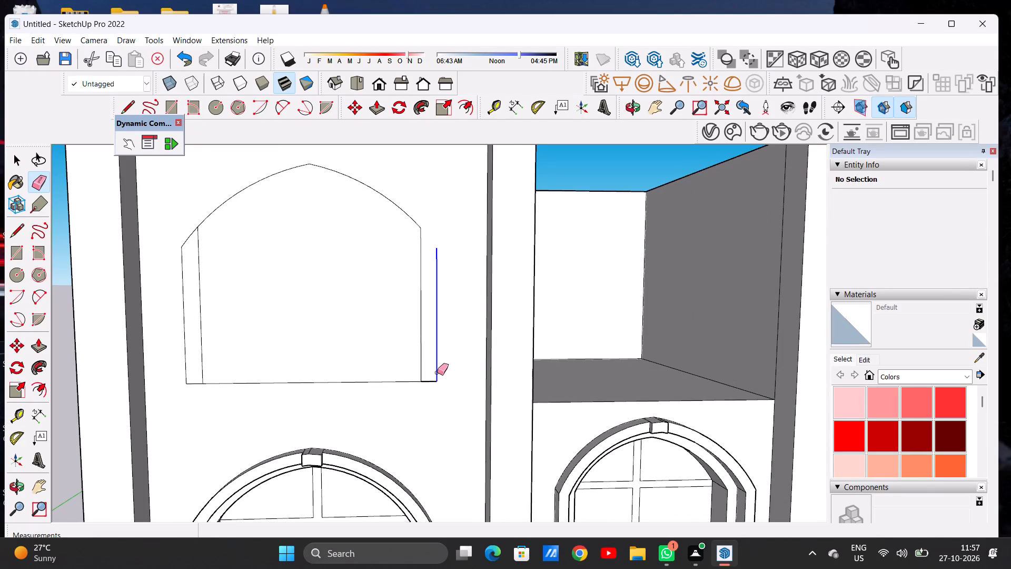
pyautogui.moveTo(432, 380); pyautogui.dragTo(433, 388)
pyautogui.scroll(-4, 435, 344)
pyautogui.scroll(7, 255, 370)
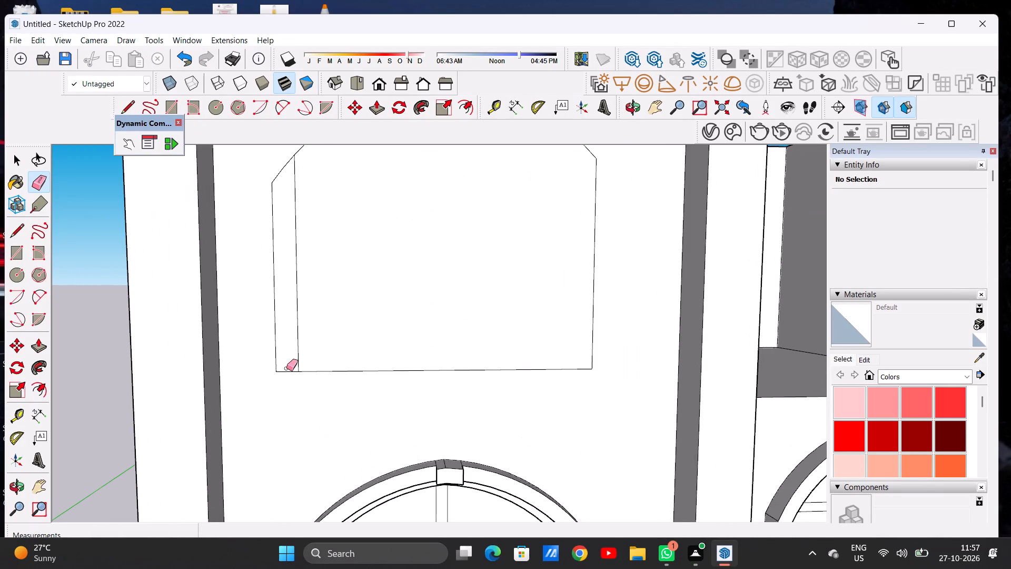
pyautogui.moveTo(287, 369); pyautogui.dragTo(289, 377)
pyautogui.moveTo(282, 354); pyautogui.dragTo(267, 359)
pyautogui.scroll(-10, 270, 372)
pyautogui.scroll(7, 275, 278)
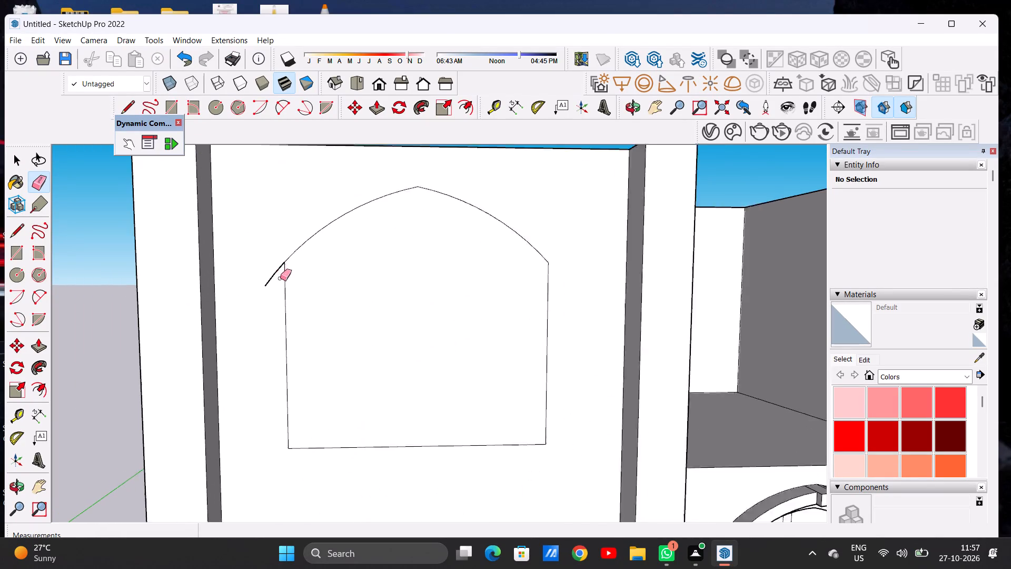
pyautogui.scroll(1, 280, 278)
pyautogui.moveTo(272, 267); pyautogui.dragTo(273, 278)
pyautogui.press('space')
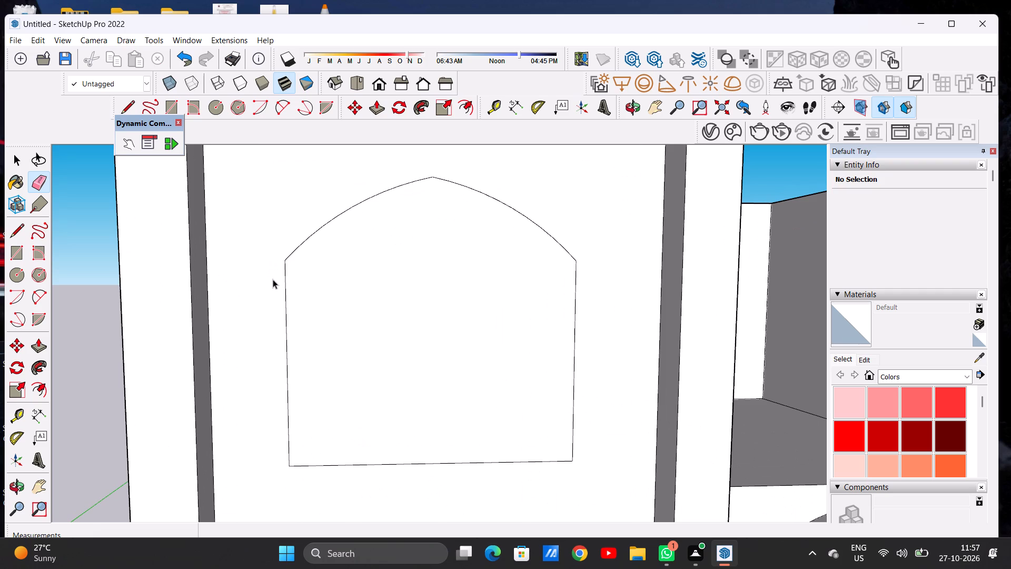
# Offset the narrowed arch outline inward about 5 9/16", and offset the resulting inner outline inward again to make two frame bands.
pyautogui.scroll(-6, 283, 277)
pyautogui.scroll(1, 338, 278)
pyautogui.scroll(-3, 337, 279)
pyautogui.scroll(1, 327, 284)
pyautogui.scroll(-9, 326, 284)
pyautogui.scroll(3, 369, 279)
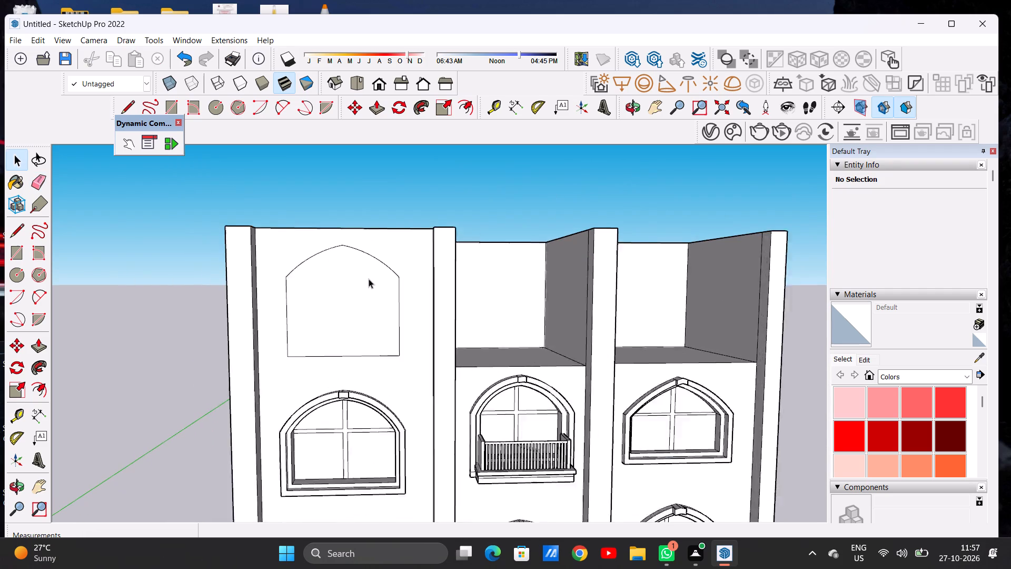
pyautogui.scroll(2, 369, 279)
pyautogui.write('OF')
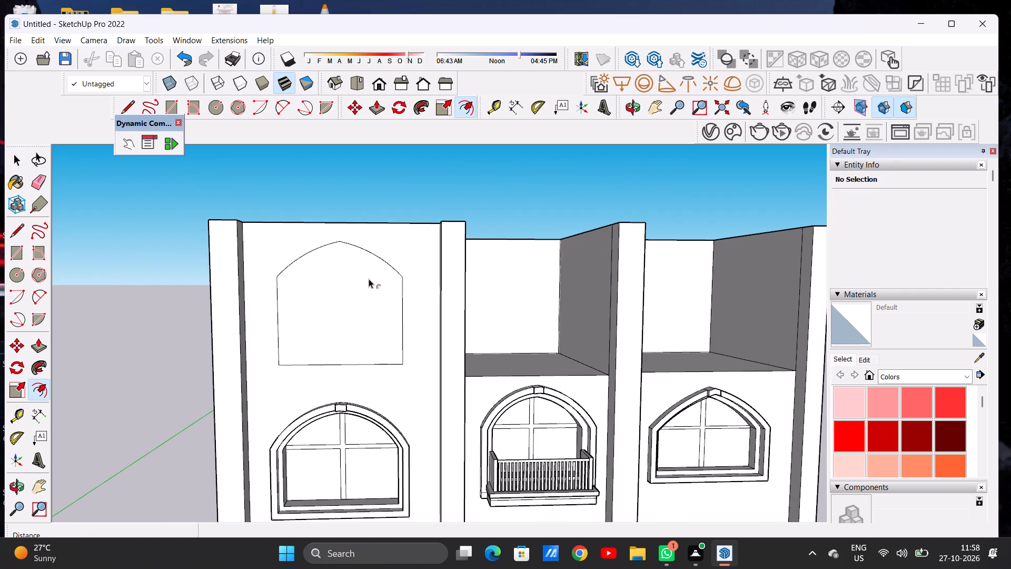
pyautogui.scroll(2, 345, 273)
pyautogui.click(321, 259)
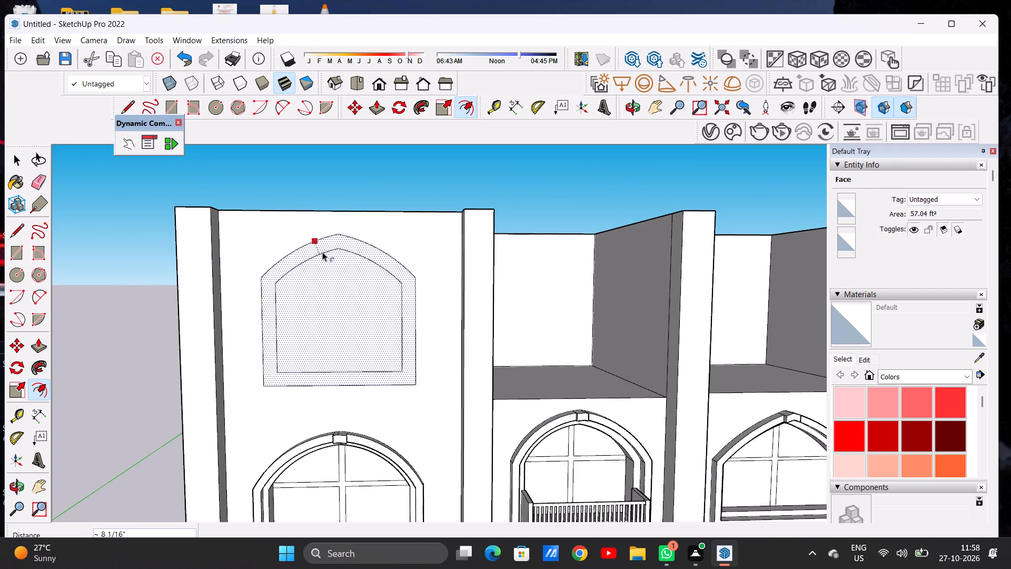
pyautogui.click(323, 248)
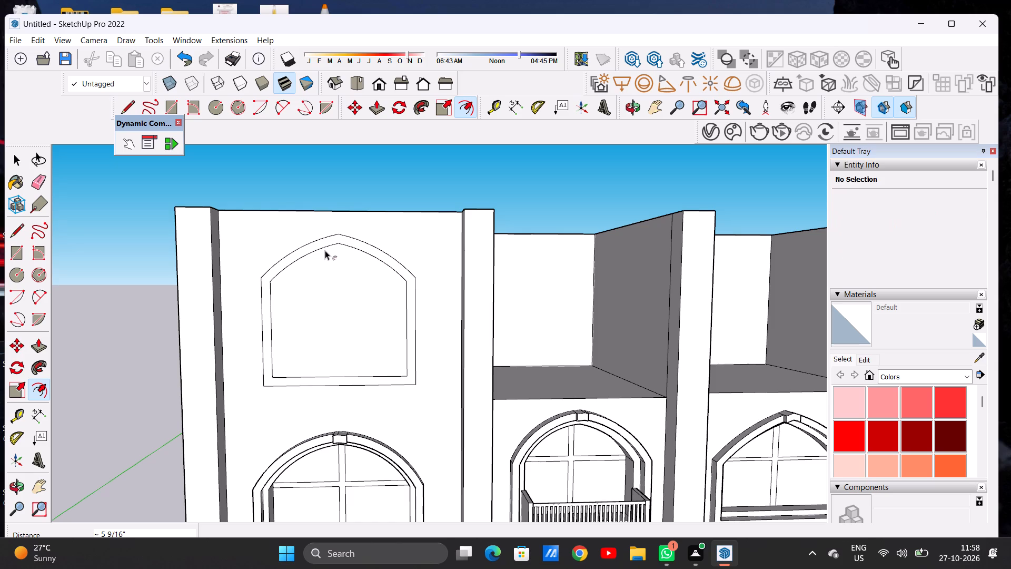
pyautogui.click(340, 247)
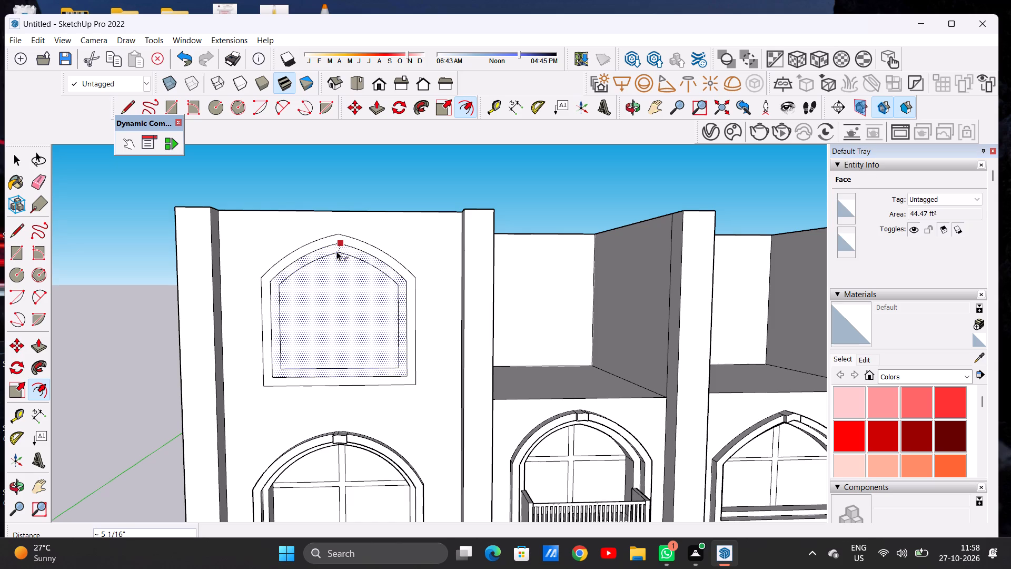
pyautogui.click(336, 250)
pyautogui.press('space')
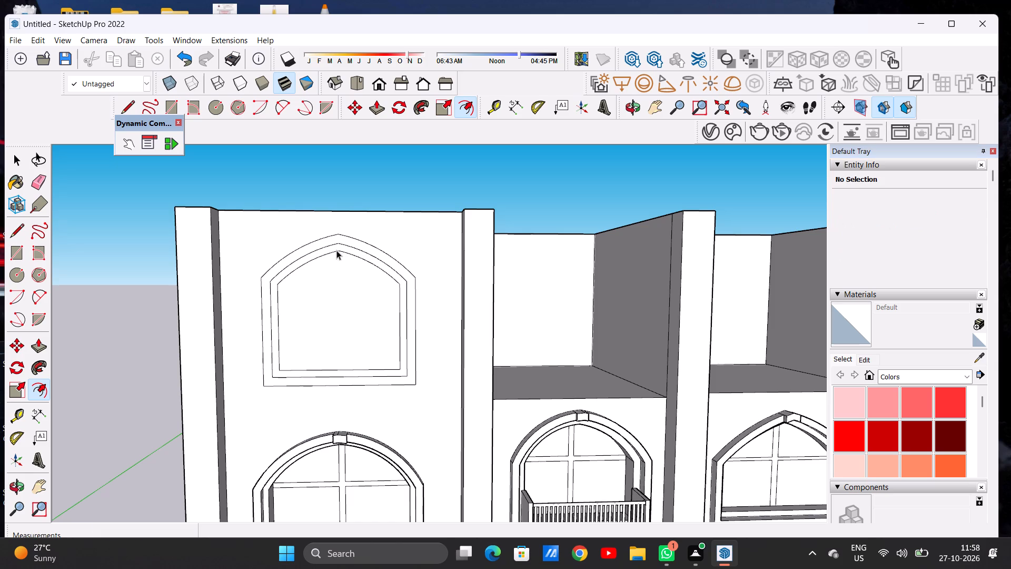
# Draw two vertical lines about 5 13/16" long across the outer frame band, one each side of the apex, to outline a keystone.
pyautogui.scroll(5, 343, 245)
pyautogui.press('l')
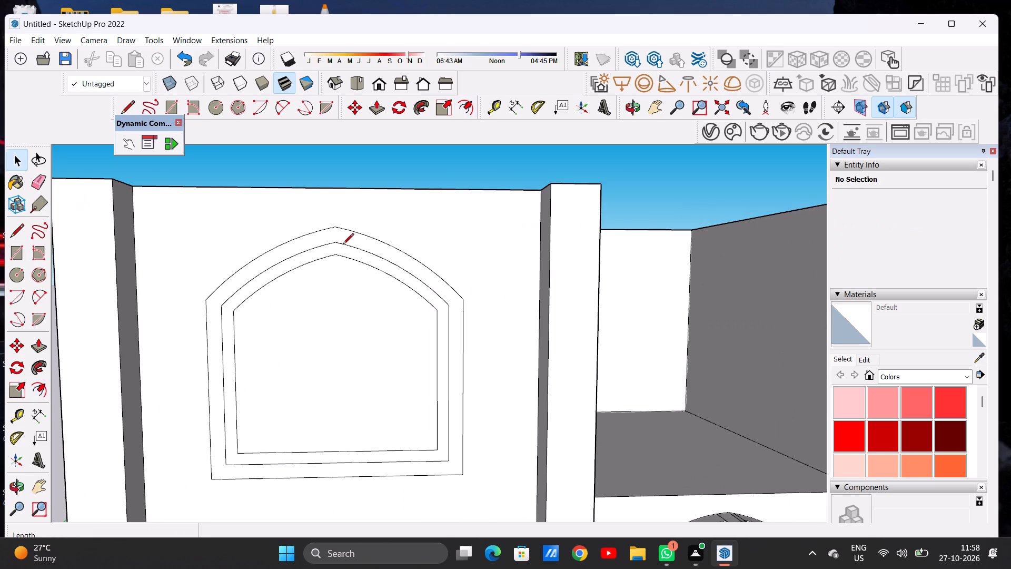
pyautogui.scroll(5, 343, 245)
pyautogui.click(302, 222)
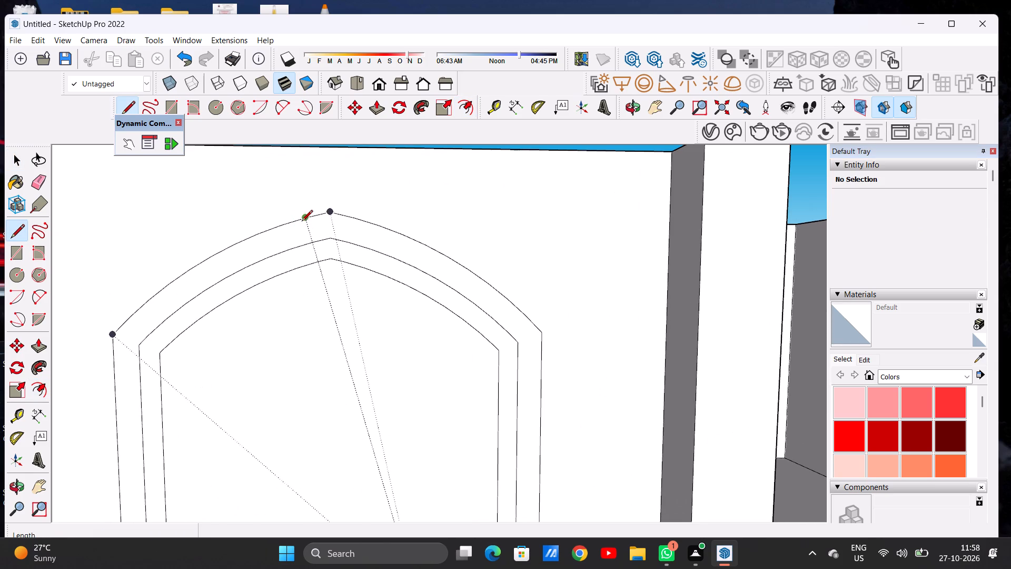
pyautogui.click(304, 241)
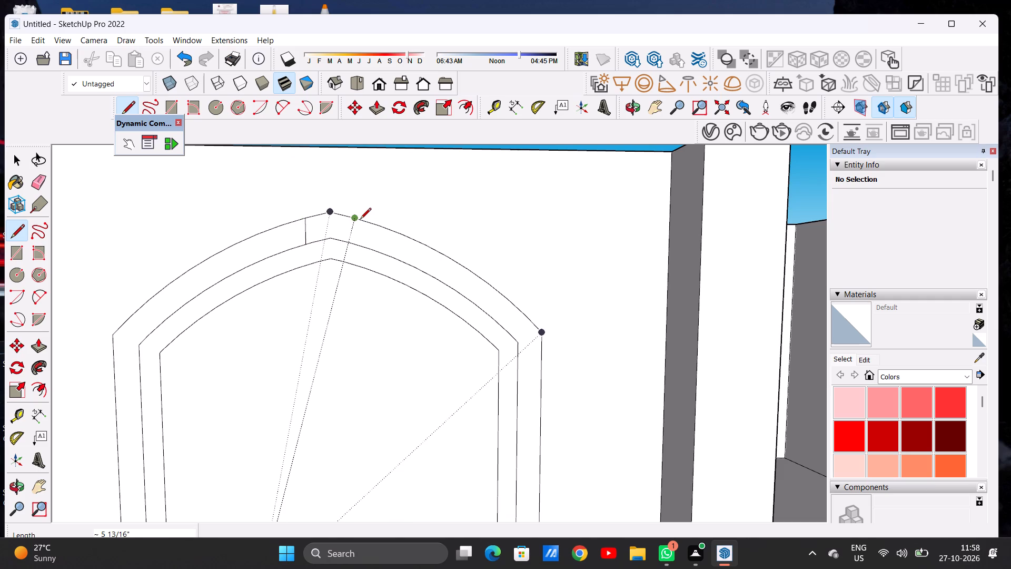
pyautogui.click(360, 220)
pyautogui.click(359, 240)
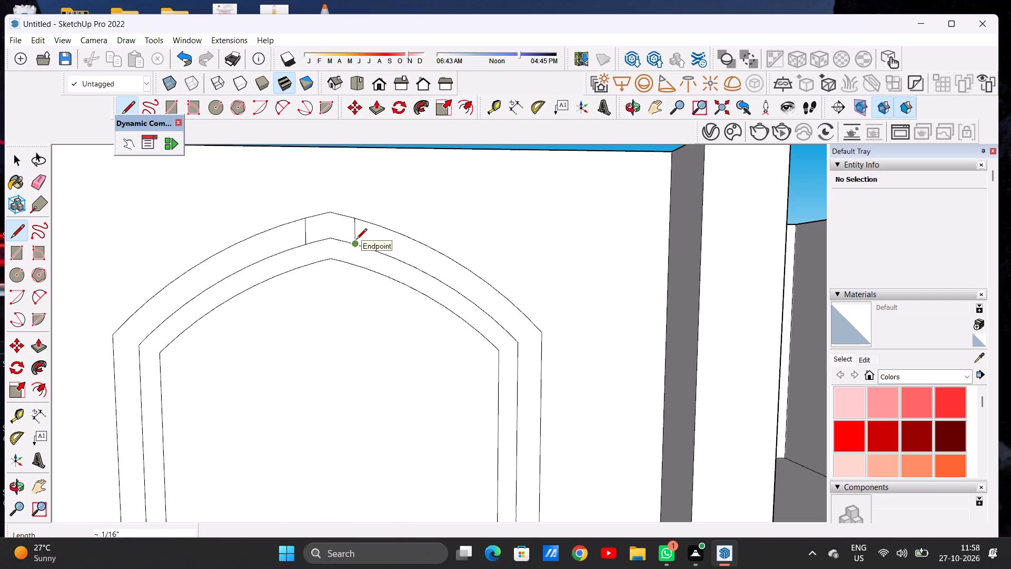
pyautogui.press('space')
pyautogui.scroll(-13, 341, 239)
pyautogui.scroll(2, 341, 289)
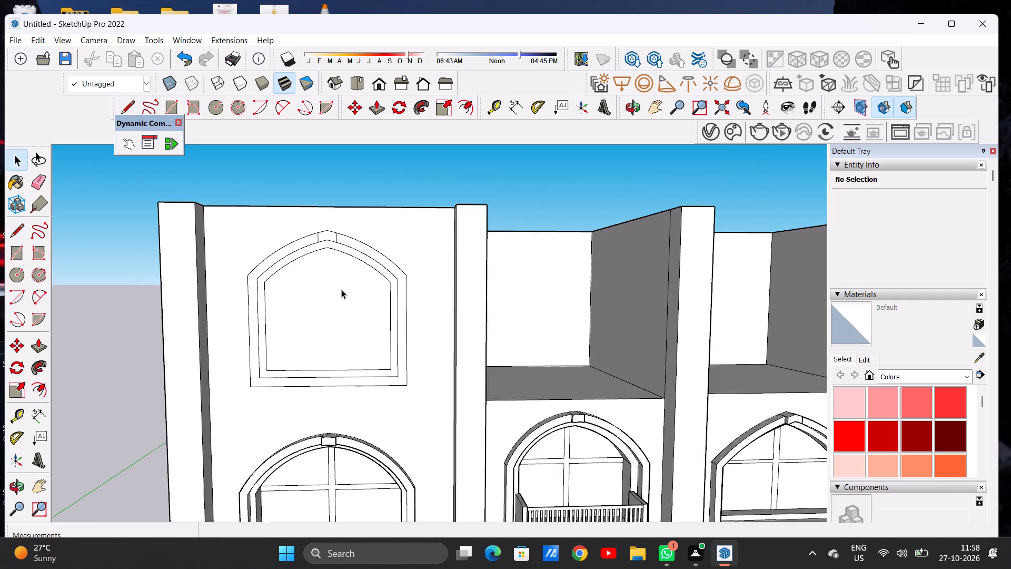
# Recess the innermost arched face of the new top-storey window about 10 3/16" into the wall with Push/Pull.
pyautogui.scroll(1, 341, 289)
pyautogui.press('p')
pyautogui.scroll(2, 325, 307)
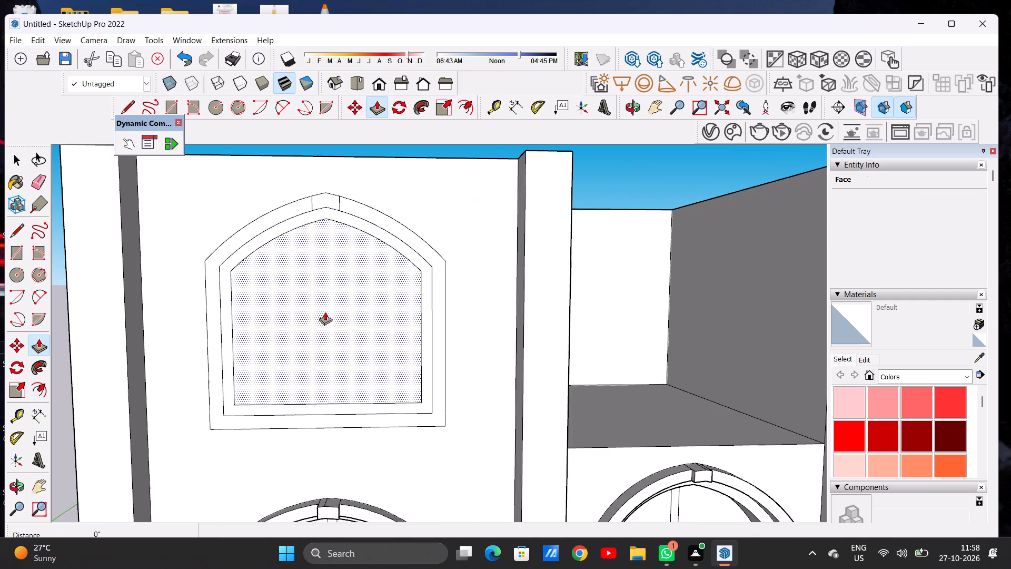
pyautogui.scroll(2, 325, 312)
pyautogui.click(313, 351)
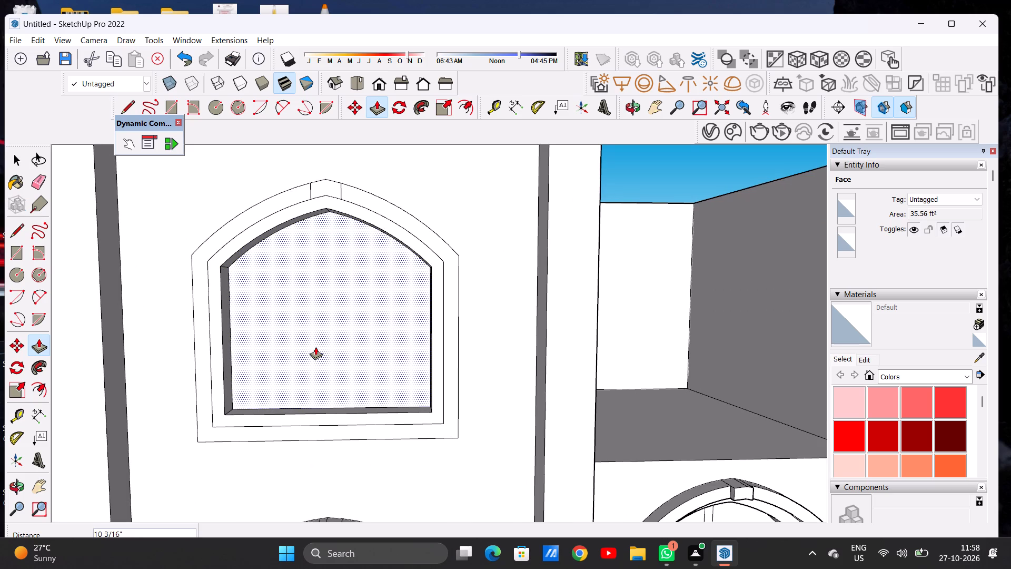
pyautogui.click(315, 347)
pyautogui.press('space')
# Extrude the new window's outer frame band outward about 8 5/8" from the wall, leaving out the keystone face.
pyautogui.scroll(-3, 270, 340)
pyautogui.scroll(1, 264, 340)
pyautogui.scroll(-2, 264, 340)
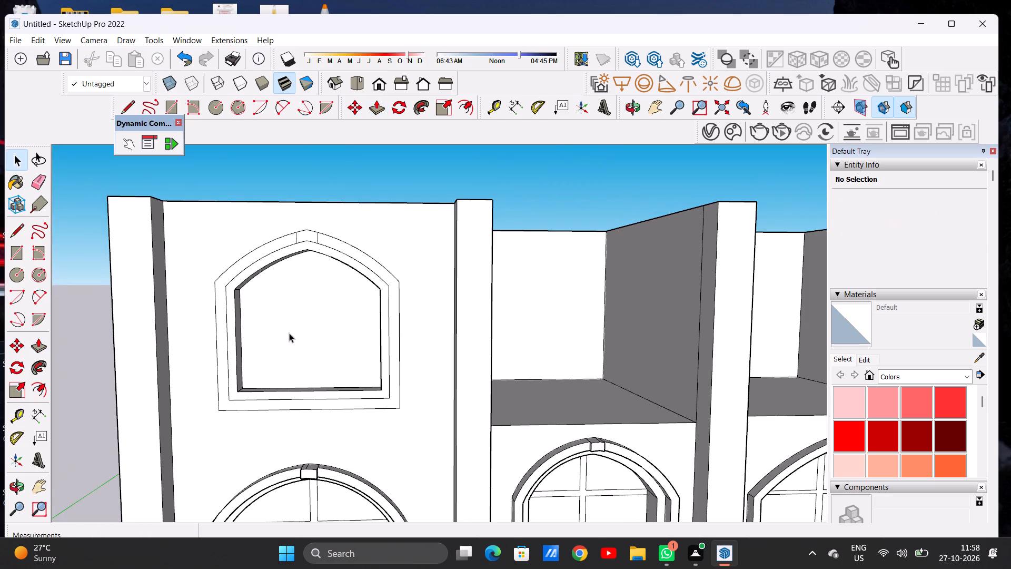
pyautogui.moveTo(217, 364); pyautogui.dragTo(179, 443, button='middle')
pyautogui.scroll(5, 380, 303)
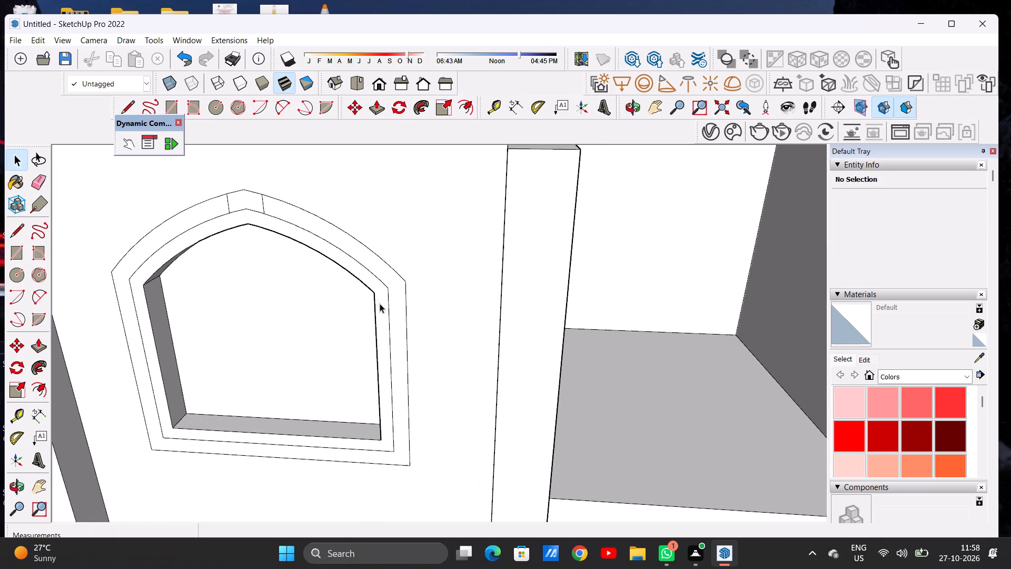
pyautogui.press('p')
pyautogui.scroll(5, 407, 284)
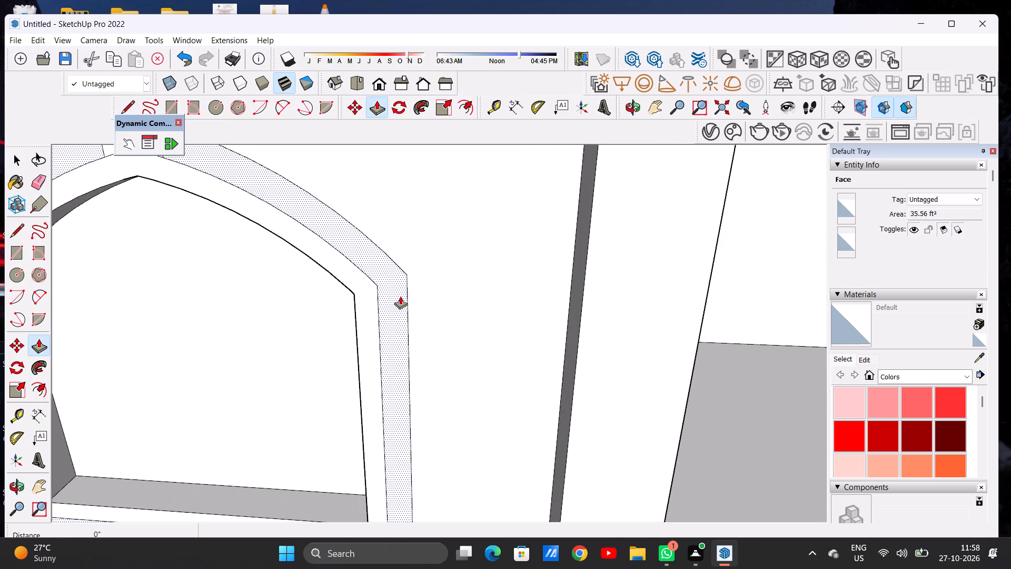
pyautogui.click(401, 296)
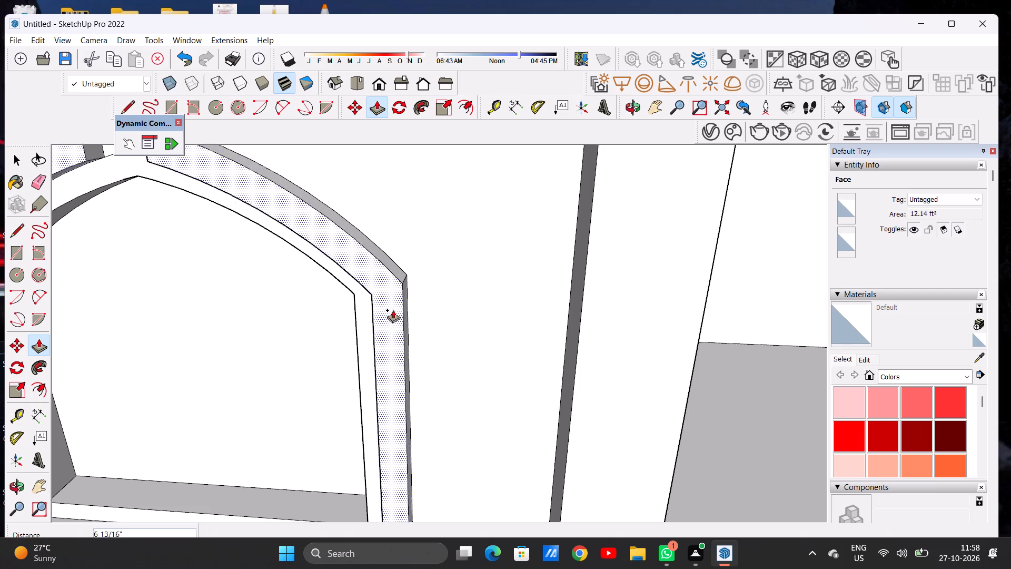
pyautogui.click(392, 313)
pyautogui.scroll(-10, 447, 294)
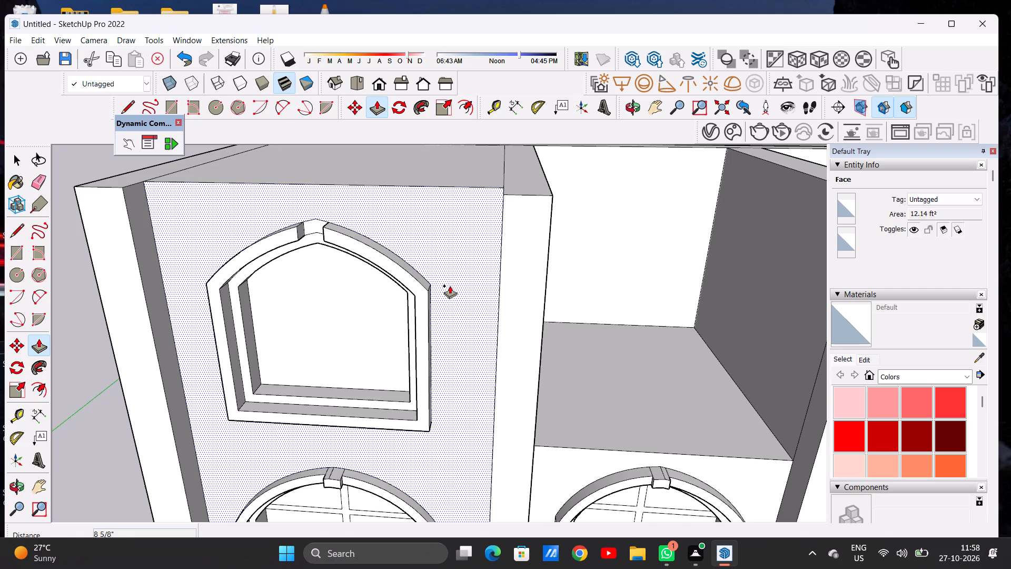
# Pull the keystone face at the new window's apex outward so it projects beyond the outer frame band.
pyautogui.scroll(-8, 474, 240)
pyautogui.scroll(5, 392, 242)
pyautogui.scroll(-1, 395, 239)
pyautogui.scroll(5, 395, 237)
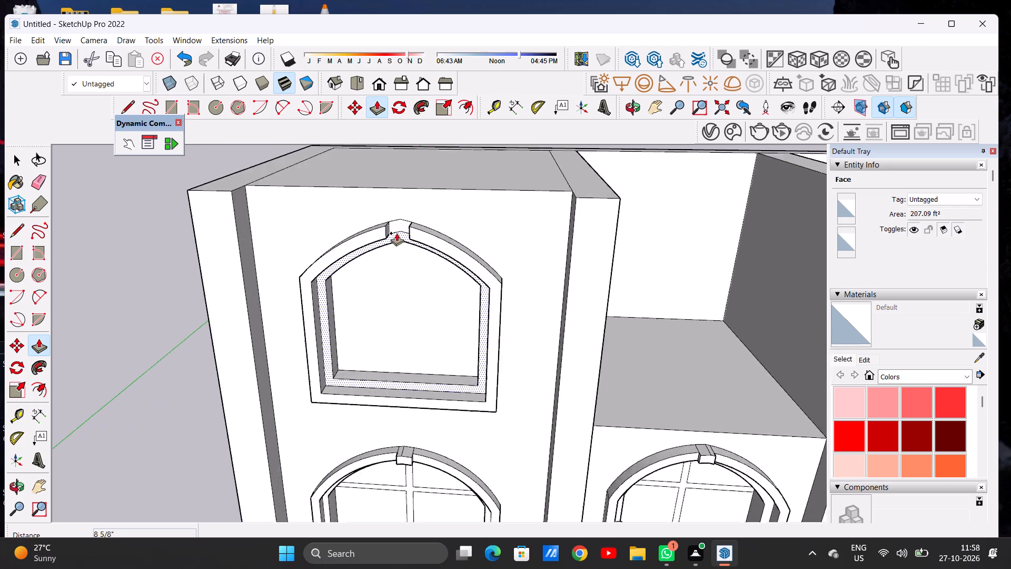
pyautogui.scroll(7, 397, 233)
pyautogui.click(409, 221)
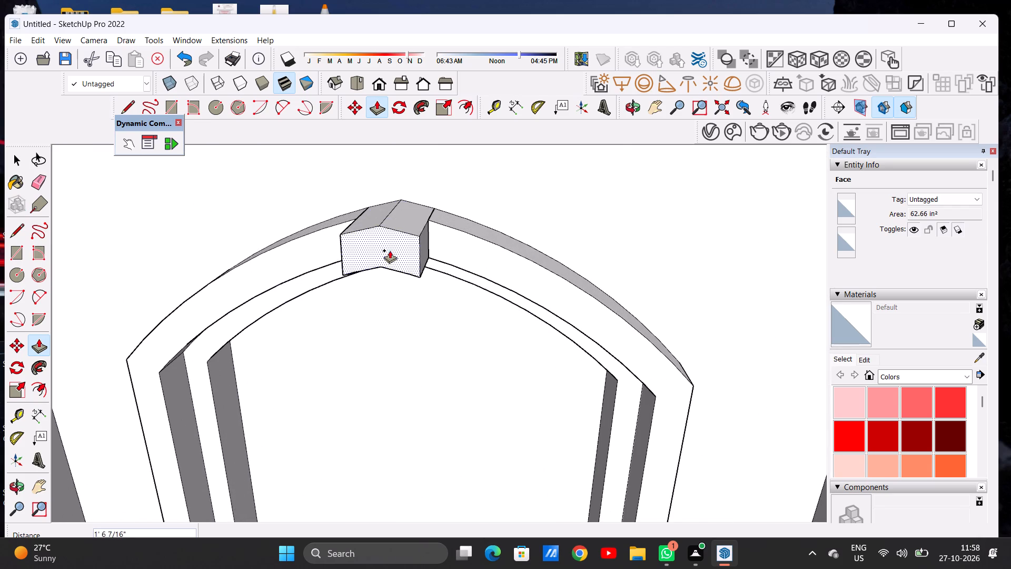
pyautogui.click(393, 246)
pyautogui.press('space')
# Draw two vertical mullion lines about 6' 2" long on the recessed pane, one each side of the apex, spanning arch curve and bottom edge.
pyautogui.scroll(-6, 398, 237)
pyautogui.moveTo(456, 246); pyautogui.dragTo(471, 197, button='middle')
pyautogui.scroll(-10, 403, 212)
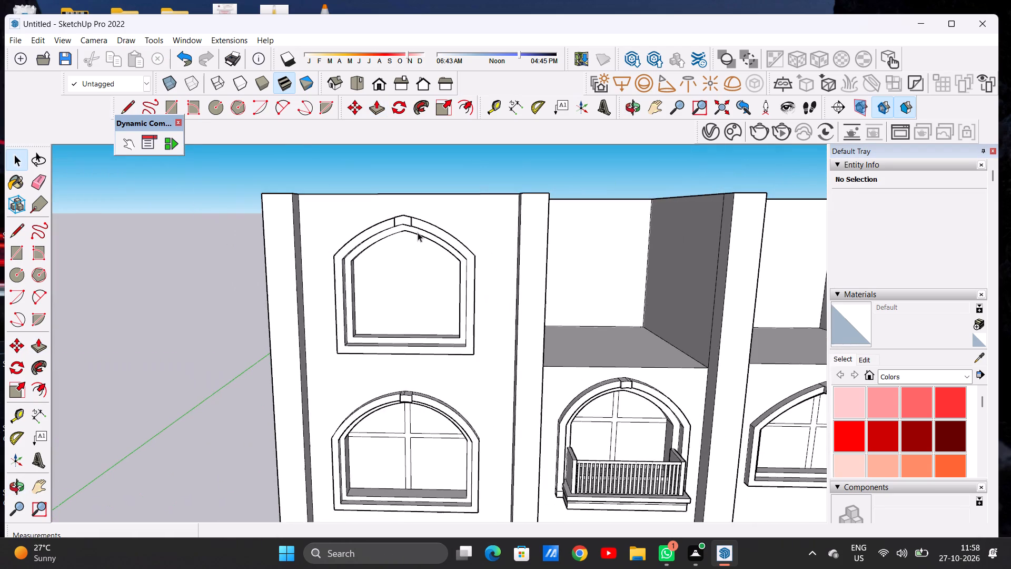
pyautogui.scroll(-2, 418, 232)
pyautogui.moveTo(411, 315); pyautogui.dragTo(425, 279, button='middle')
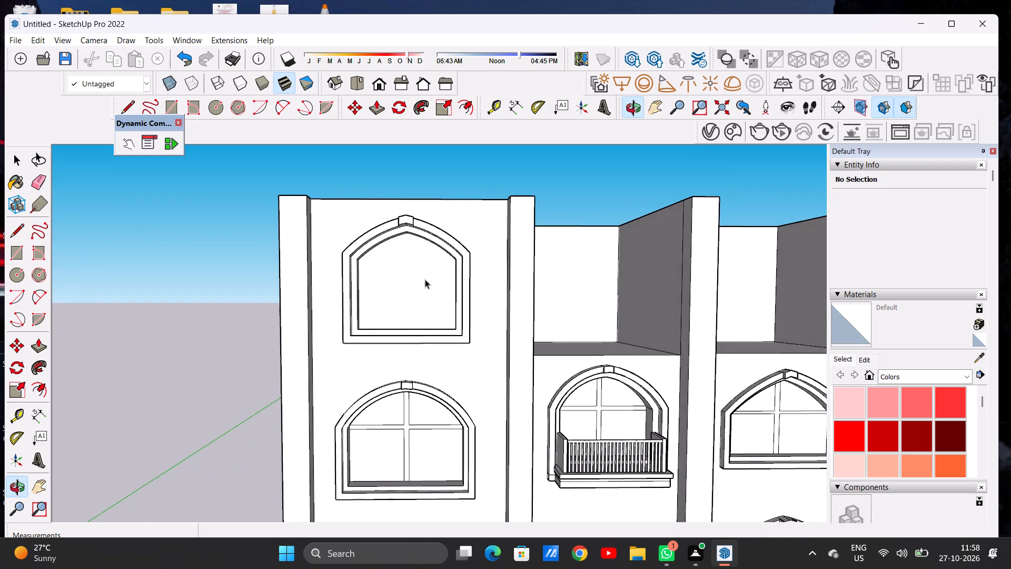
pyautogui.scroll(6, 413, 273)
pyautogui.press('l')
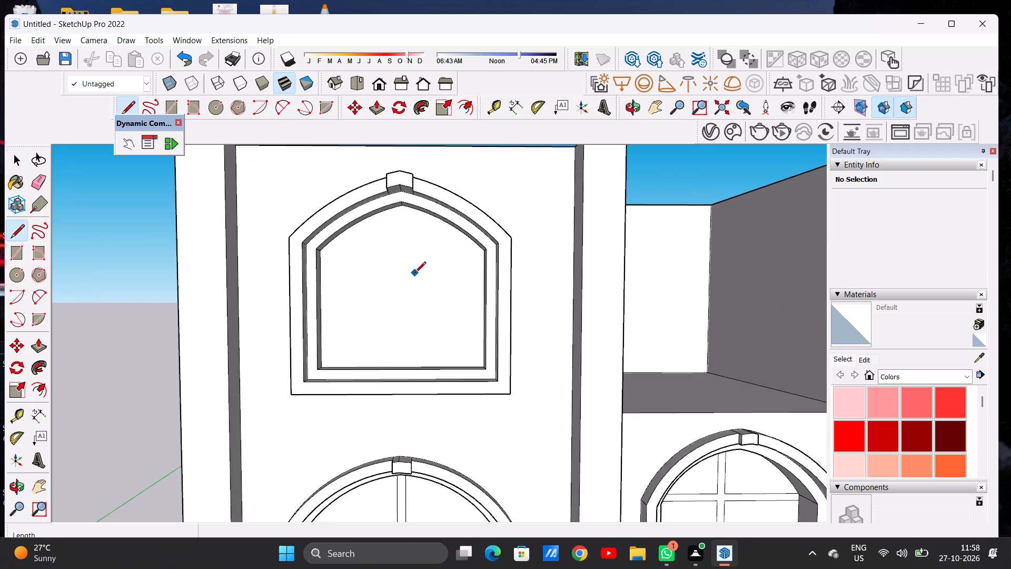
pyautogui.scroll(4, 411, 273)
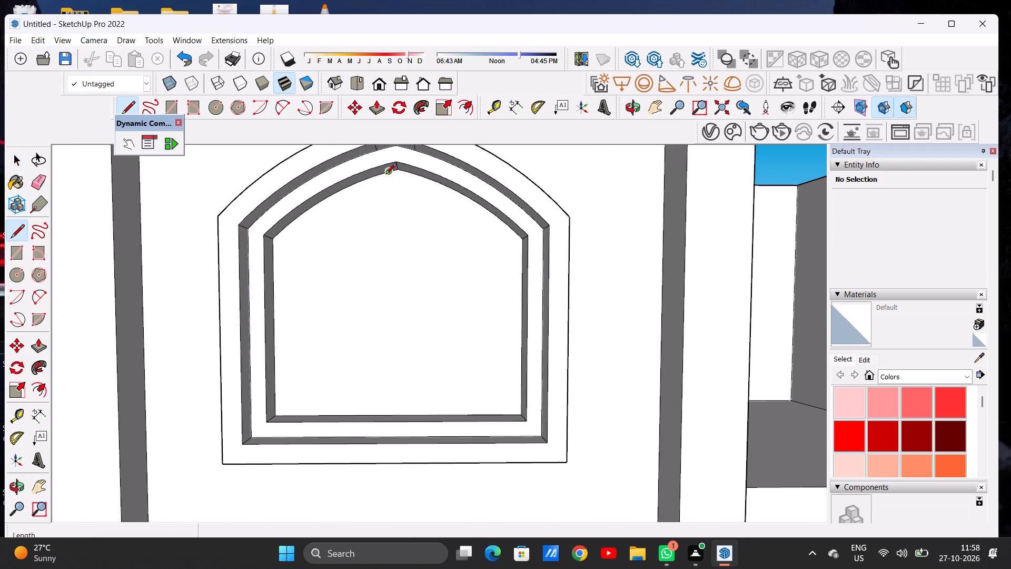
pyautogui.scroll(5, 388, 176)
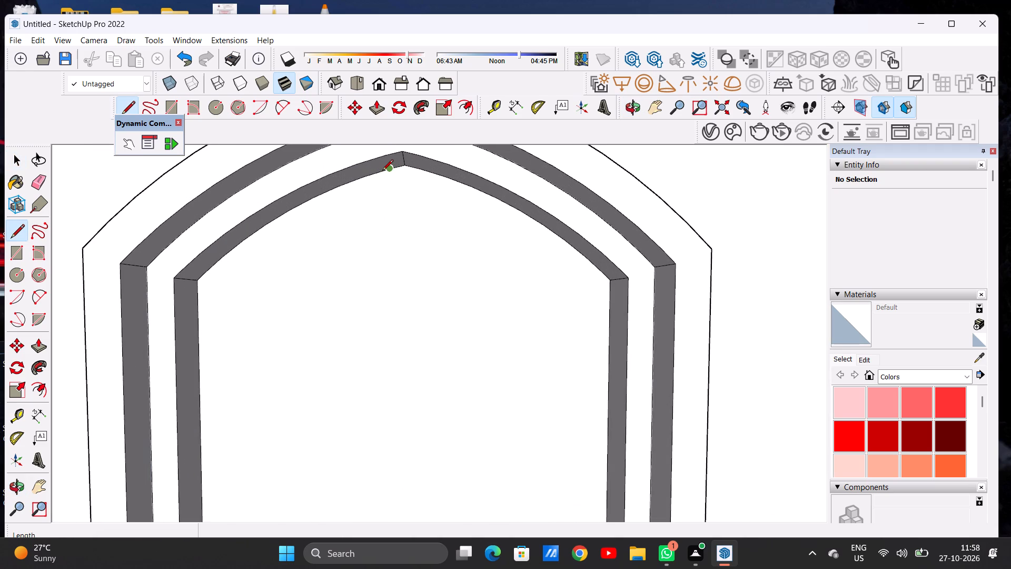
pyautogui.click(382, 171)
pyautogui.scroll(-7, 382, 204)
pyautogui.scroll(7, 381, 362)
pyautogui.click(392, 435)
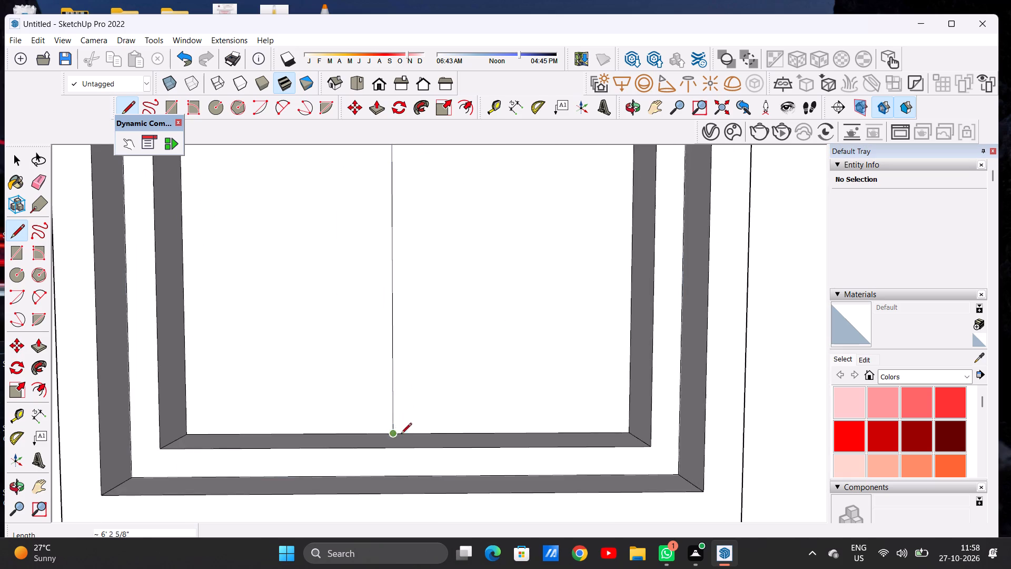
pyautogui.click(421, 433)
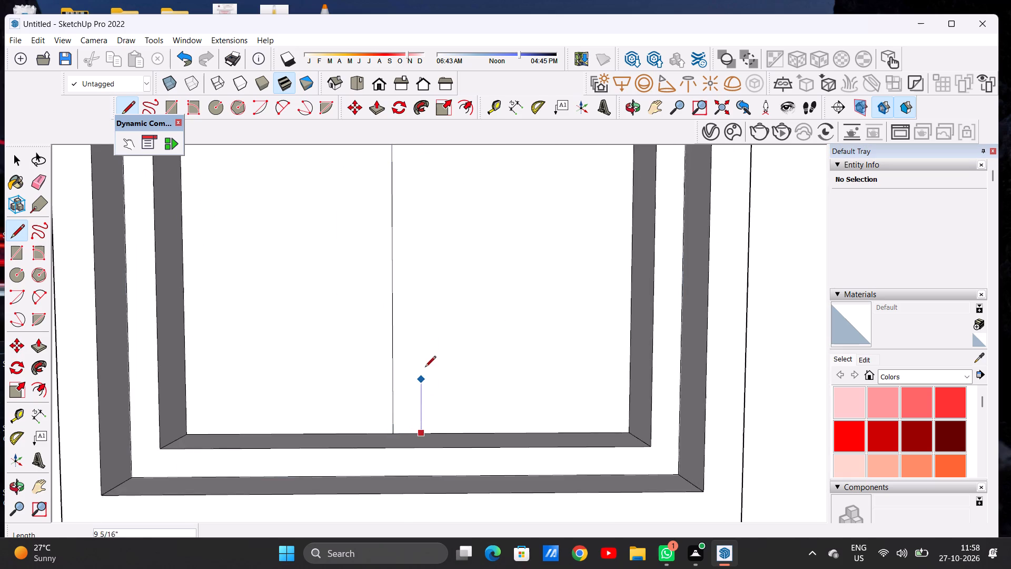
pyautogui.scroll(-12, 422, 347)
pyautogui.scroll(11, 429, 233)
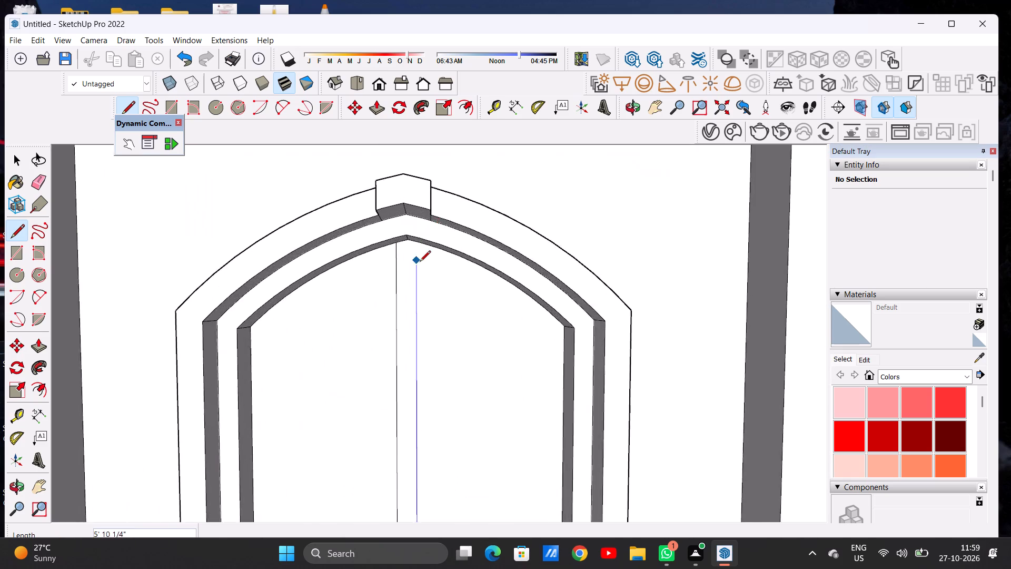
pyautogui.scroll(5, 420, 262)
pyautogui.click(412, 222)
pyautogui.scroll(-5, 414, 244)
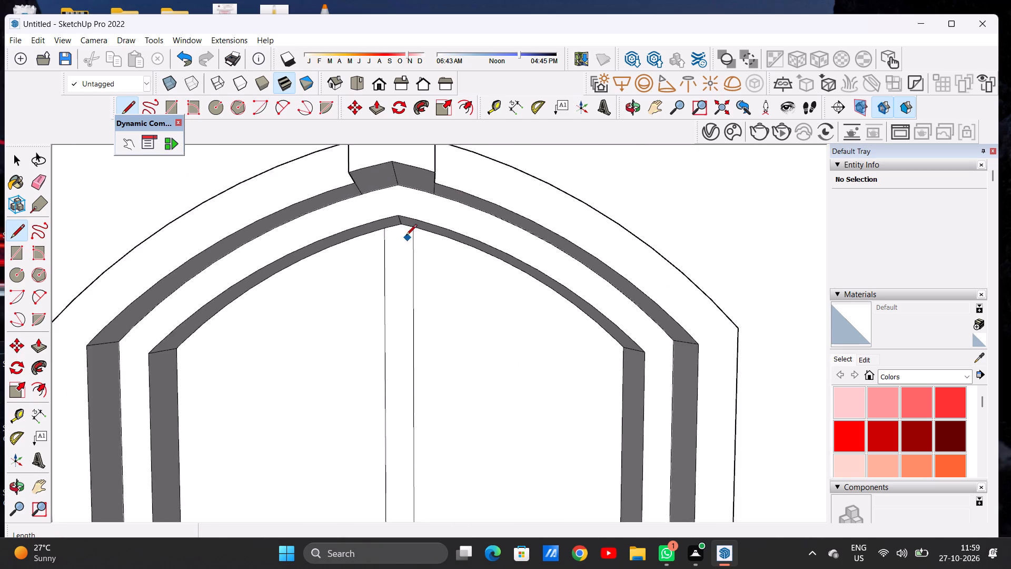
# Draw a horizontal line about 6' 4 5/16" long across the recessed pane between the two points where the arch meets the straight sides.
pyautogui.scroll(-9, 406, 236)
pyautogui.scroll(7, 421, 283)
pyautogui.scroll(4, 245, 281)
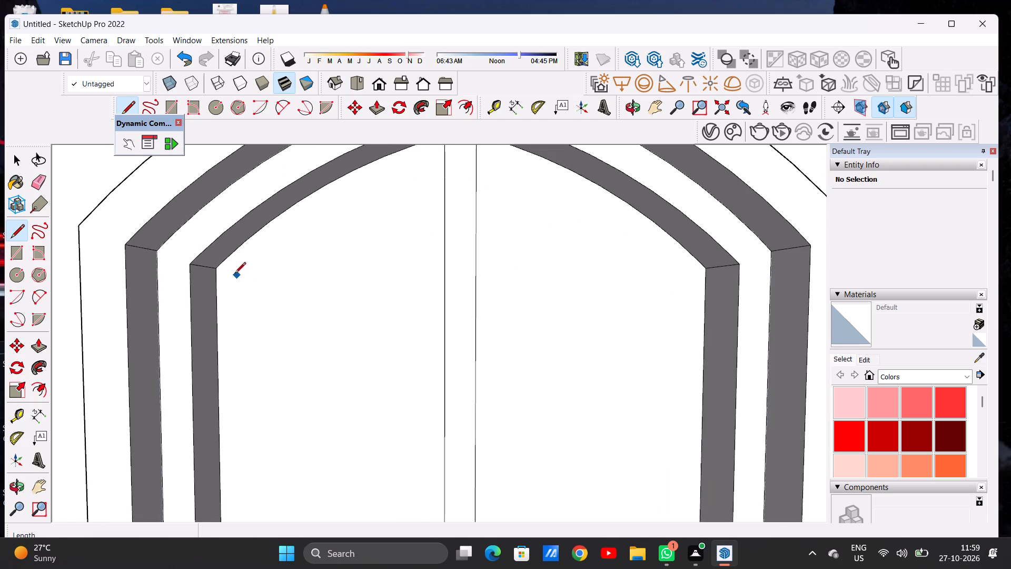
pyautogui.click(220, 271)
pyautogui.scroll(-5, 454, 264)
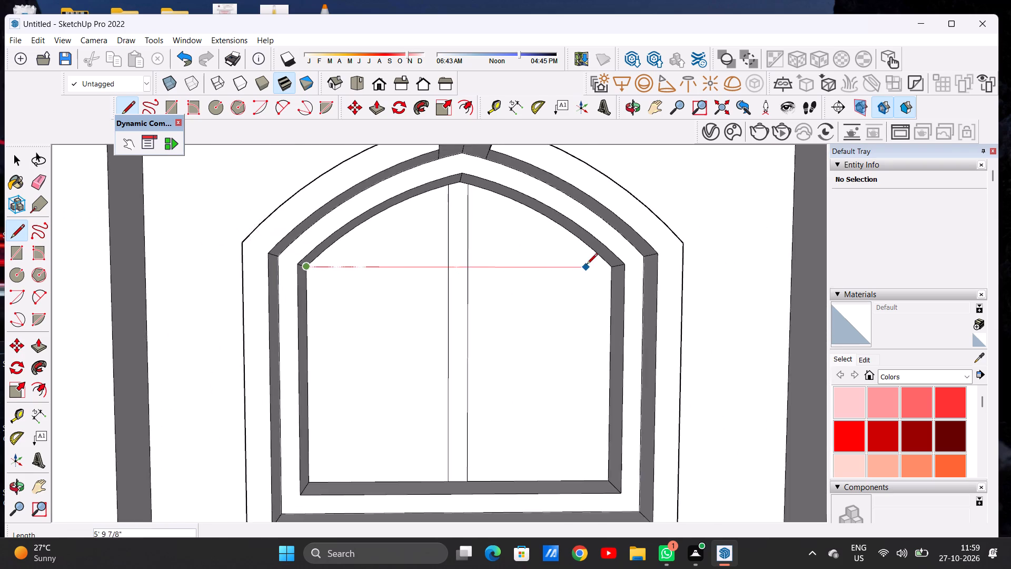
pyautogui.scroll(2, 587, 265)
pyautogui.scroll(-1, 587, 265)
pyautogui.scroll(7, 587, 265)
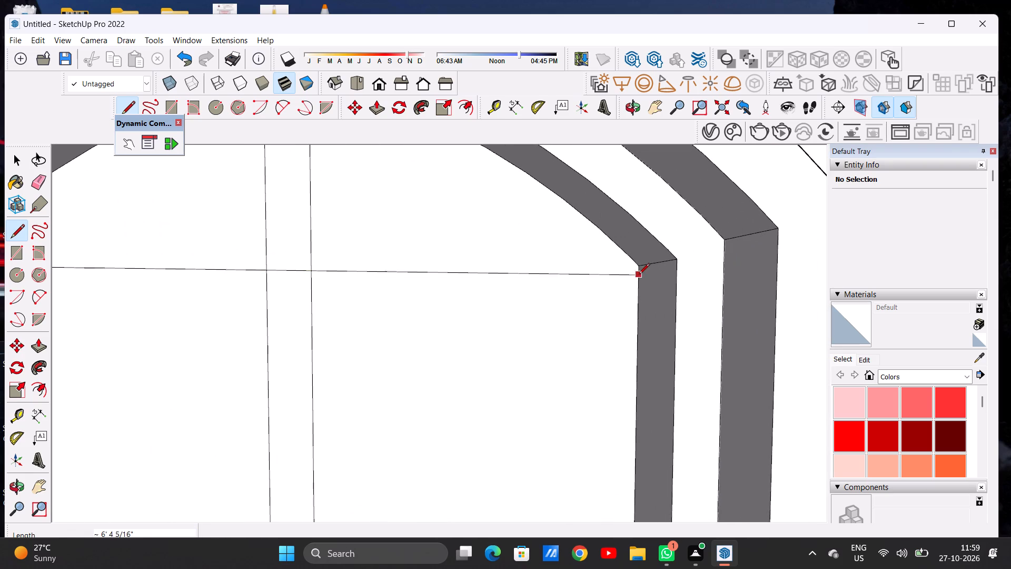
pyautogui.scroll(7, 637, 271)
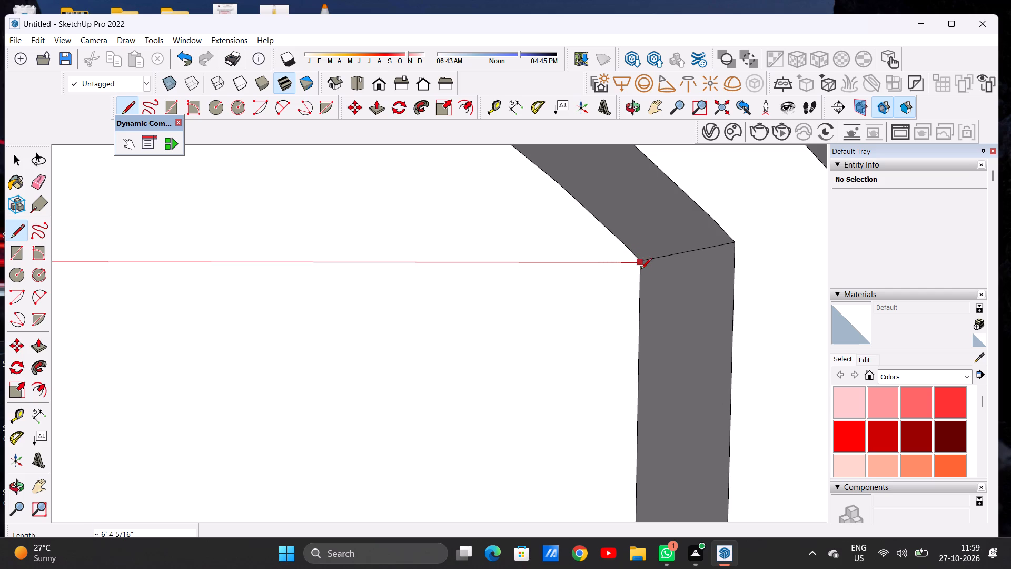
pyautogui.click(641, 270)
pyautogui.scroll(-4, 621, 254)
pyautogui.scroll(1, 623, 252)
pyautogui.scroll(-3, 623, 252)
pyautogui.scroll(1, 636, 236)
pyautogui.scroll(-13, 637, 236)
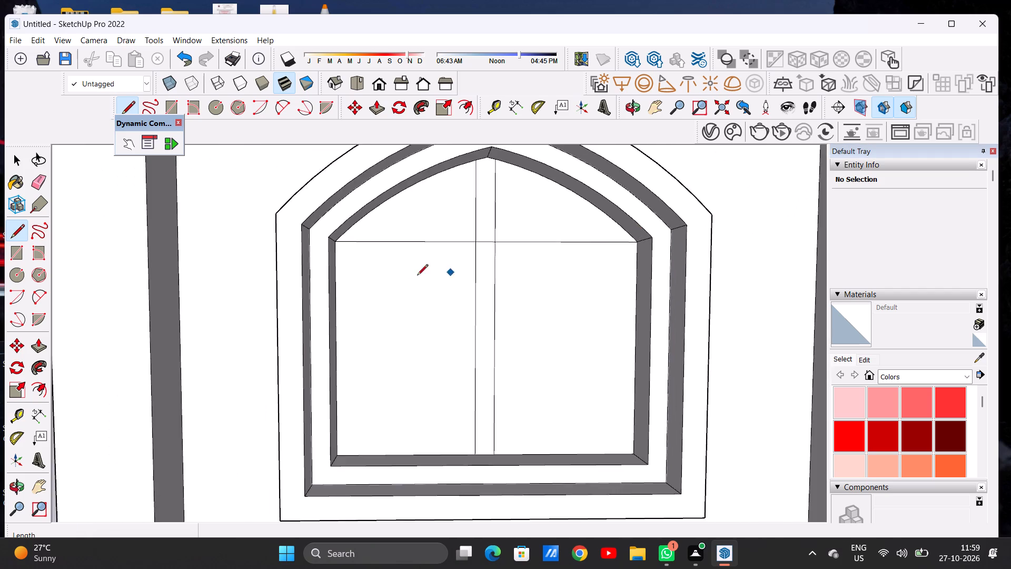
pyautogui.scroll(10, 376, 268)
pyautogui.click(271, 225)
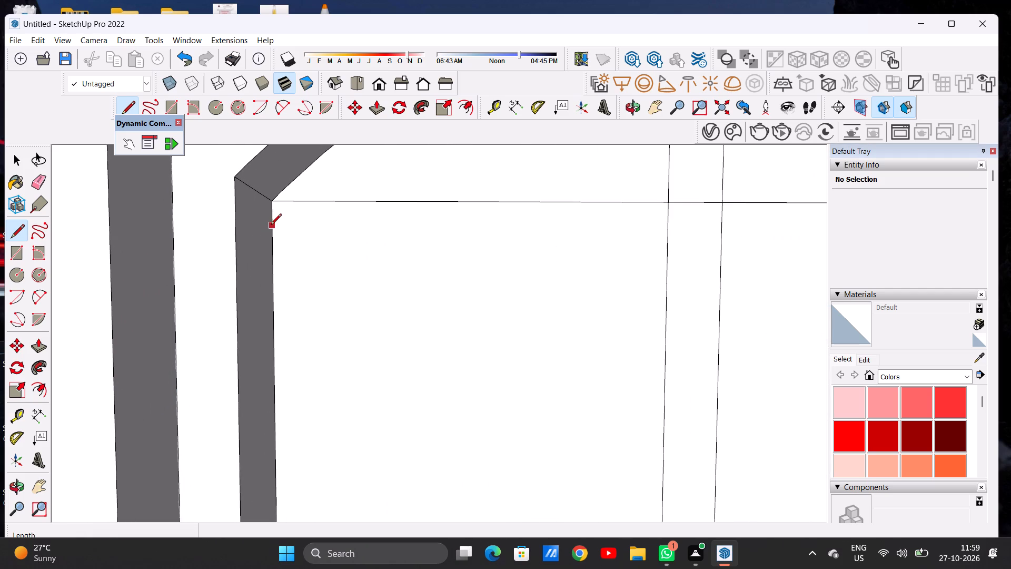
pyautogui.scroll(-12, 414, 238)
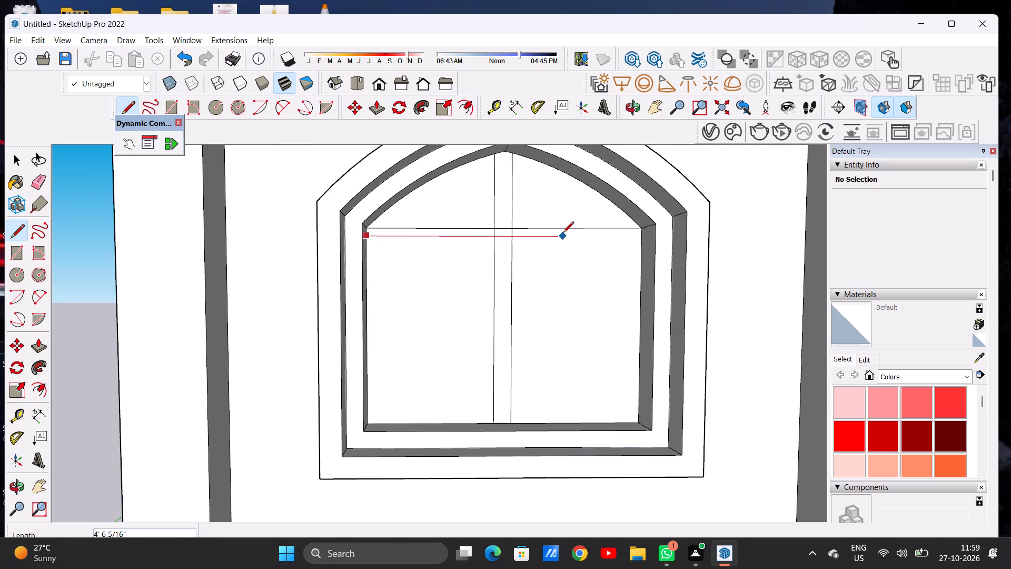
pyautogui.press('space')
# Draw a second horizontal line across the pane just below the first, from side to side, to outline the transom bar.
pyautogui.write('L')
pyautogui.scroll(4, 557, 247)
pyautogui.scroll(-1, 558, 247)
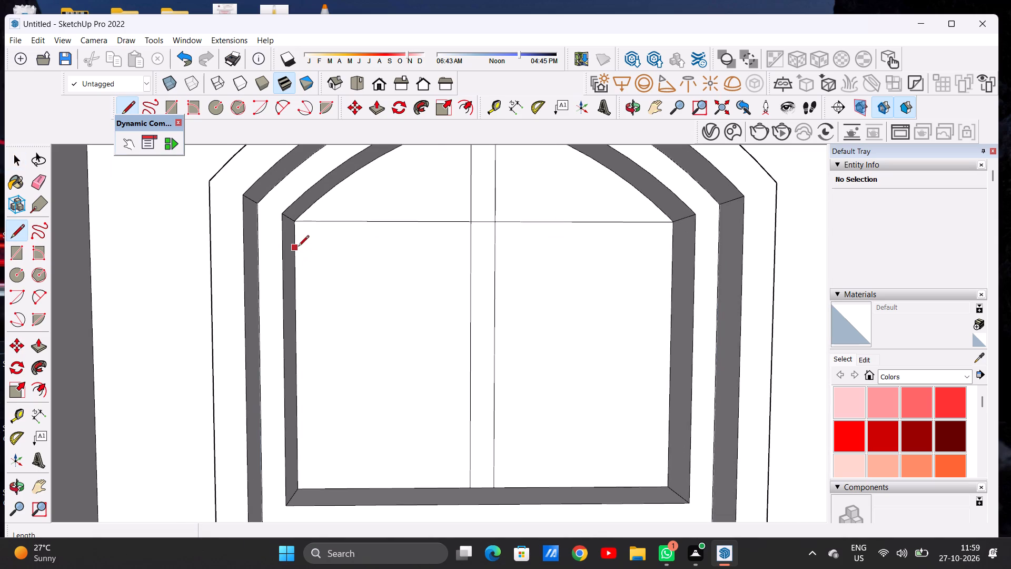
pyautogui.click(295, 245)
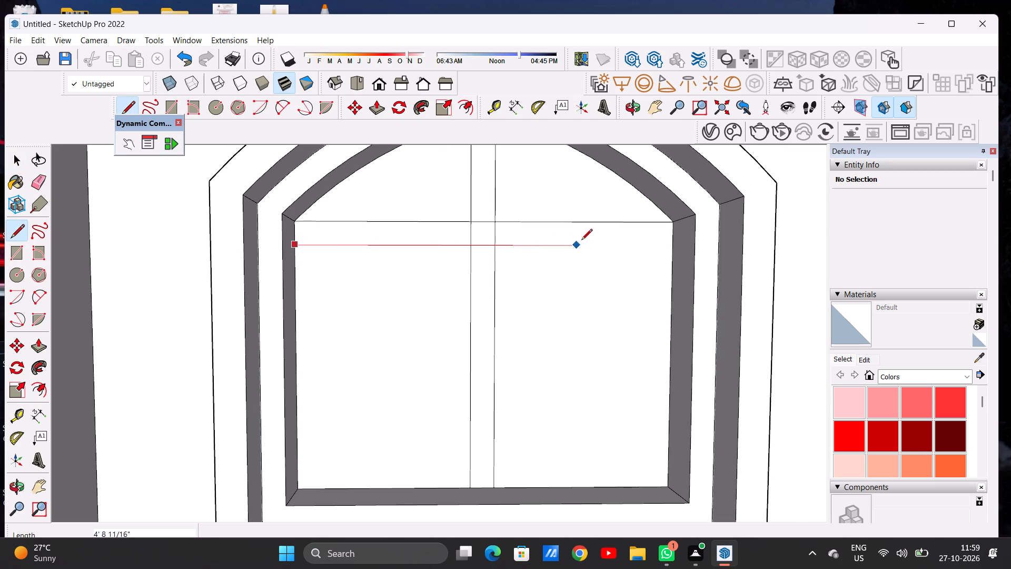
pyautogui.click(670, 248)
pyautogui.press('space')
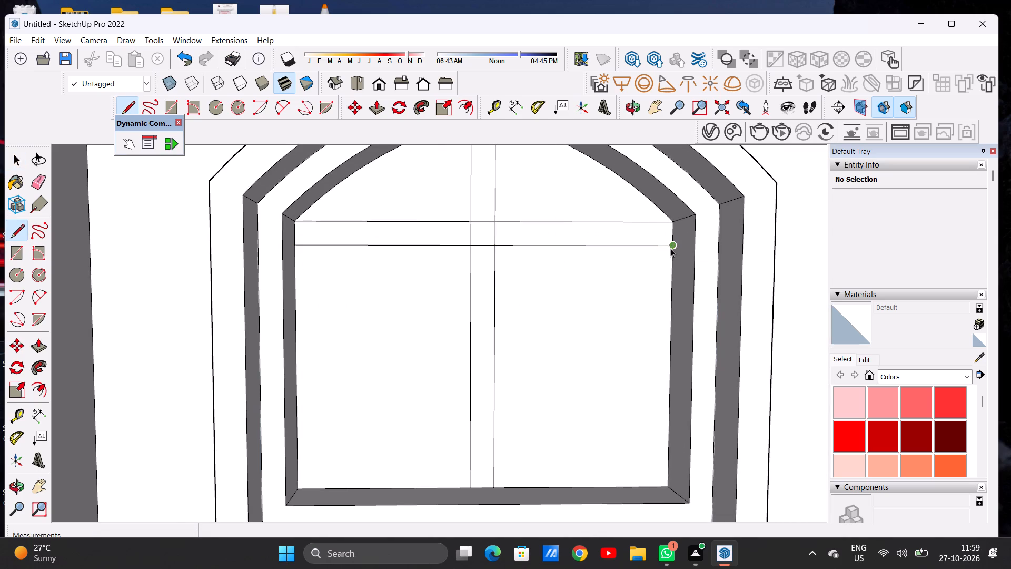
# Erase the four short line segments inside the crossing of the mullion and transom to form one continuous cross bar.
pyautogui.scroll(-15, 498, 290)
pyautogui.scroll(11, 467, 272)
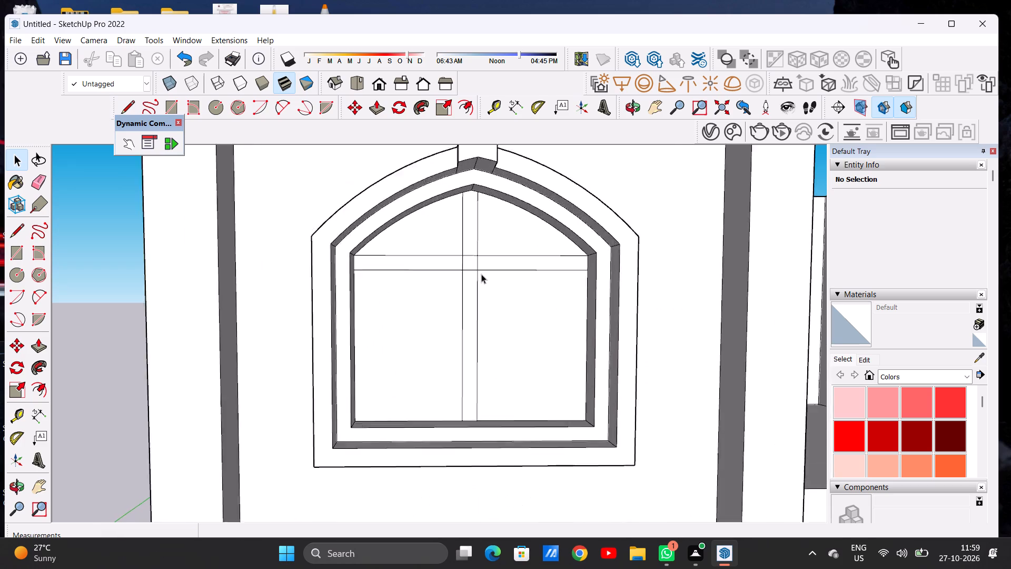
pyautogui.scroll(4, 481, 274)
pyautogui.press('e')
pyautogui.scroll(1, 491, 258)
pyautogui.scroll(-1, 489, 257)
pyautogui.scroll(1, 489, 257)
pyautogui.scroll(-1, 489, 257)
pyautogui.scroll(1, 487, 256)
pyautogui.moveTo(455, 236); pyautogui.dragTo(455, 246)
pyautogui.moveTo(457, 269); pyautogui.dragTo(458, 274)
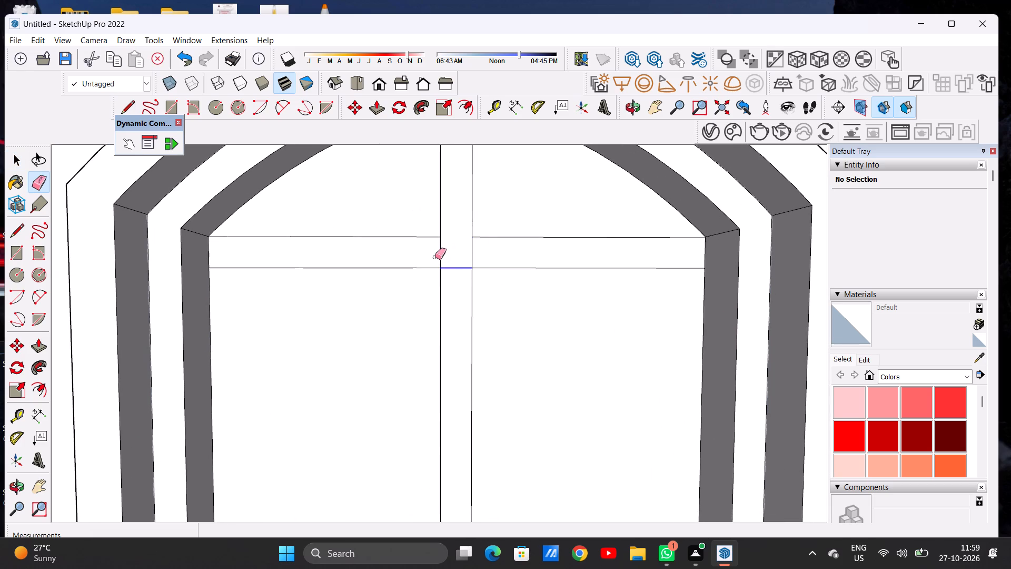
pyautogui.moveTo(435, 257); pyautogui.dragTo(451, 258)
pyautogui.moveTo(482, 253); pyautogui.dragTo(460, 258)
pyautogui.press('space')
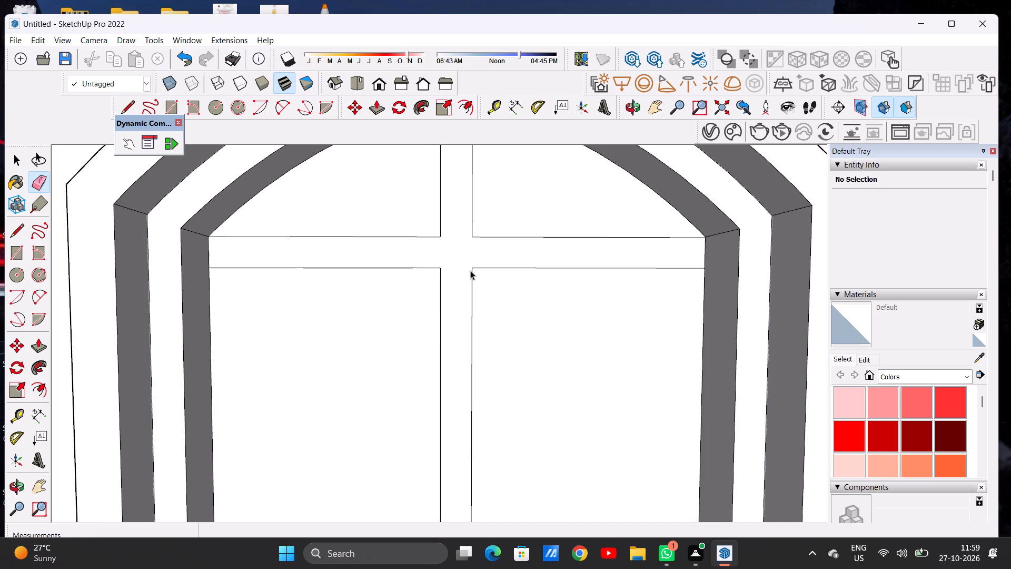
# Push/Pull the middle bay's recessed top face up 10', level with the tops of the adjoining piers.
pyautogui.scroll(-19, 479, 264)
pyautogui.scroll(-6, 490, 239)
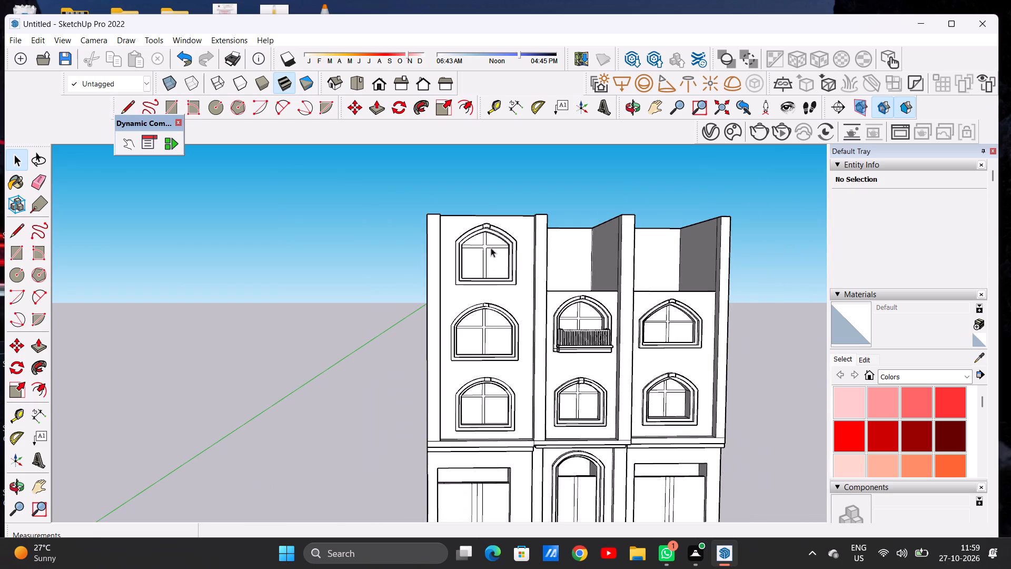
pyautogui.scroll(-7, 477, 253)
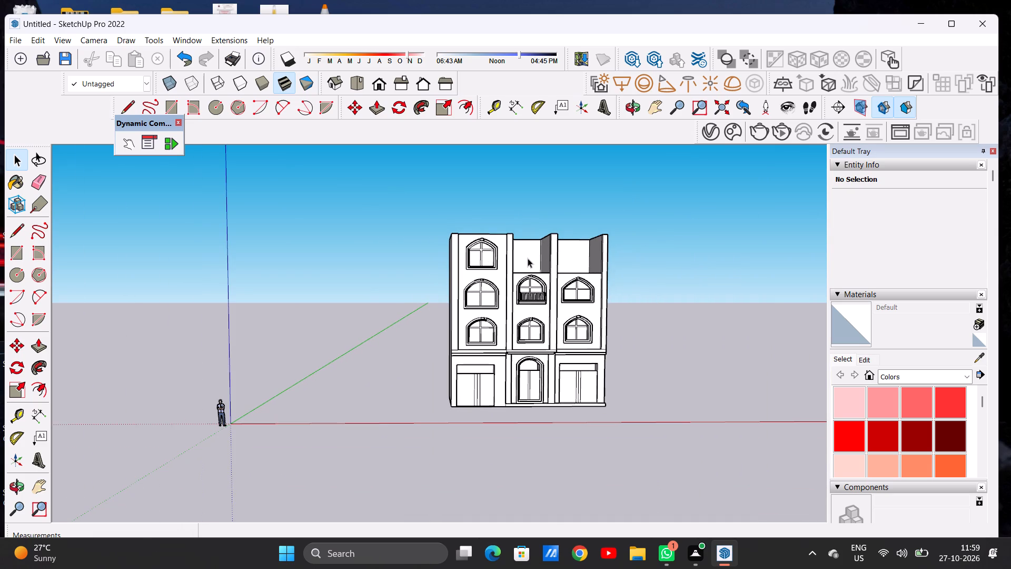
pyautogui.scroll(4, 529, 258)
pyautogui.scroll(-1, 531, 262)
pyautogui.moveTo(543, 274); pyautogui.dragTo(517, 352, button='middle')
pyautogui.scroll(8, 548, 280)
pyautogui.press('p')
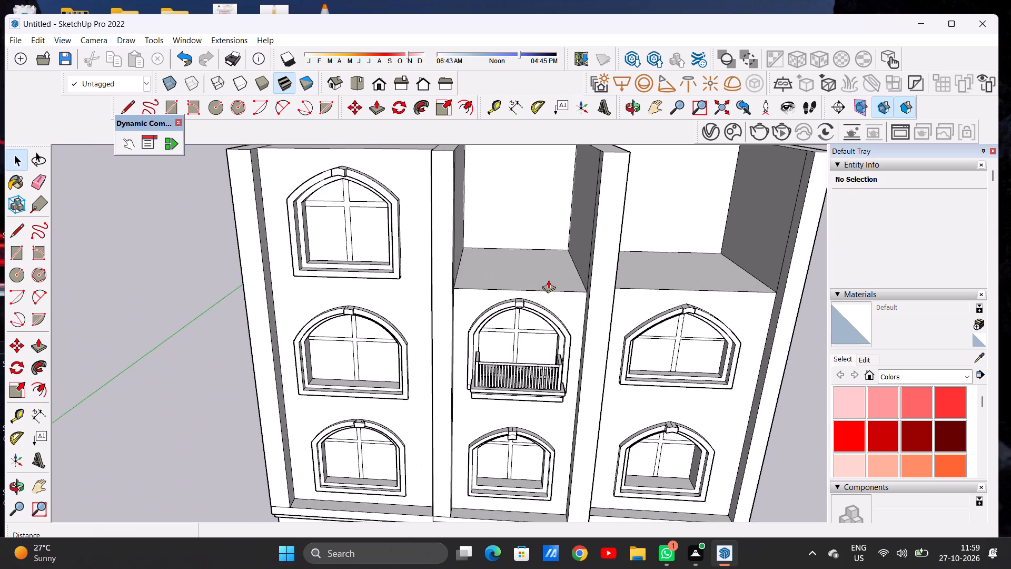
pyautogui.scroll(4, 573, 269)
pyautogui.click(572, 292)
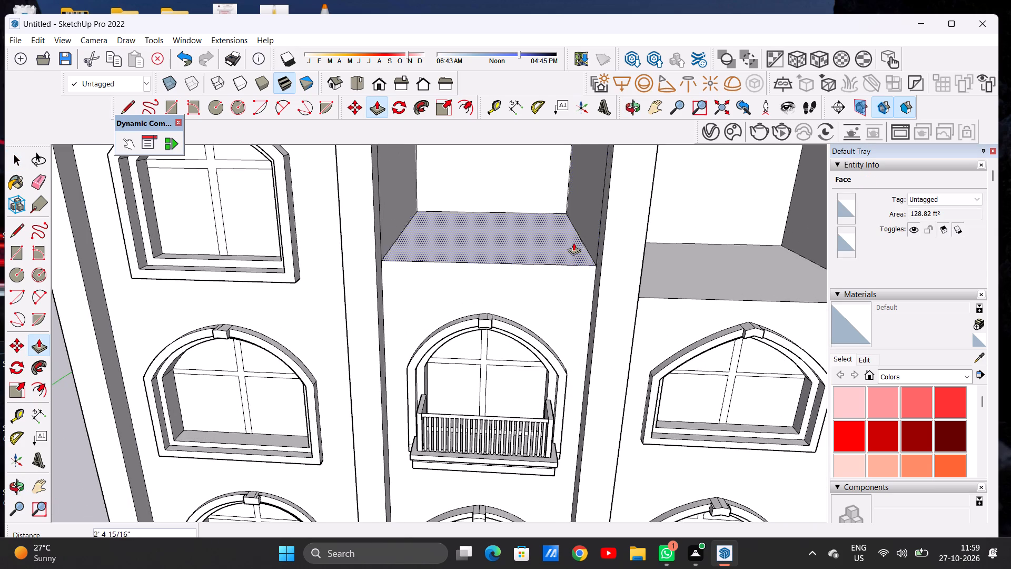
pyautogui.scroll(-10, 574, 244)
pyautogui.scroll(7, 597, 187)
pyautogui.click(606, 169)
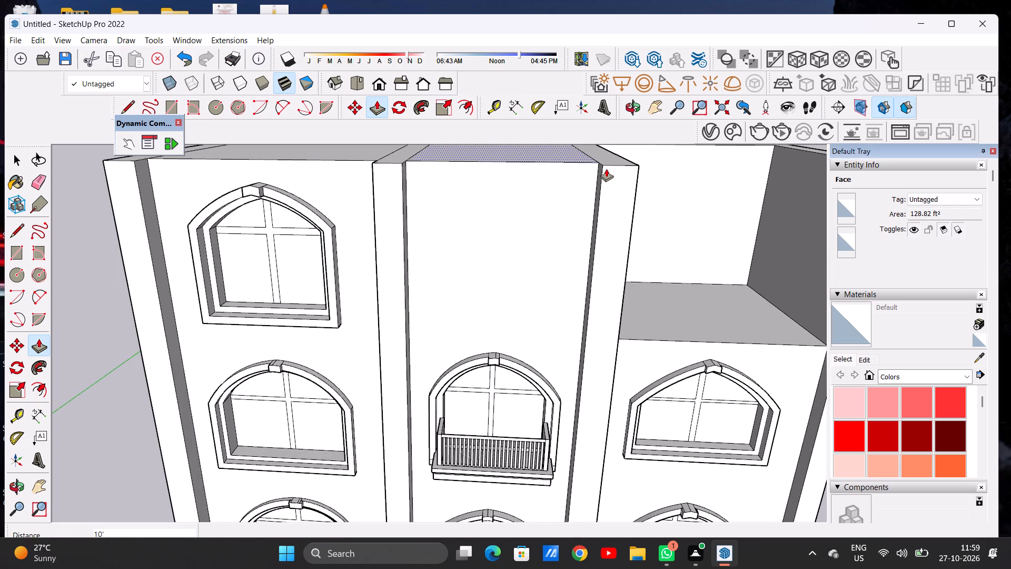
pyautogui.press('space')
# Draw a rectangle about 7' 4 5/8" by 4' 1" on the middle bay's top-storey wall, above the balcony window.
pyautogui.scroll(-5, 558, 166)
pyautogui.scroll(1, 559, 168)
pyautogui.scroll(-2, 559, 169)
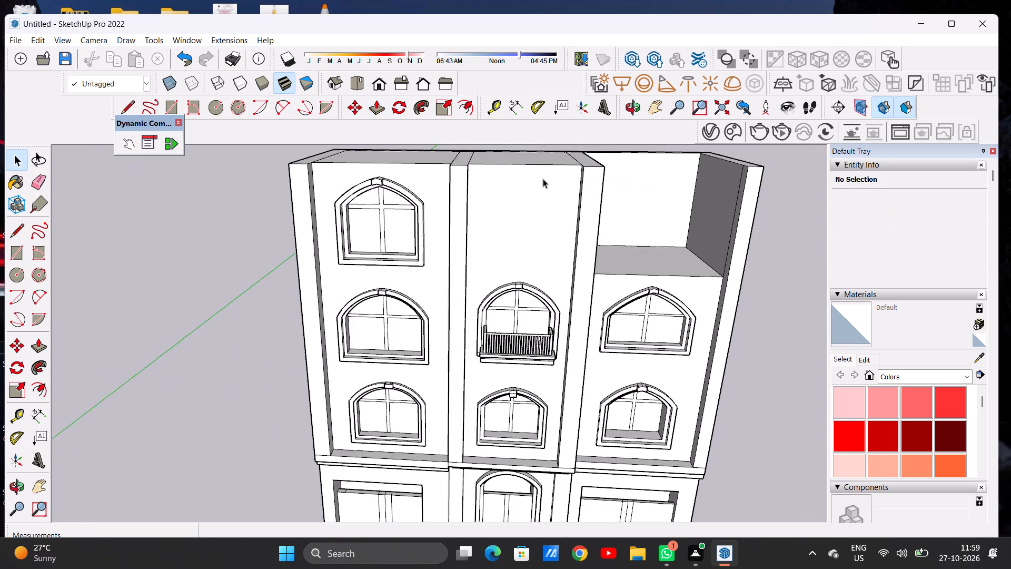
pyautogui.scroll(-3, 543, 179)
pyautogui.moveTo(498, 232); pyautogui.dragTo(507, 166, button='middle')
pyautogui.scroll(-4, 496, 229)
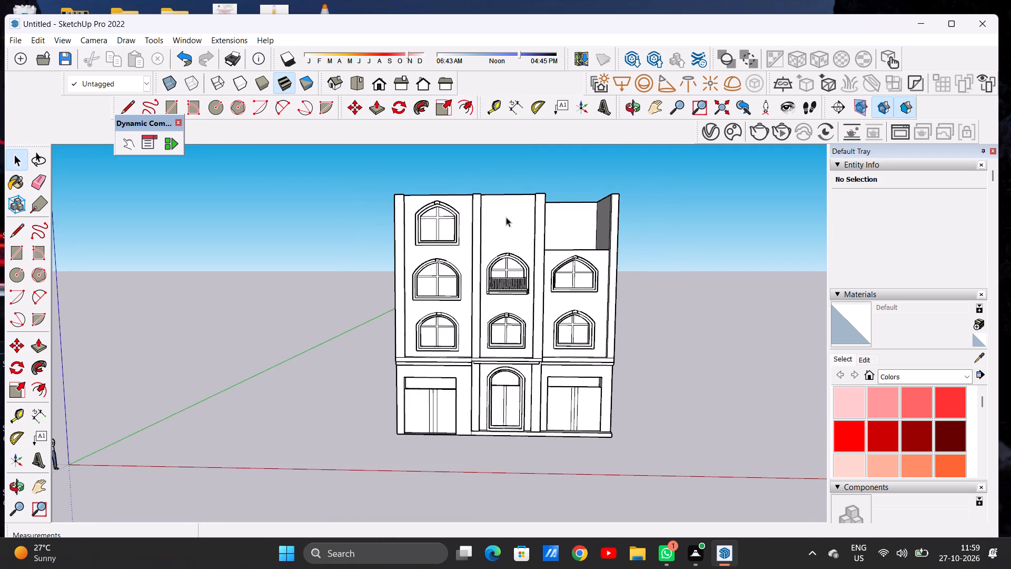
pyautogui.scroll(4, 512, 212)
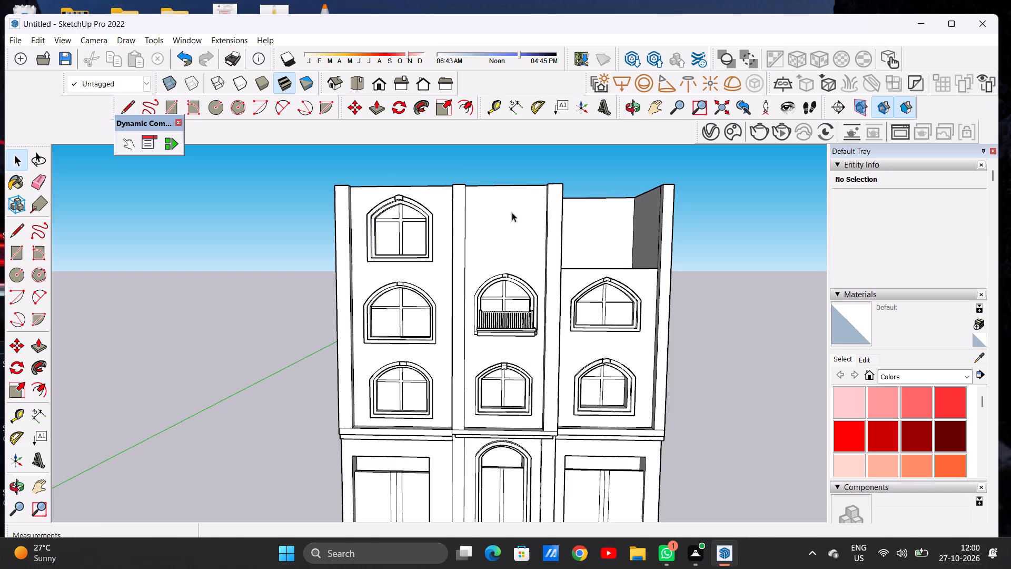
pyautogui.press('r')
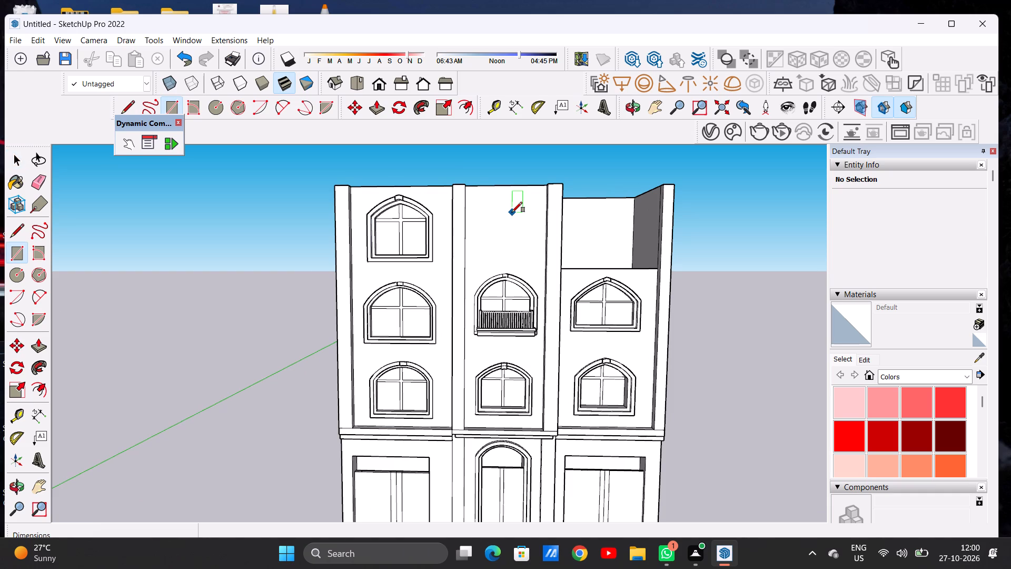
pyautogui.scroll(5, 512, 212)
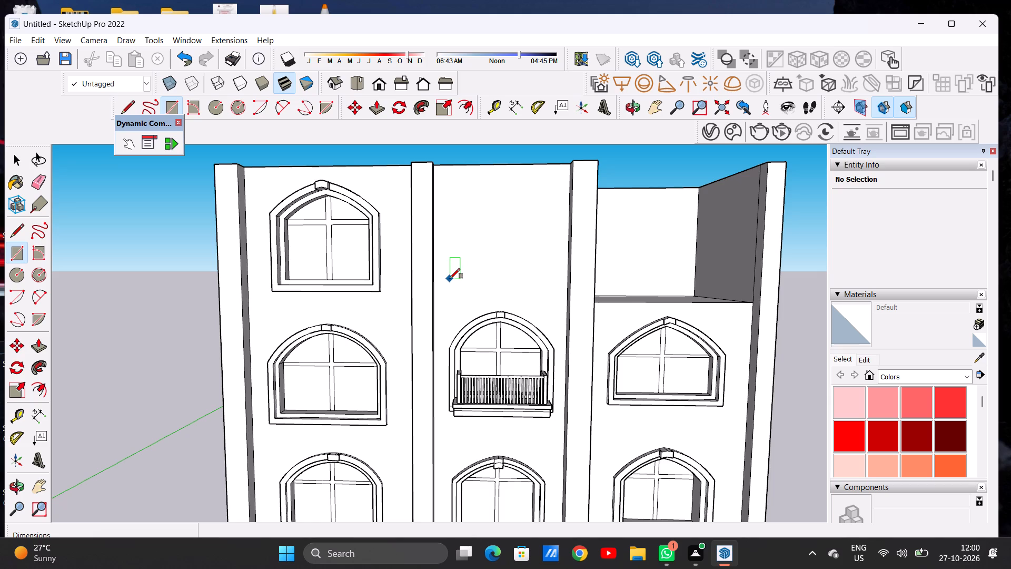
pyautogui.click(450, 279)
pyautogui.click(547, 277)
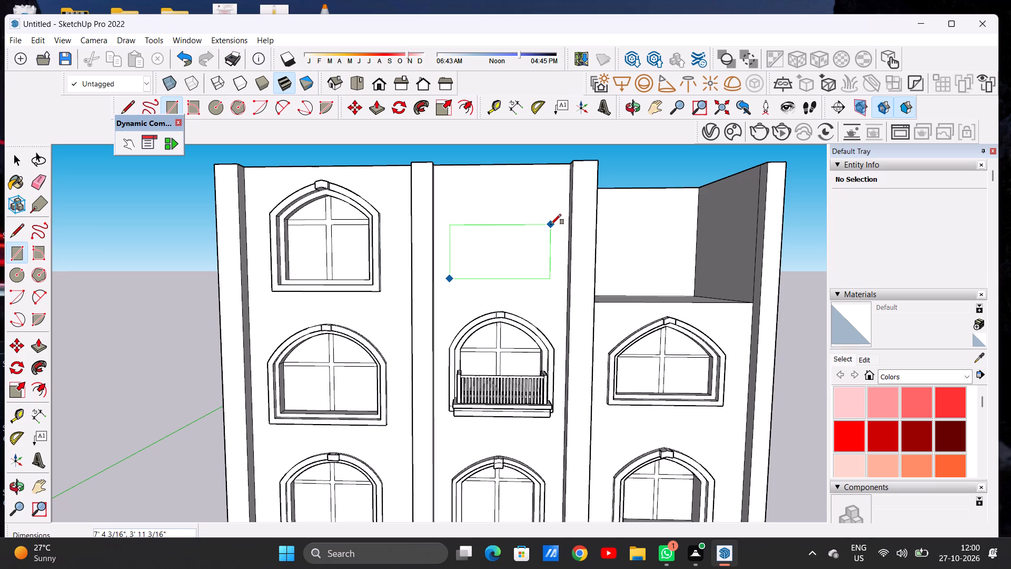
pyautogui.click(551, 222)
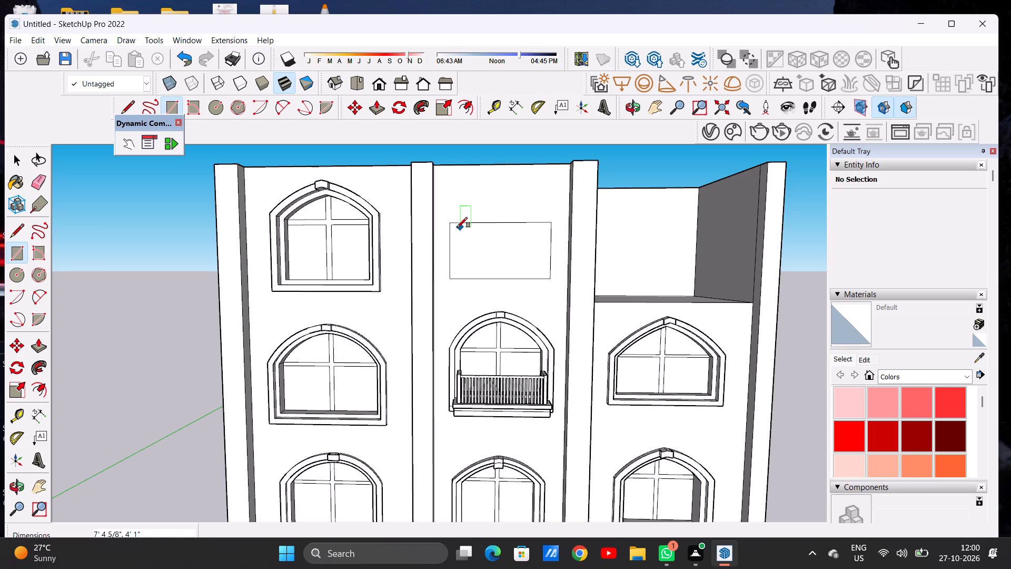
# Draw a second rectangle directly on top of the first, with the same width of about 7' 4 5/8", for the arch zone.
pyautogui.click(450, 227)
pyautogui.click(549, 221)
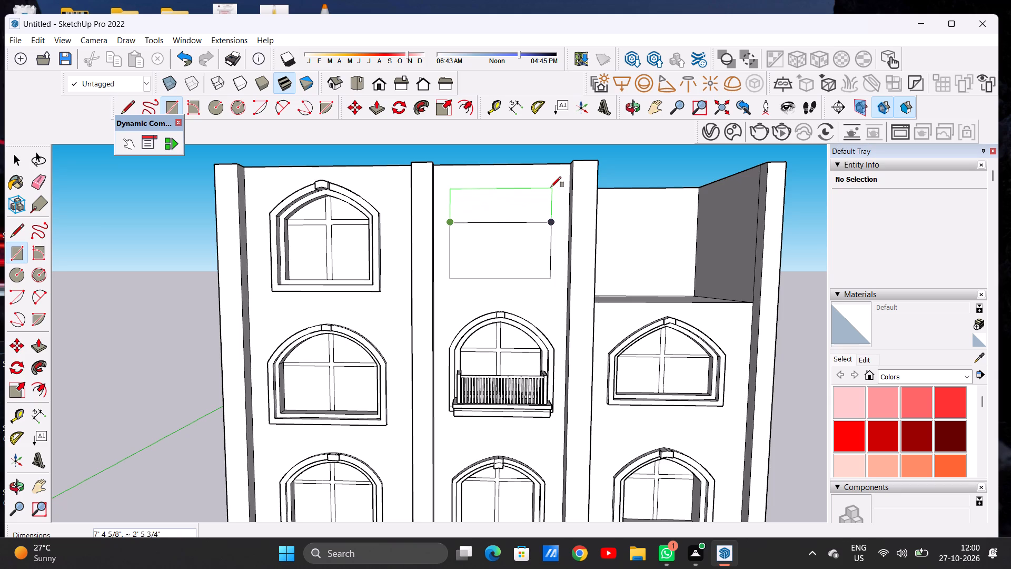
pyautogui.click(551, 185)
pyautogui.press('space')
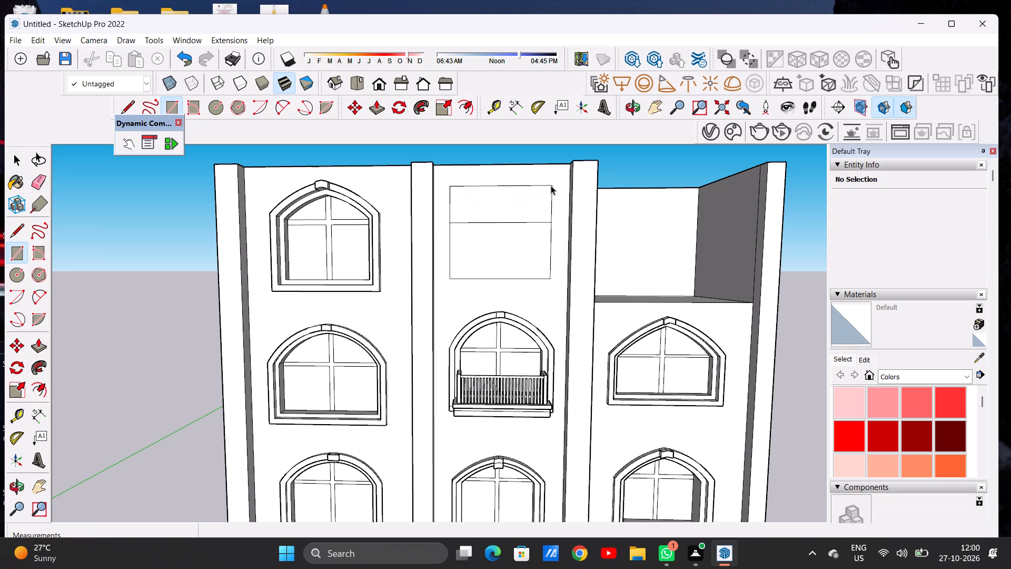
# Draw two diagonal lines about 4' 6 7/16" long from the dividing line's ends to the midpoint of the upper rectangle's top edge.
pyautogui.scroll(2, 511, 193)
pyautogui.press('l')
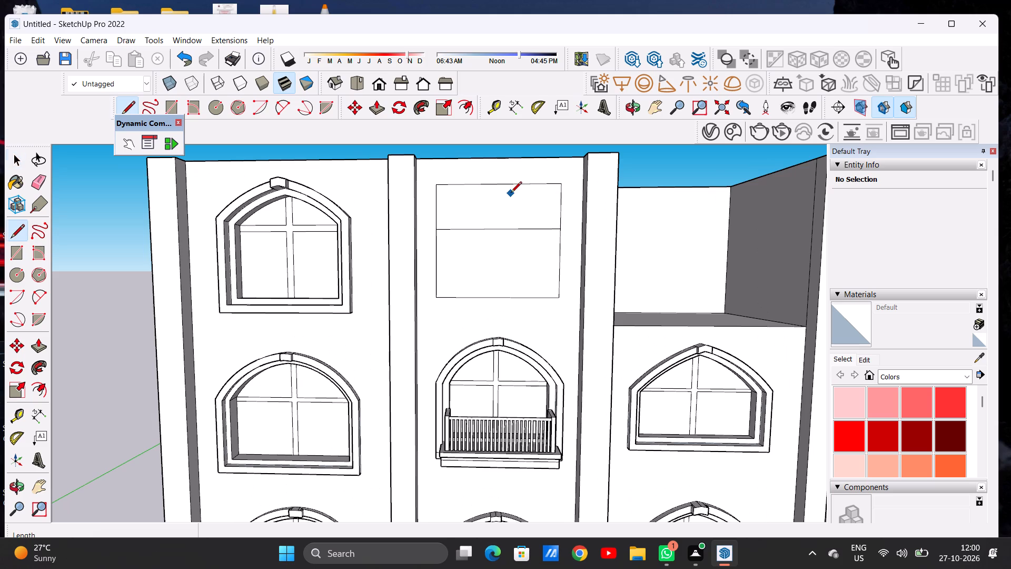
pyautogui.scroll(4, 515, 176)
pyautogui.click(400, 253)
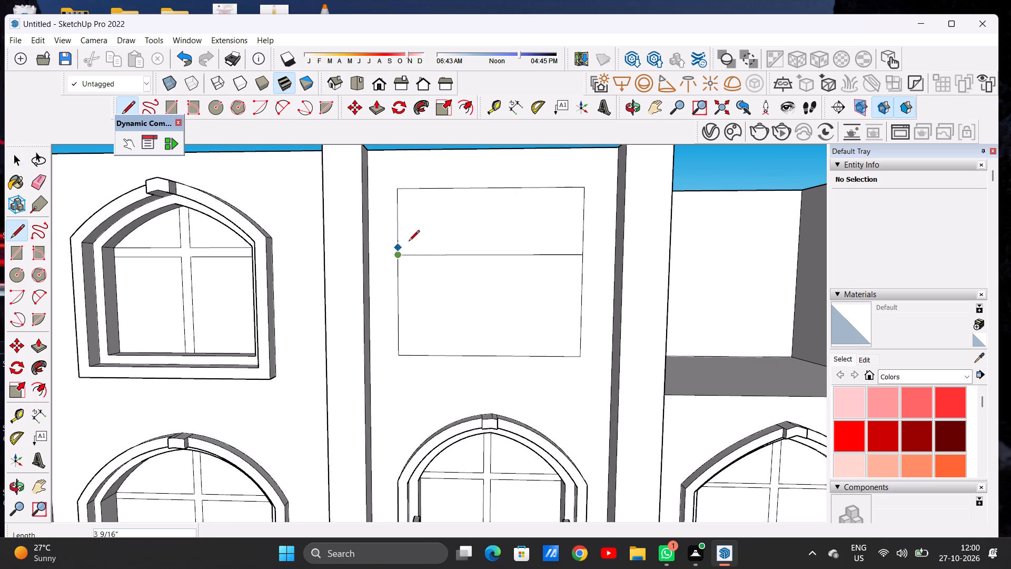
pyautogui.click(490, 188)
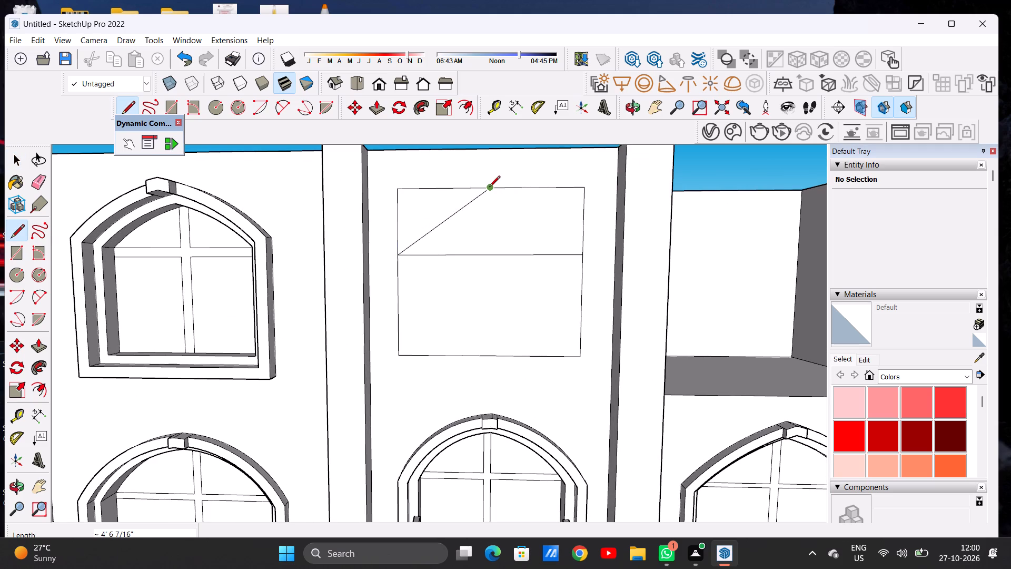
pyautogui.click(489, 188)
pyautogui.click(583, 253)
pyautogui.press('space')
# Draw a two-point arc over each diagonal, bulging outward about 3 1/2", to form the pointed arch.
pyautogui.scroll(-10, 549, 253)
pyautogui.scroll(-1, 479, 247)
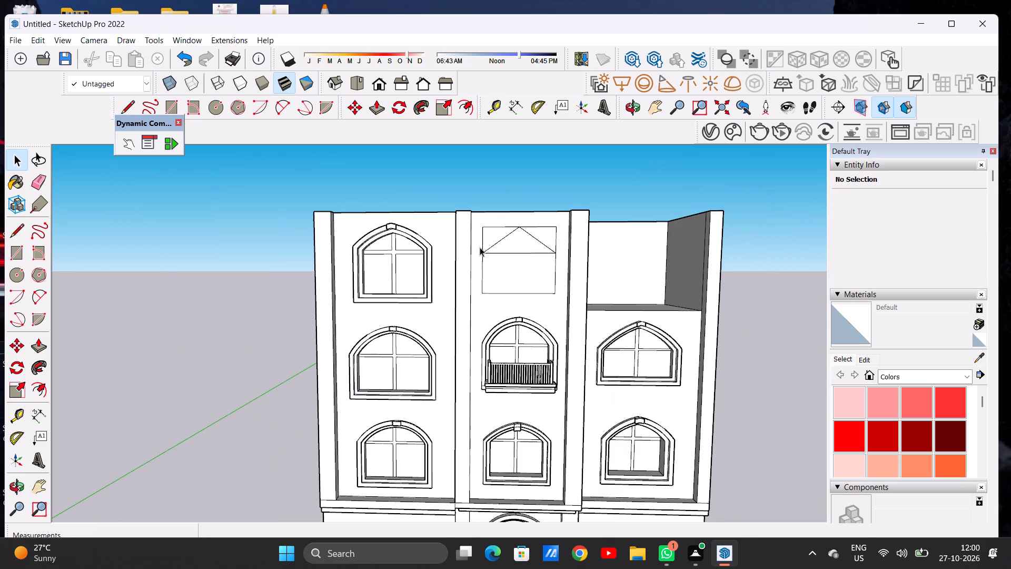
pyautogui.scroll(10, 534, 235)
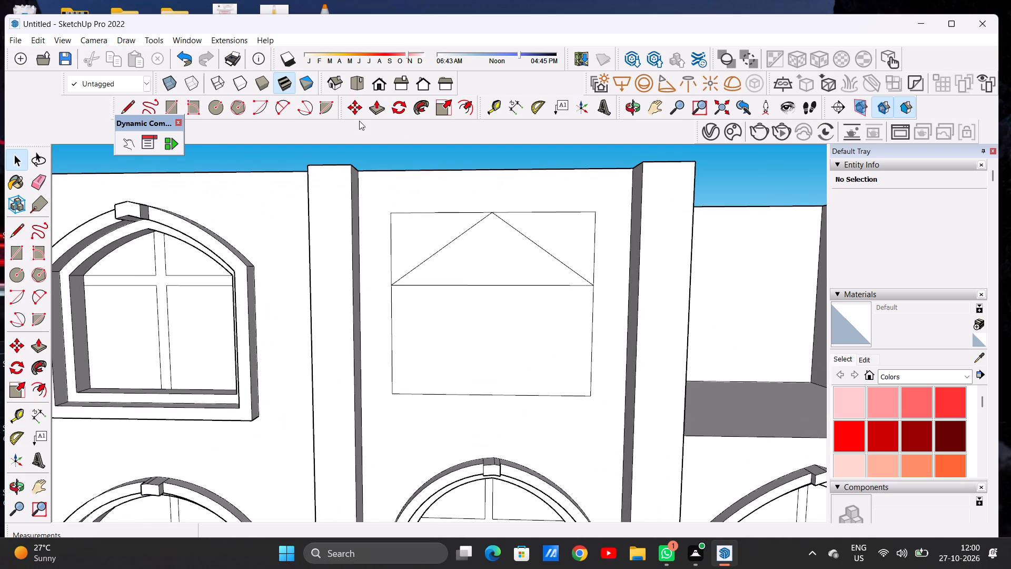
pyautogui.click(280, 108)
pyautogui.scroll(4, 454, 182)
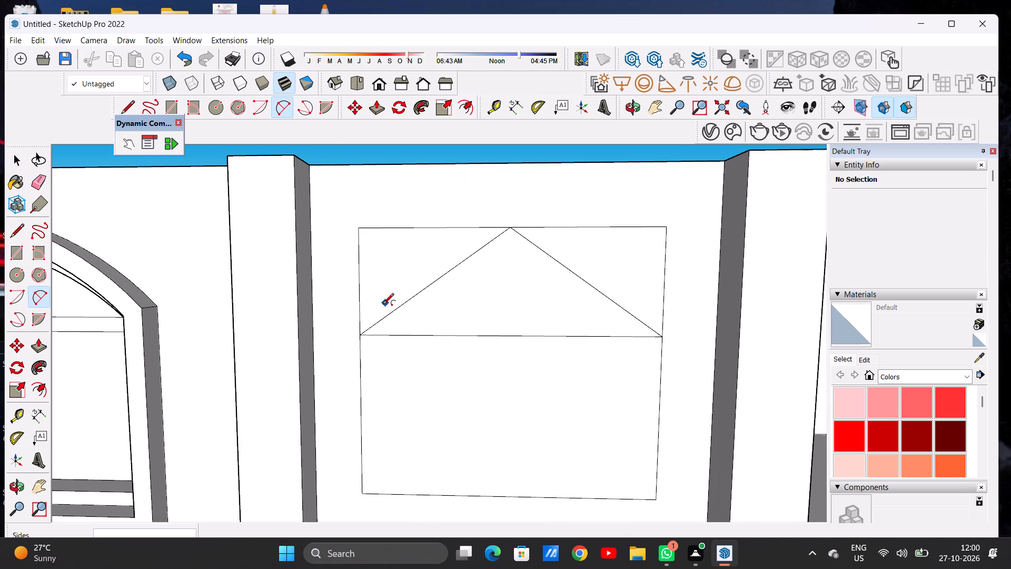
pyautogui.click(359, 331)
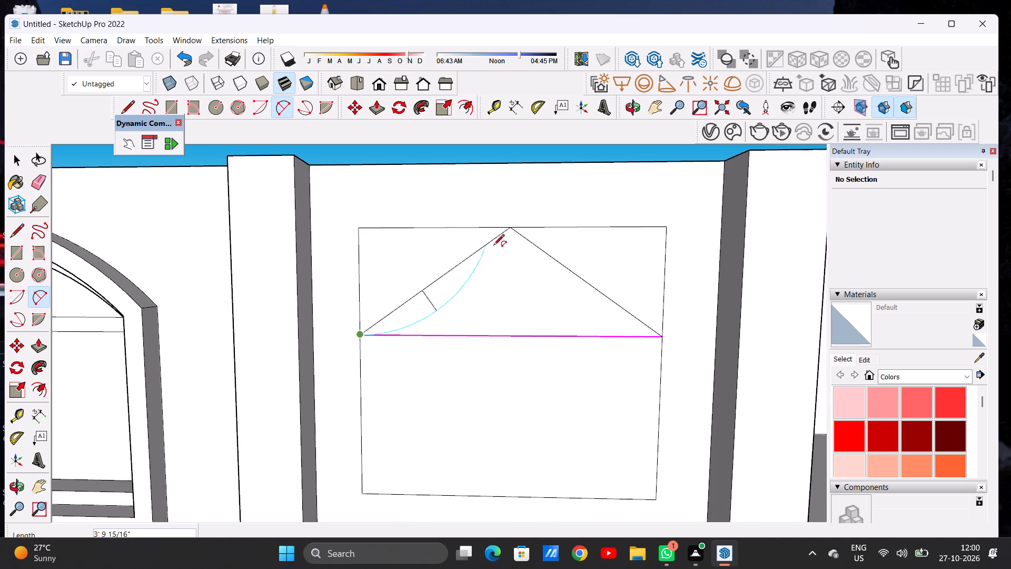
pyautogui.click(507, 229)
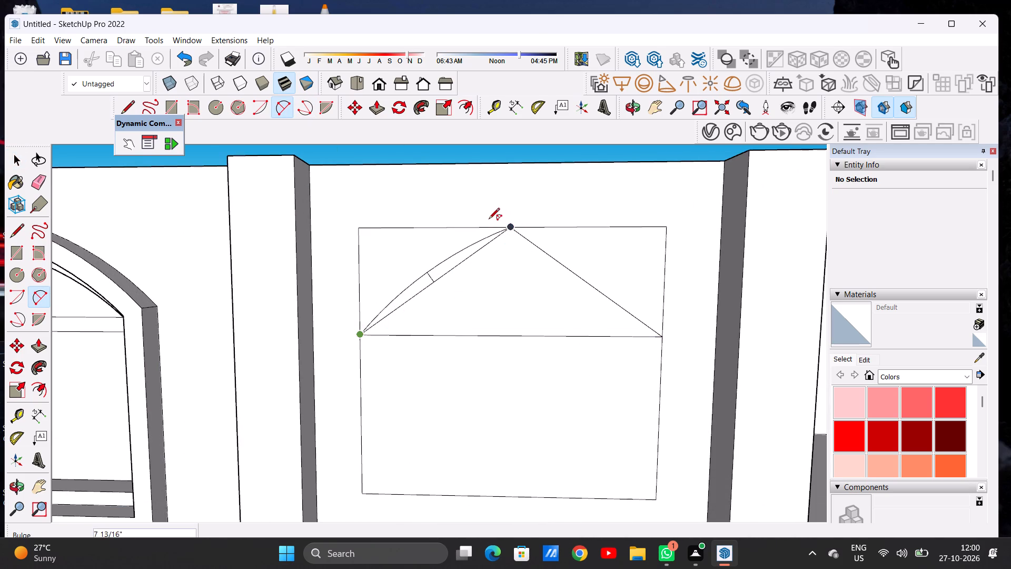
pyautogui.scroll(5, 492, 223)
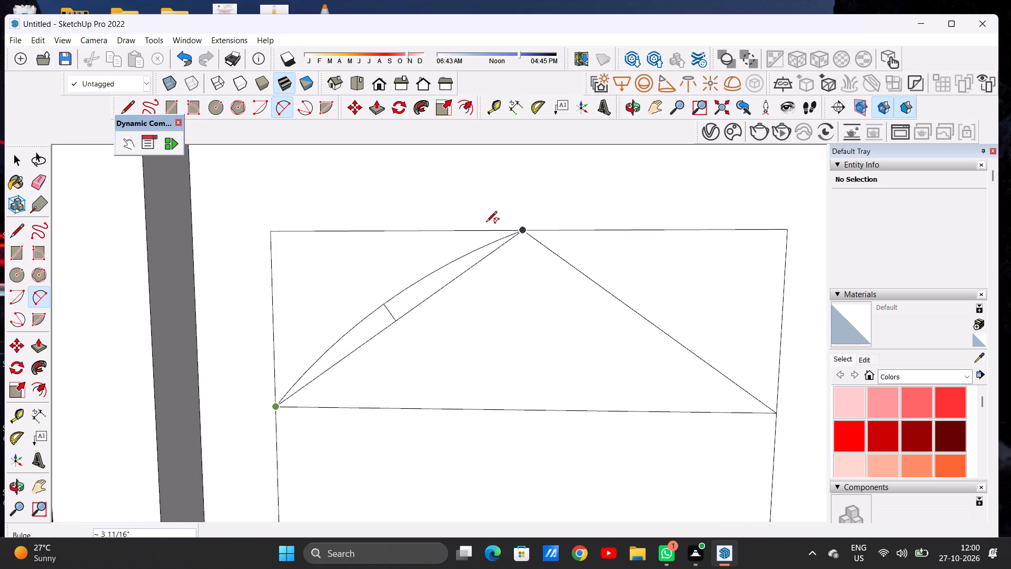
pyautogui.click(486, 223)
pyautogui.click(526, 230)
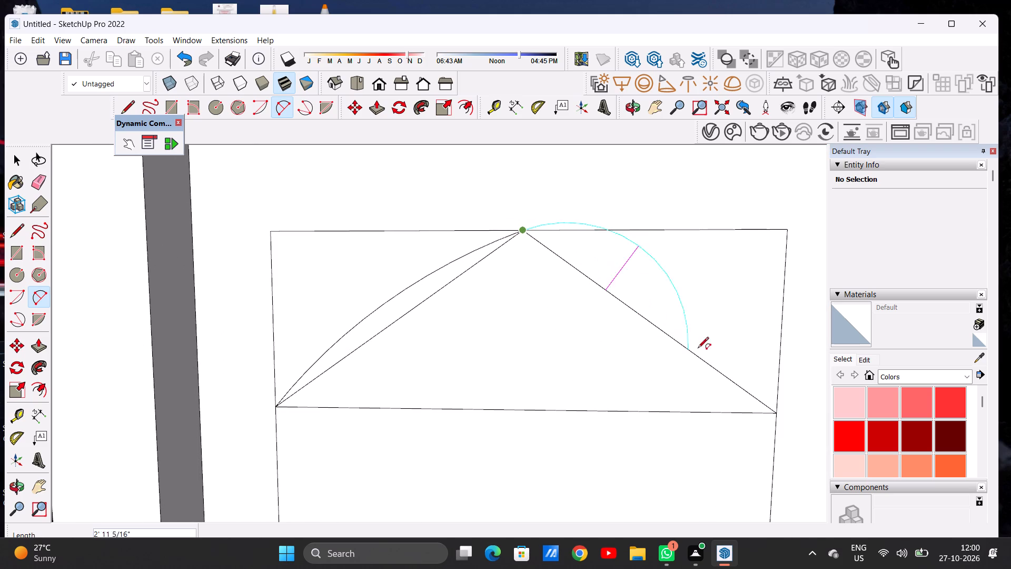
pyautogui.click(776, 412)
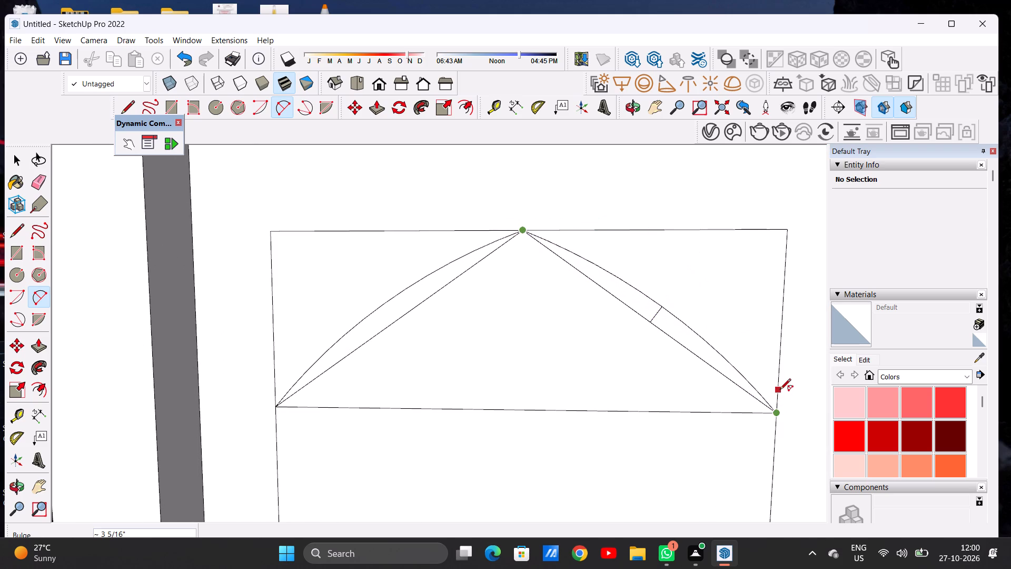
pyautogui.click(780, 390)
pyautogui.press('space')
# Erase the two straight diagonals beneath the arcs and the horizontal line dividing the two rectangles.
pyautogui.write('E')
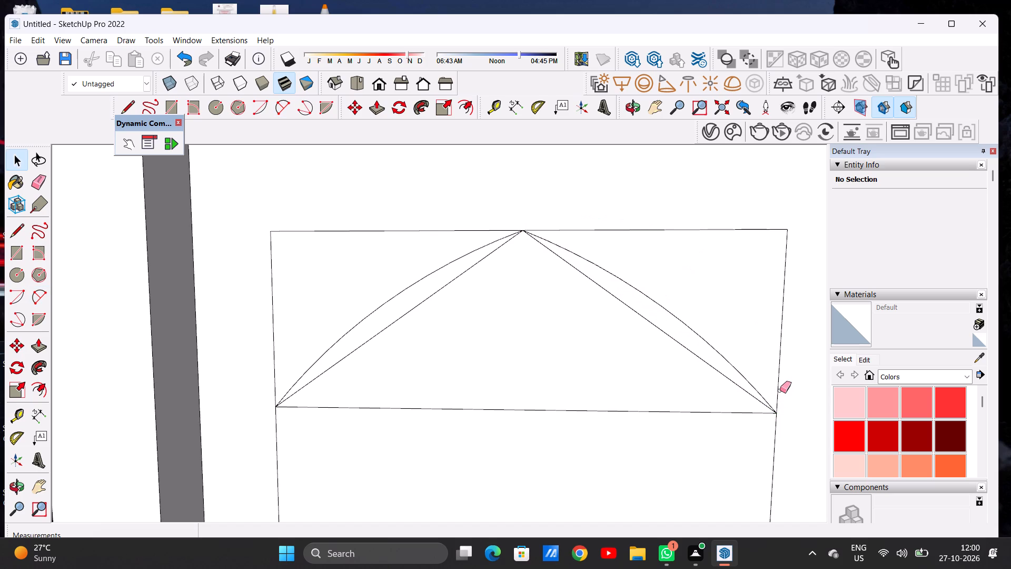
pyautogui.scroll(2, 726, 424)
pyautogui.scroll(-1, 729, 425)
pyautogui.scroll(1, 729, 425)
pyautogui.click(707, 350)
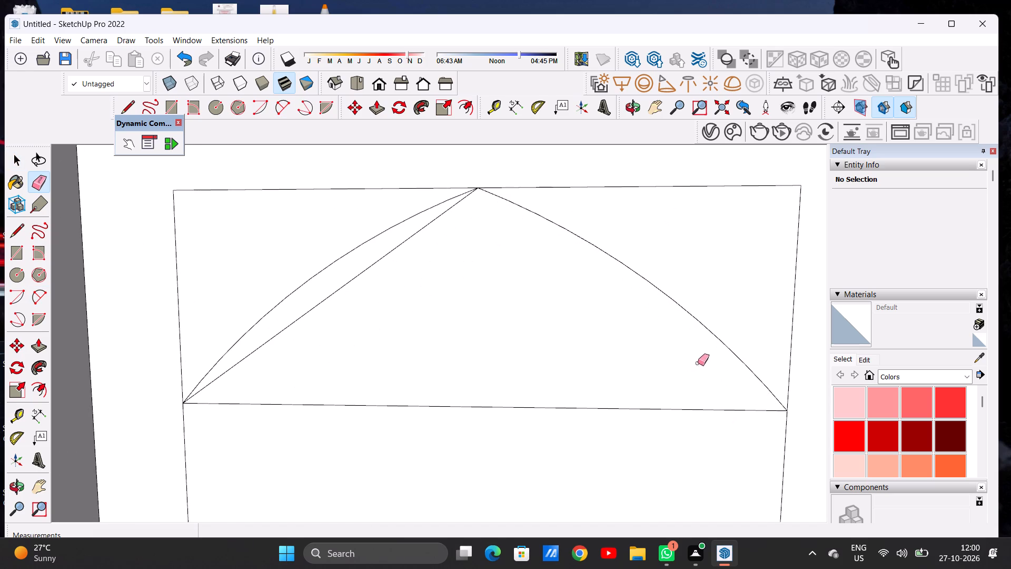
pyautogui.moveTo(657, 401); pyautogui.dragTo(653, 416)
pyautogui.scroll(-6, 665, 387)
pyautogui.scroll(4, 468, 338)
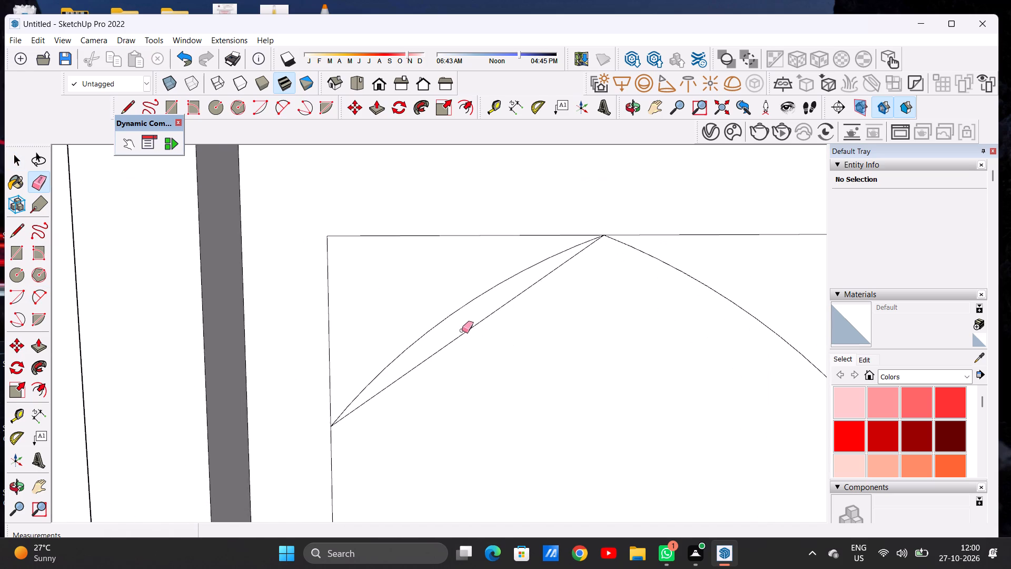
pyautogui.moveTo(462, 332); pyautogui.dragTo(468, 342)
# Erase the upper rectangle's top and side edges outside the arcs, leaving a clean pointed-arch outline.
pyautogui.scroll(-5, 487, 353)
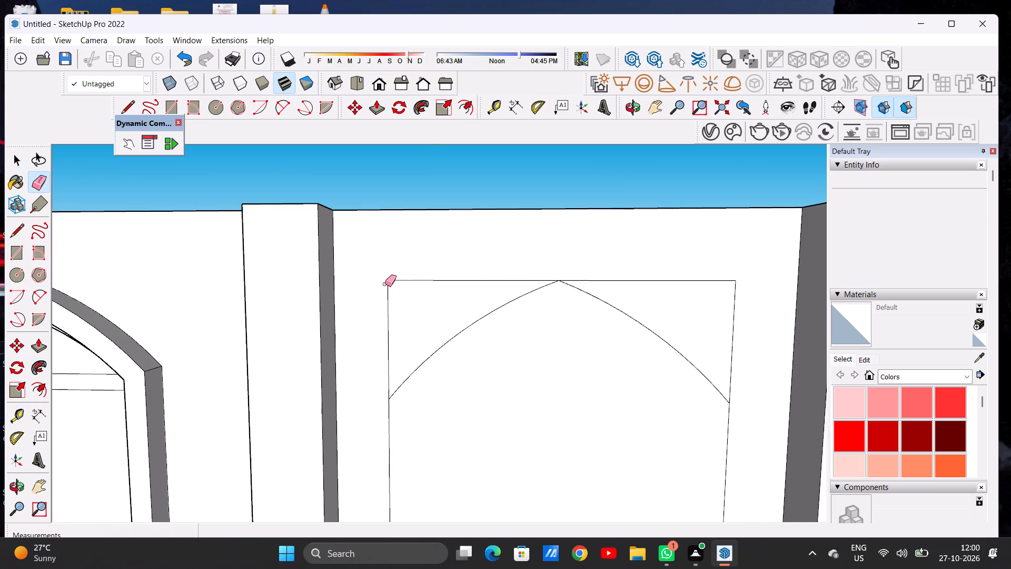
pyautogui.click(389, 282)
pyautogui.moveTo(477, 273); pyautogui.dragTo(475, 282)
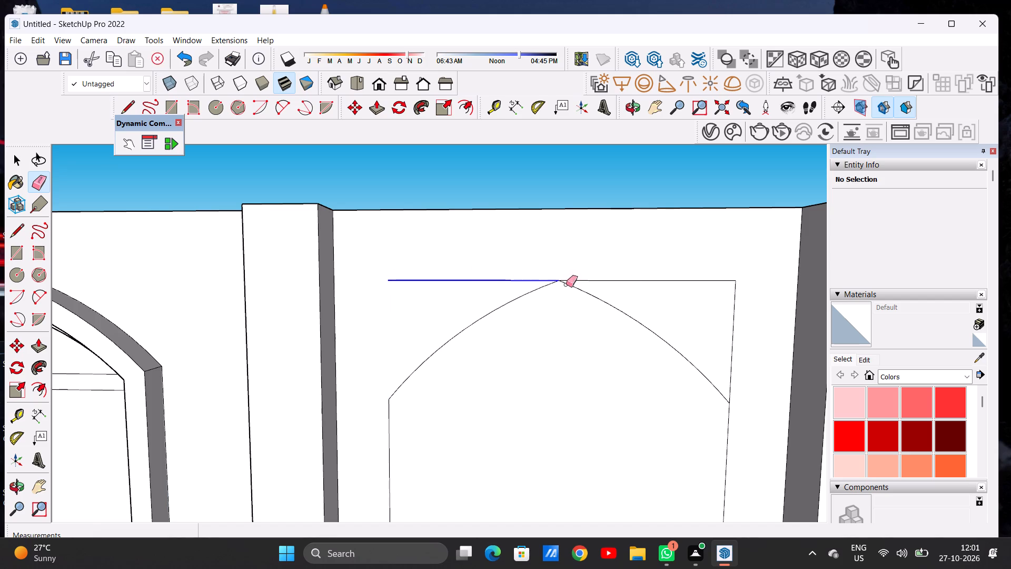
pyautogui.click(734, 280)
pyautogui.click(736, 284)
pyautogui.scroll(-6, 666, 310)
pyautogui.scroll(1, 624, 308)
pyautogui.scroll(-8, 619, 307)
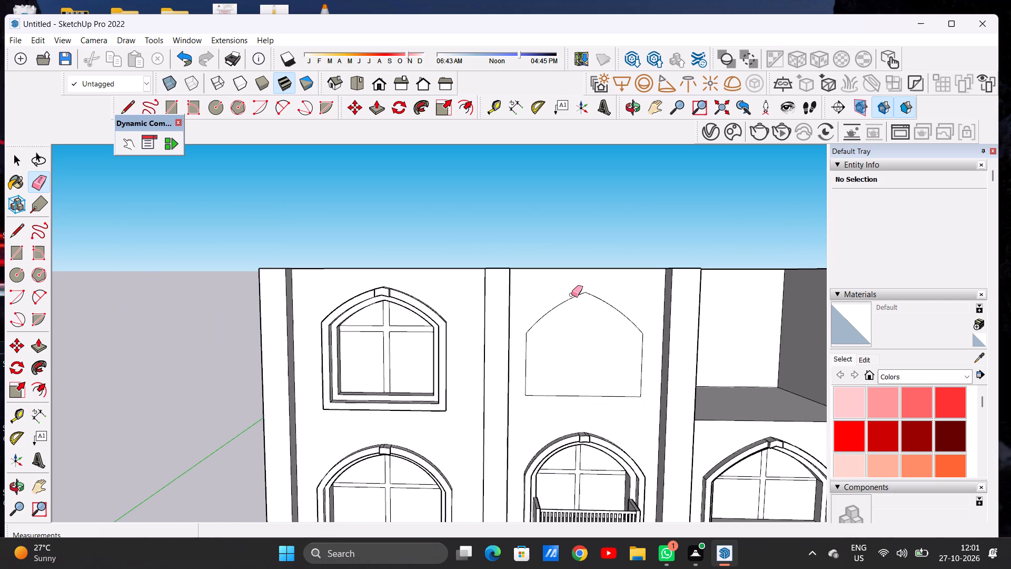
pyautogui.press('space')
# Move the pointed-arch outline on the middle bay's top storey straight up about 1' 1 9/16".
pyautogui.write('N')
pyautogui.scroll(-6, 551, 292)
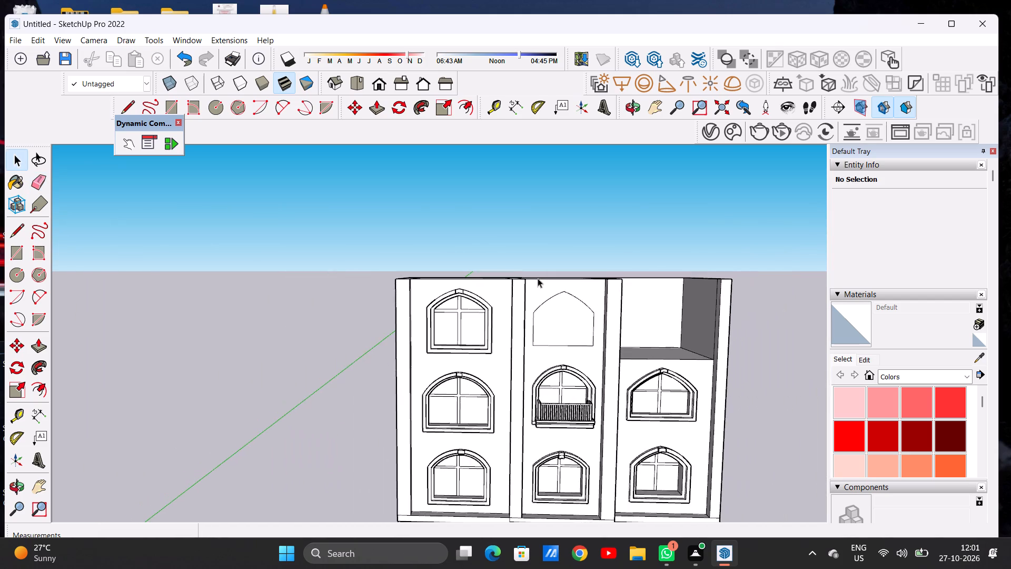
pyautogui.scroll(-7, 538, 278)
pyautogui.scroll(11, 573, 323)
pyautogui.moveTo(567, 326); pyautogui.dragTo(562, 305, button='middle')
pyautogui.doubleClick(585, 326)
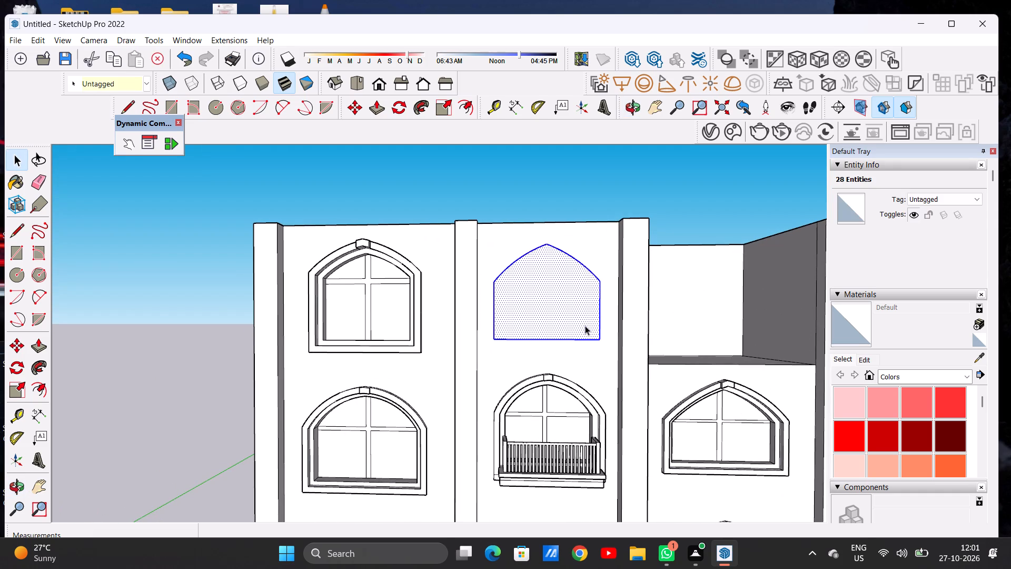
pyautogui.press('m')
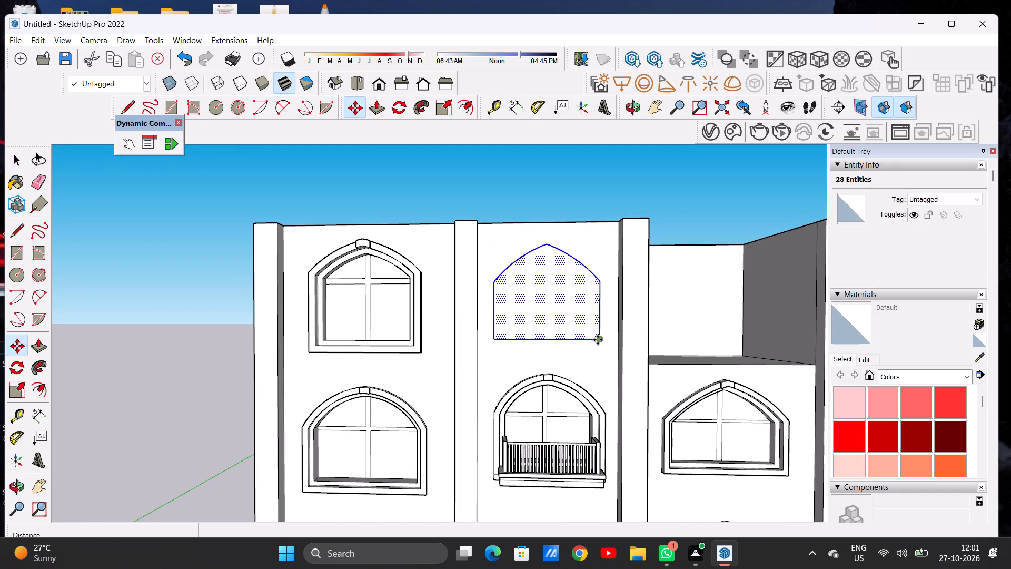
pyautogui.click(598, 340)
pyautogui.click(598, 323)
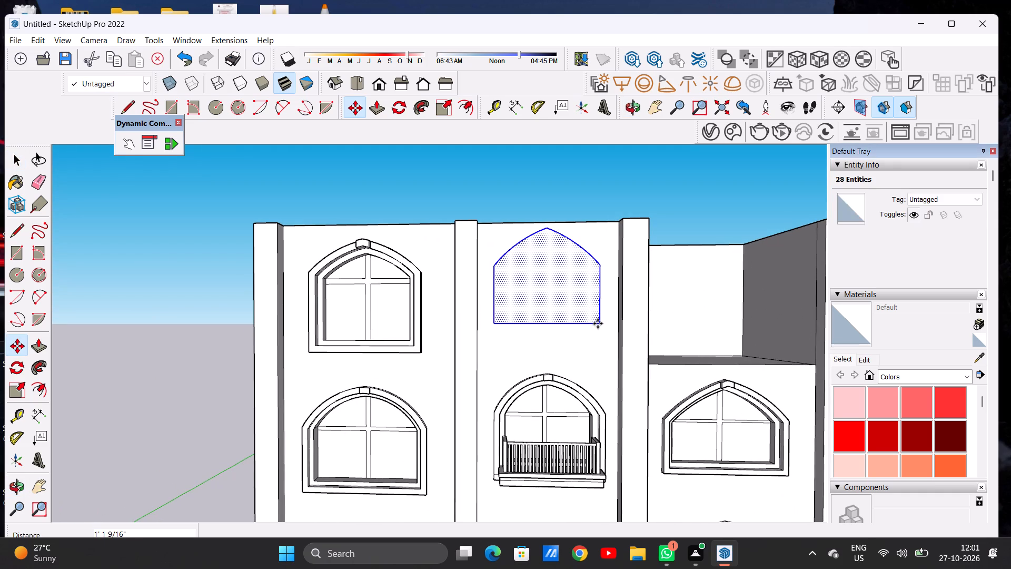
pyautogui.press('space')
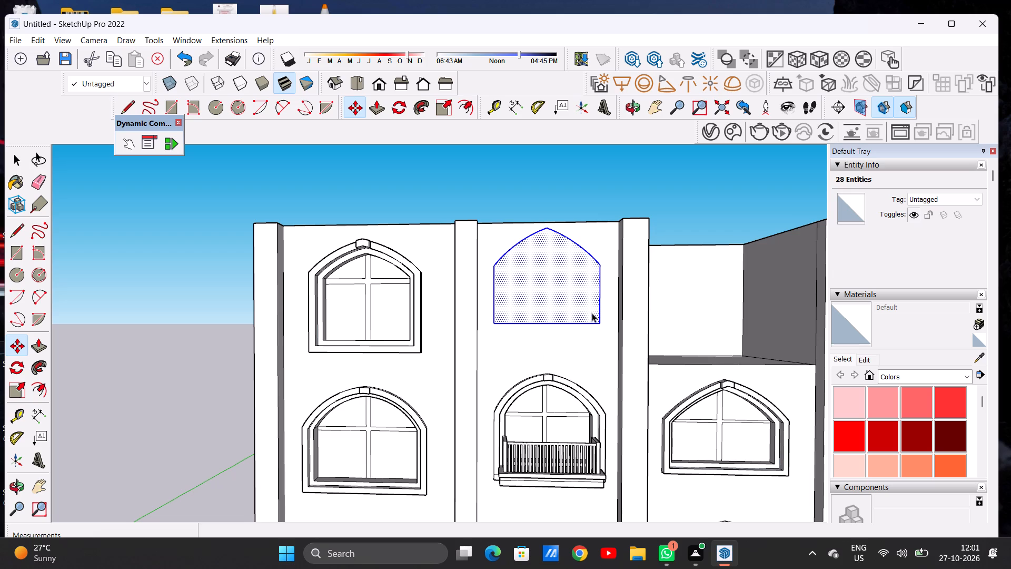
# Move the selected pointed-arch outline back down about 8 3/8" and deselect it.
pyautogui.press('m')
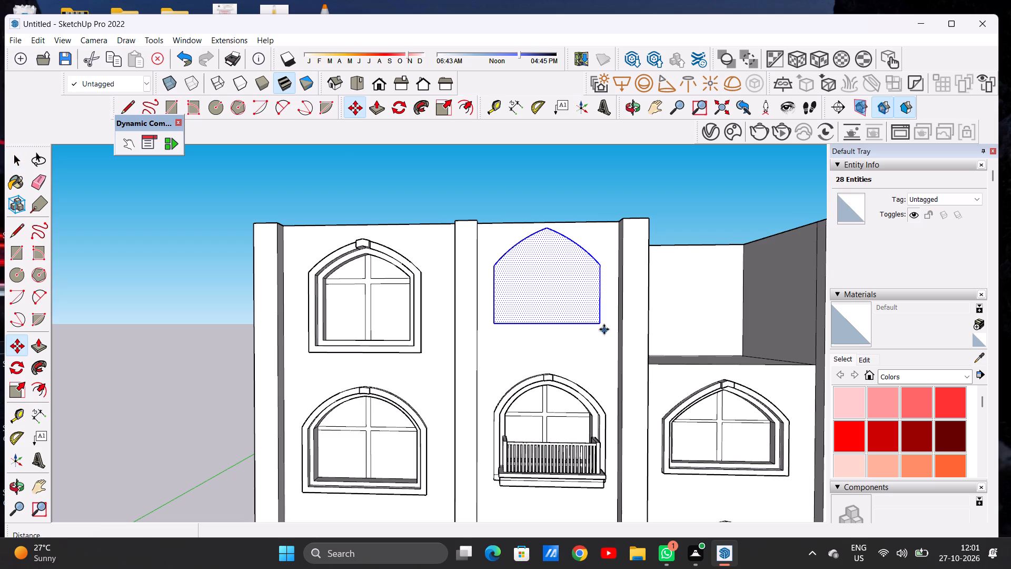
pyautogui.click(600, 326)
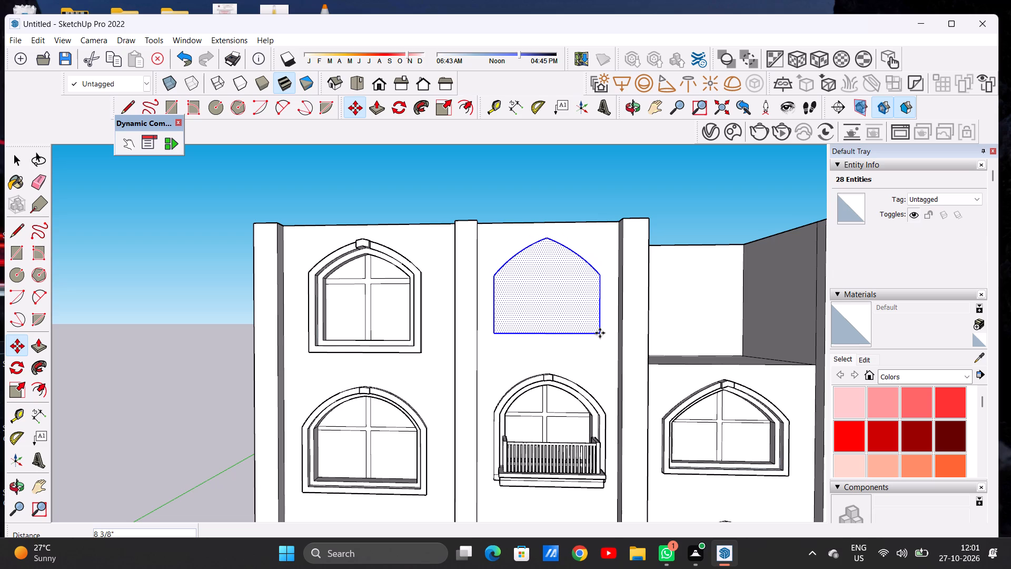
pyautogui.click(600, 333)
pyautogui.press('space')
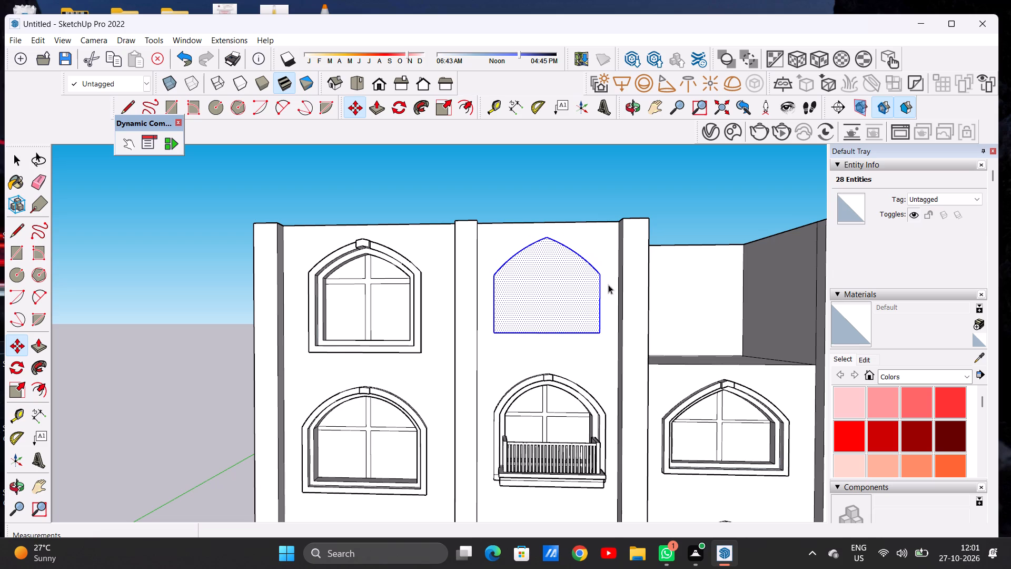
pyautogui.click(587, 207)
# Offset the pointed-arch outline inward twice, forming an outer and an inner frame band around the window opening.
pyautogui.scroll(2, 563, 286)
pyautogui.write('OF')
pyautogui.scroll(3, 563, 286)
pyautogui.click(514, 224)
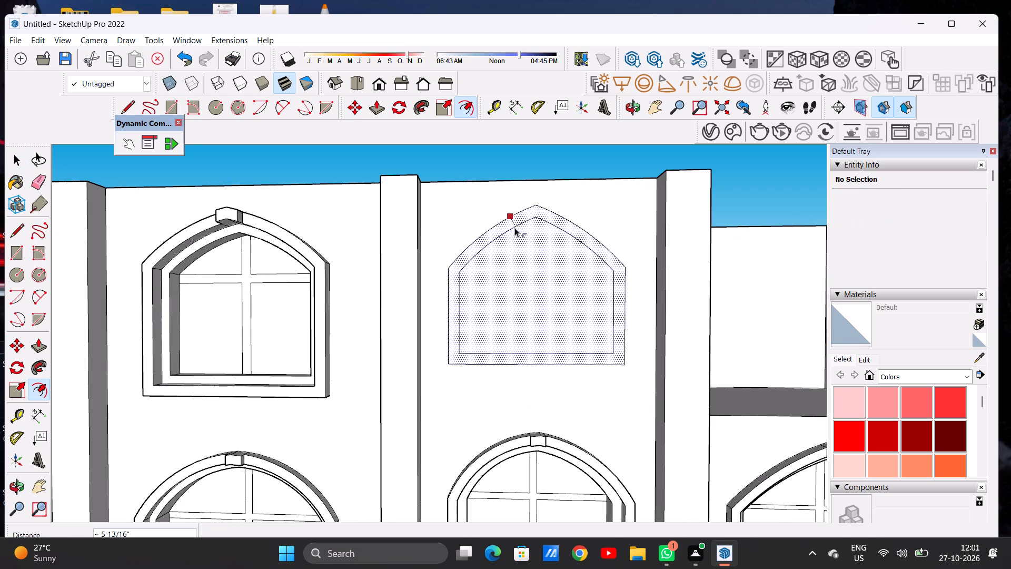
pyautogui.click(513, 224)
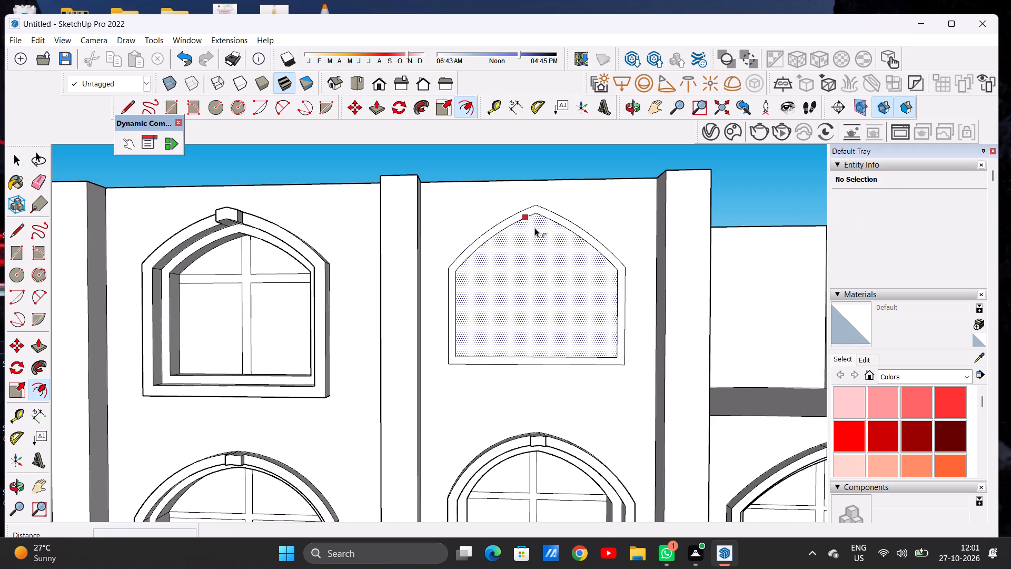
pyautogui.click(538, 228)
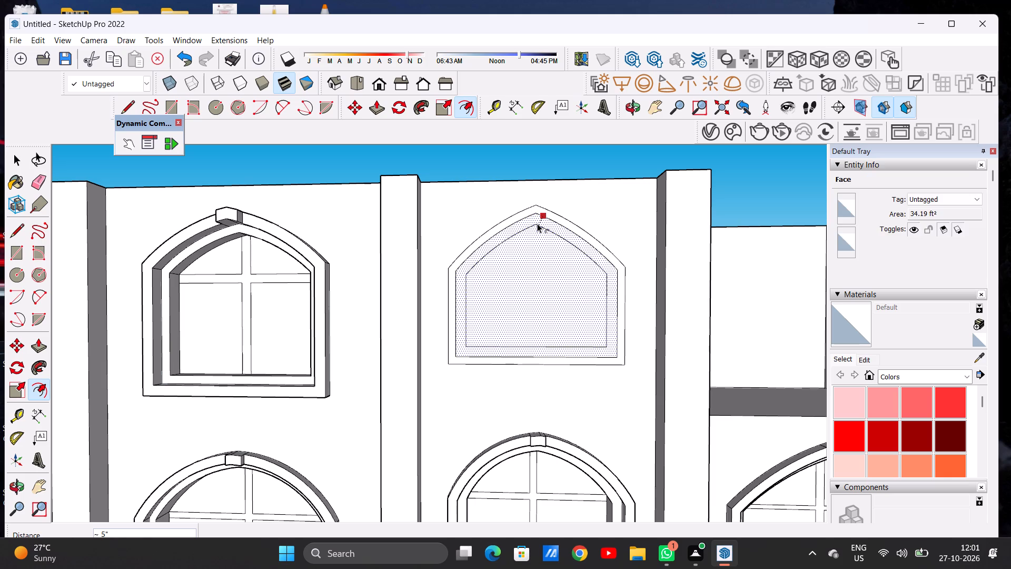
pyautogui.click(537, 223)
pyautogui.press('space')
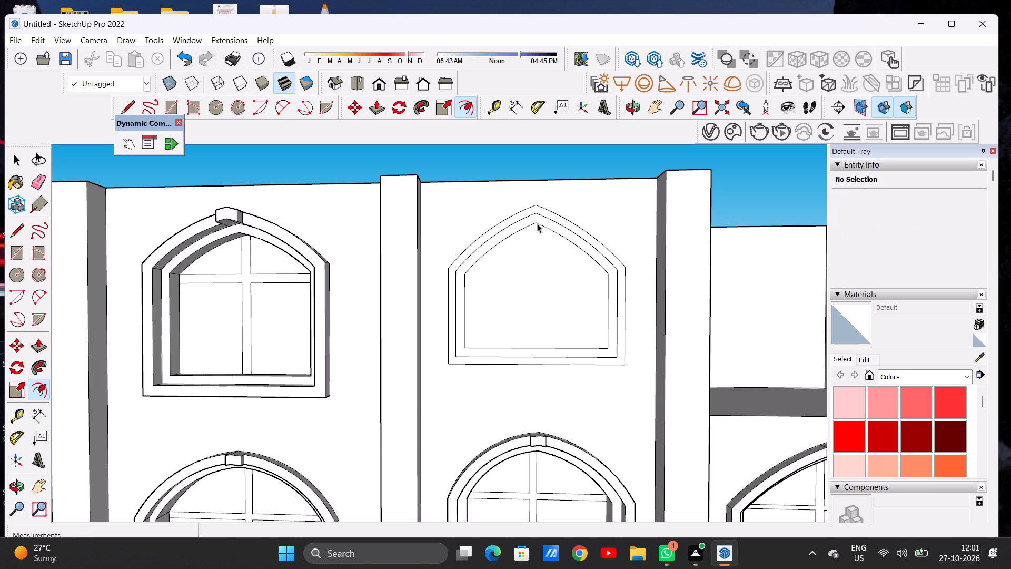
# Draw two short vertical lines about 4 1/8" long across the outer frame band, one on each side of the apex, for the keystone.
pyautogui.scroll(-12, 536, 222)
pyautogui.moveTo(555, 252); pyautogui.dragTo(330, 283, button='middle')
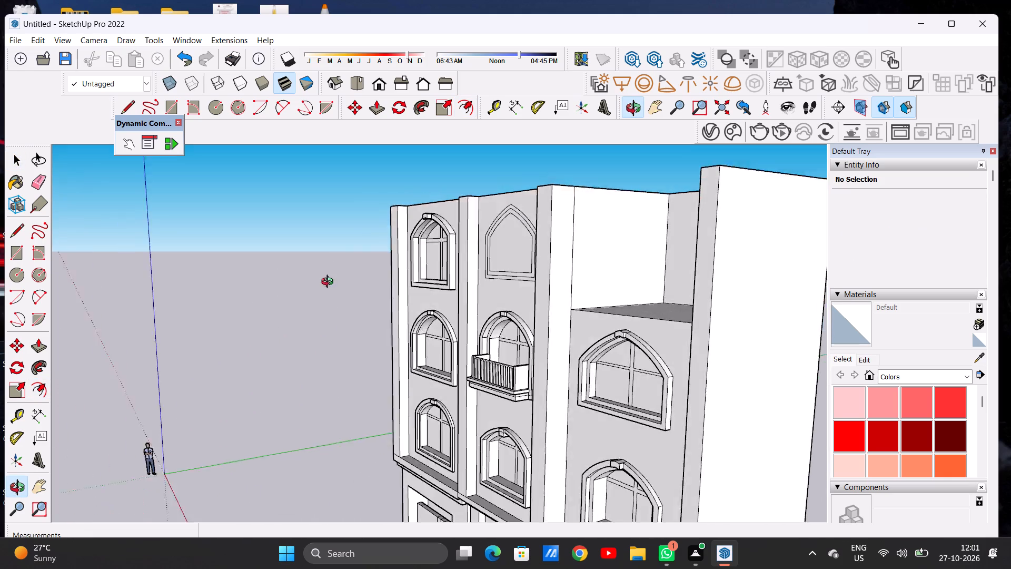
pyautogui.moveTo(330, 283); pyautogui.dragTo(548, 288, button='middle')
pyautogui.scroll(7, 546, 207)
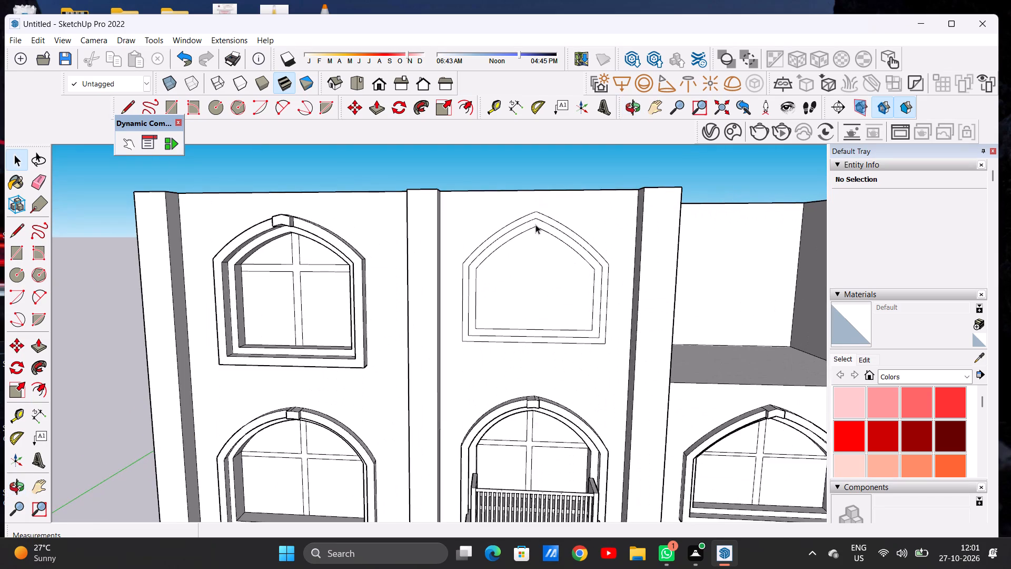
pyautogui.moveTo(536, 223); pyautogui.dragTo(550, 214, button='middle')
pyautogui.scroll(10, 548, 214)
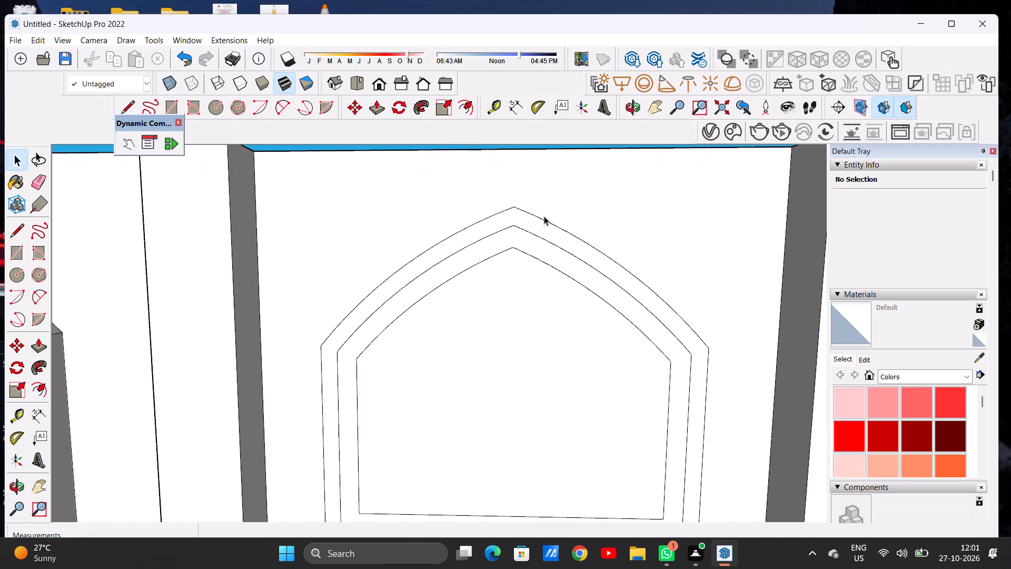
pyautogui.press('l')
pyautogui.scroll(3, 532, 218)
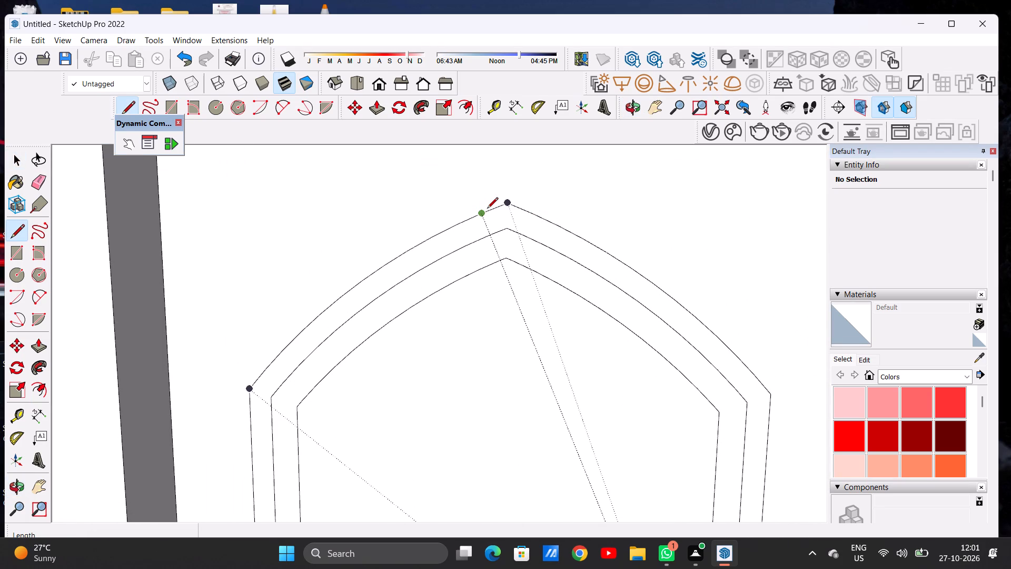
pyautogui.click(487, 209)
pyautogui.click(480, 240)
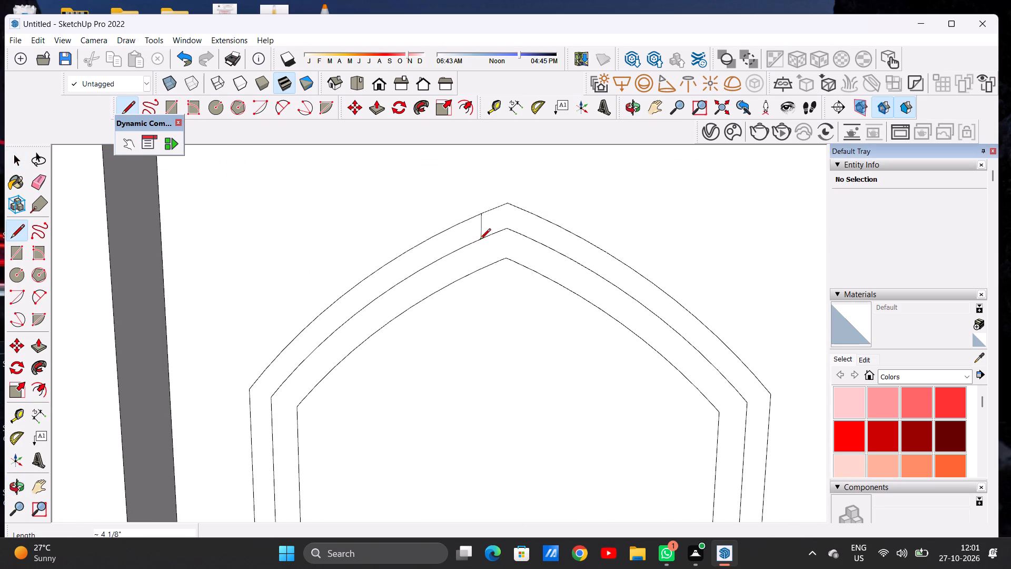
pyautogui.click(528, 215)
pyautogui.click(533, 239)
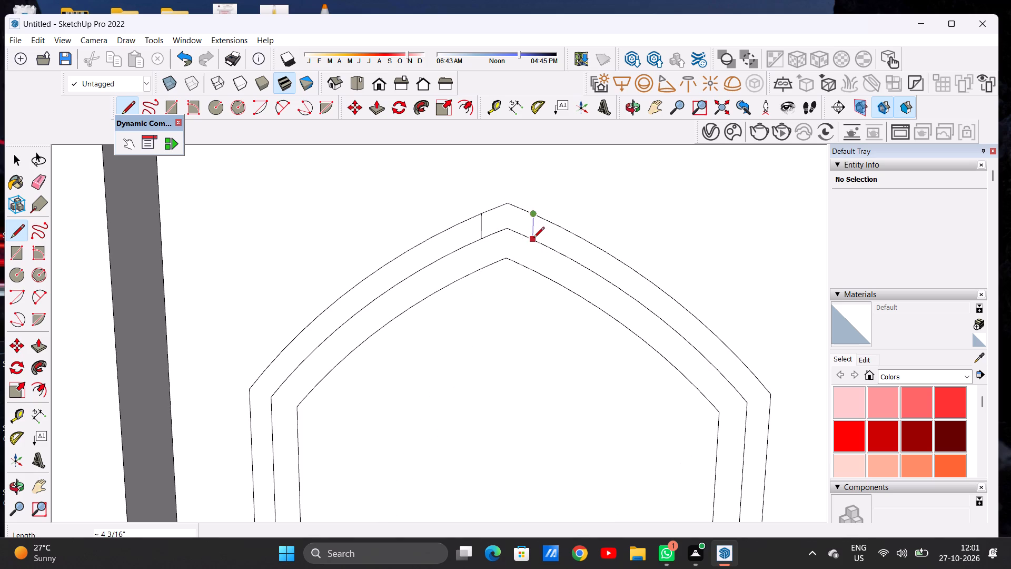
pyautogui.press('space')
# Draw a two-point arc between the keystone lines' lower ends, bulging up about 1 13/16" to the middle outline's apex.
pyautogui.scroll(5, 502, 237)
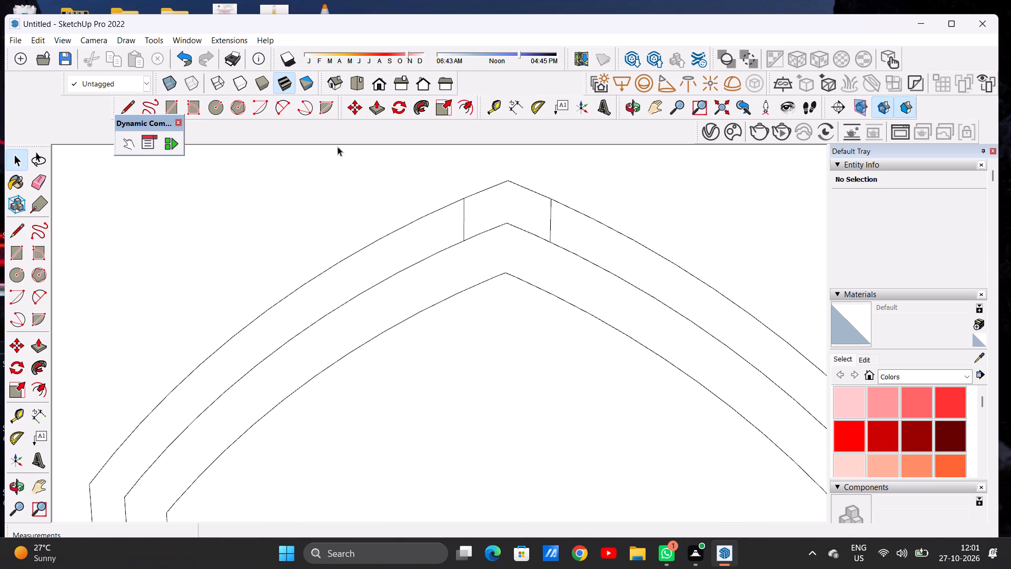
pyautogui.click(281, 109)
pyautogui.scroll(3, 512, 253)
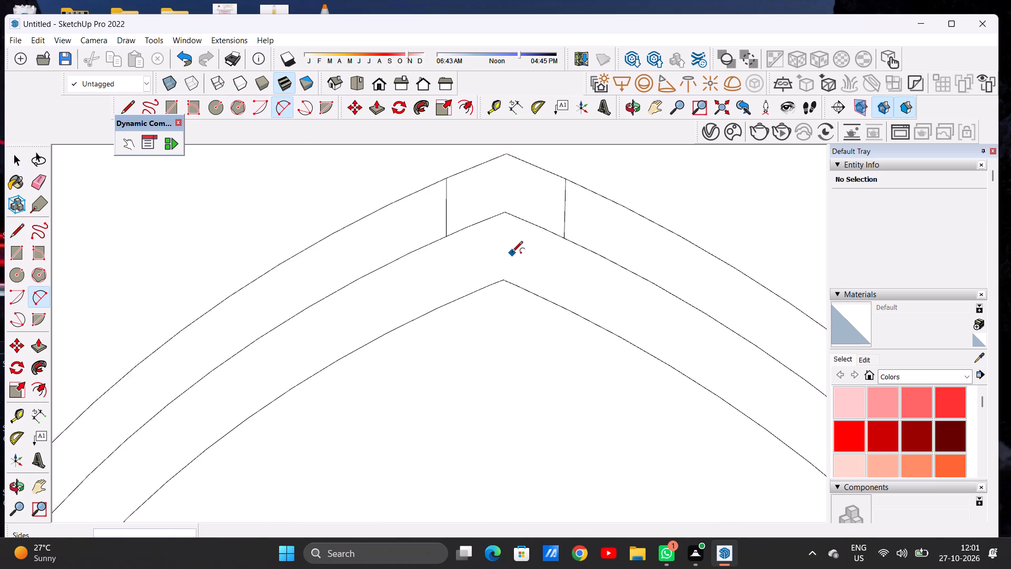
pyautogui.scroll(2, 512, 253)
pyautogui.click(431, 236)
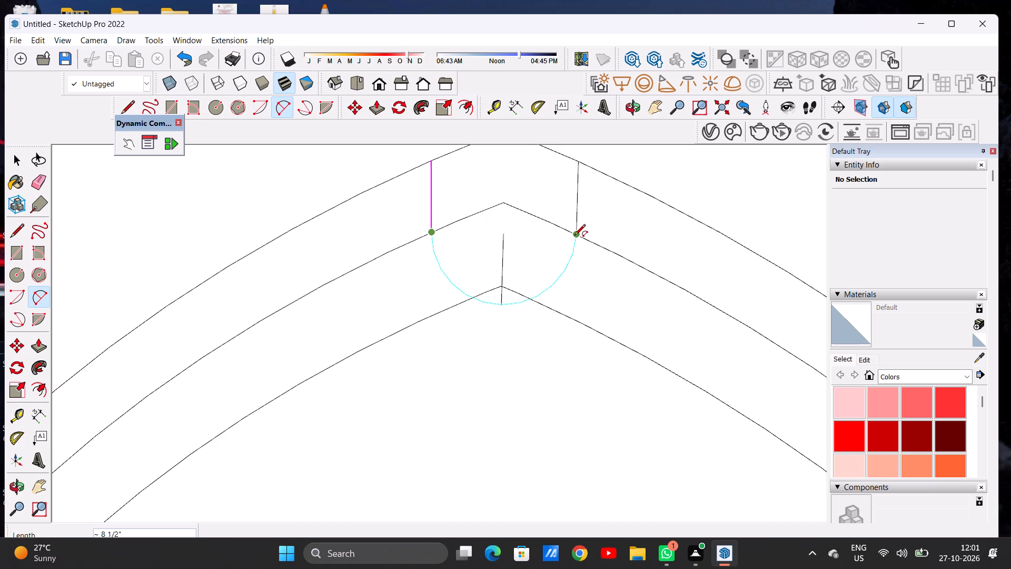
pyautogui.click(574, 236)
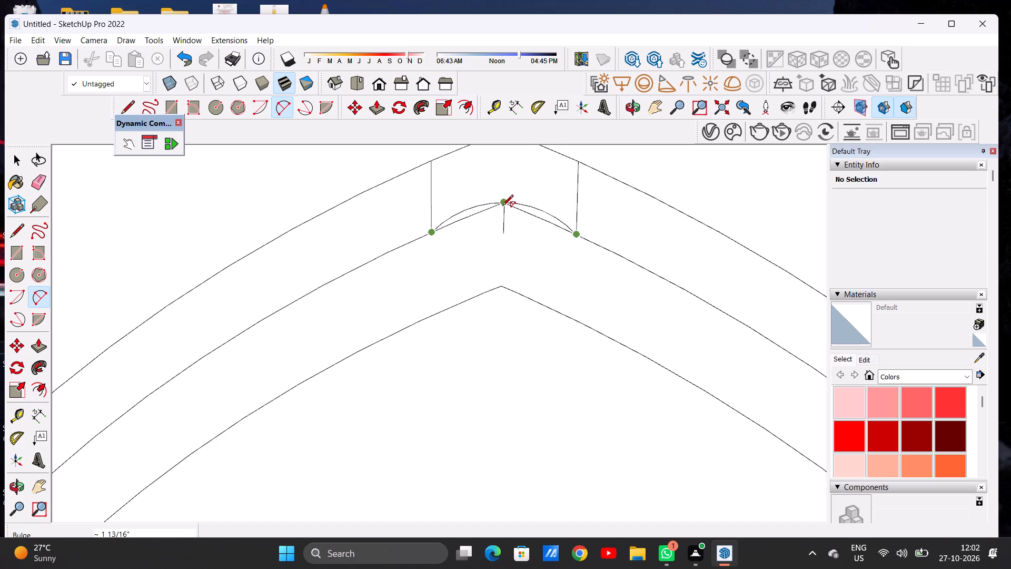
pyautogui.moveTo(502, 207); pyautogui.dragTo(492, 197)
pyautogui.press('space')
# Erase the two pointed outline segments beneath the keystone arc.
pyautogui.scroll(6, 502, 208)
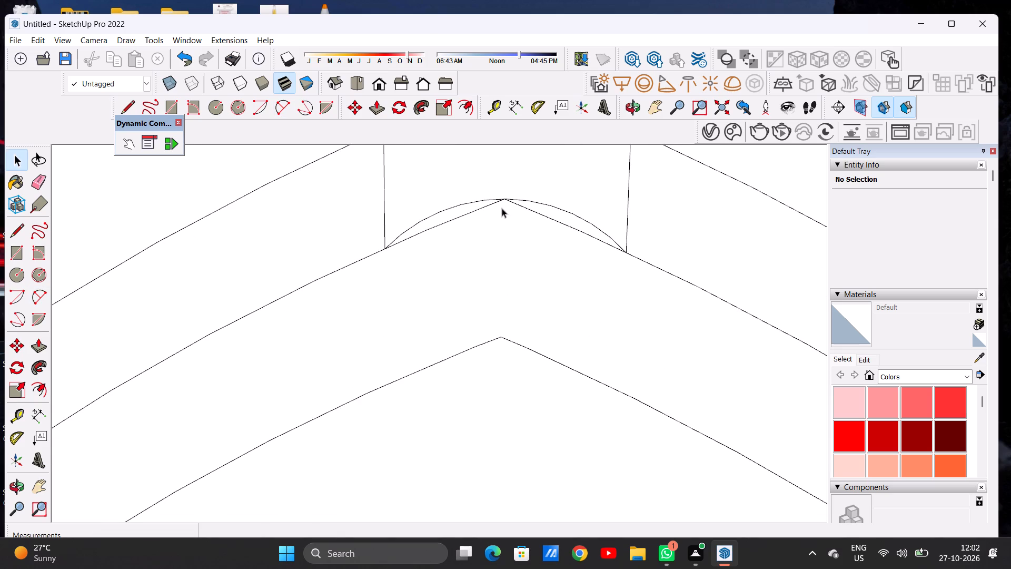
pyautogui.press('e')
pyautogui.moveTo(472, 208); pyautogui.dragTo(477, 215)
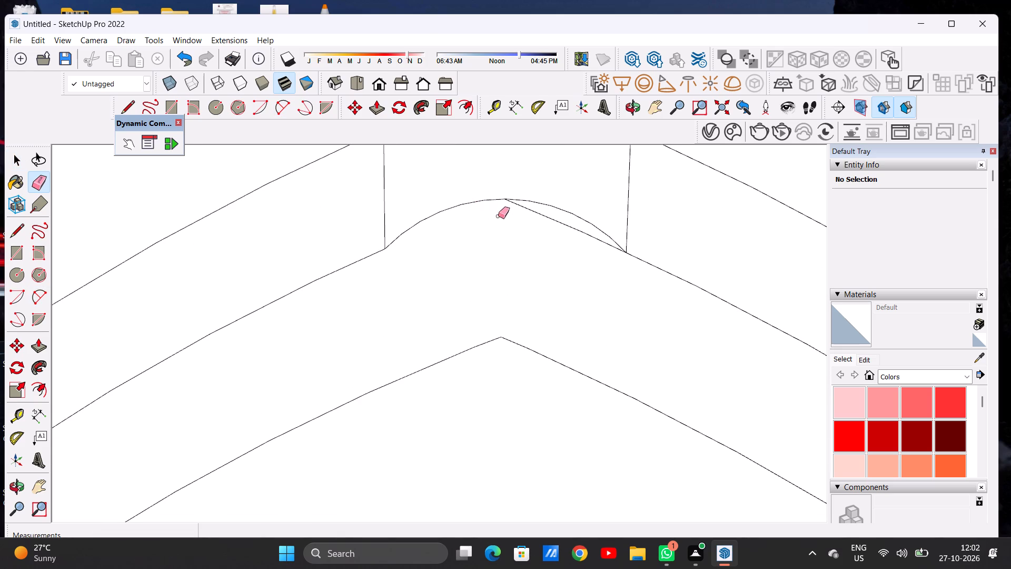
pyautogui.moveTo(547, 214); pyautogui.dragTo(546, 220)
pyautogui.press('space')
# Push the innermost arched face into the wall about 8 1/2" to recess the window opening.
pyautogui.scroll(-7, 522, 227)
pyautogui.scroll(1, 523, 228)
pyautogui.scroll(-1, 523, 228)
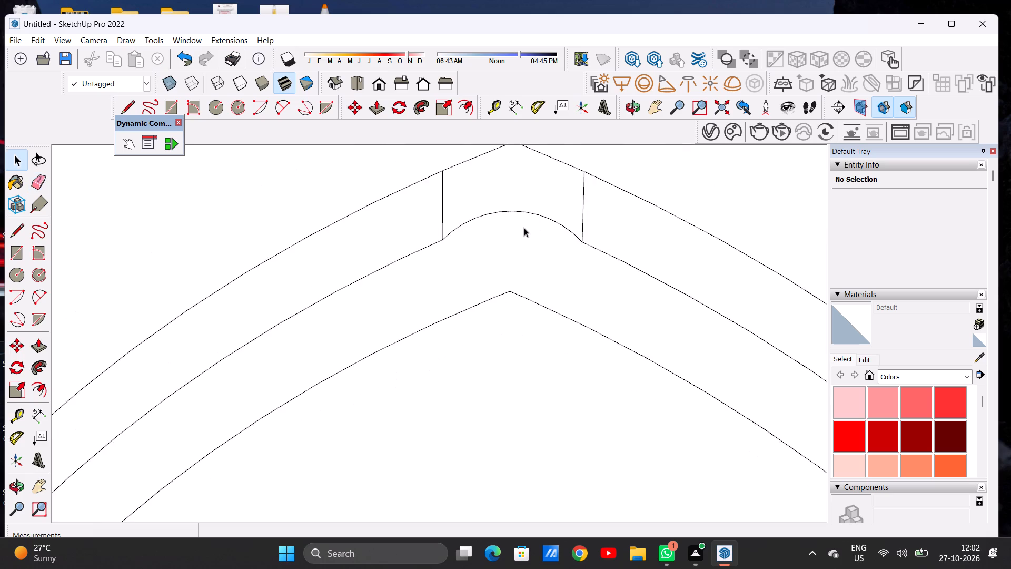
pyautogui.scroll(1, 531, 234)
pyautogui.scroll(-1, 532, 234)
pyautogui.scroll(1, 532, 234)
pyautogui.scroll(-20, 532, 234)
pyautogui.scroll(2, 584, 268)
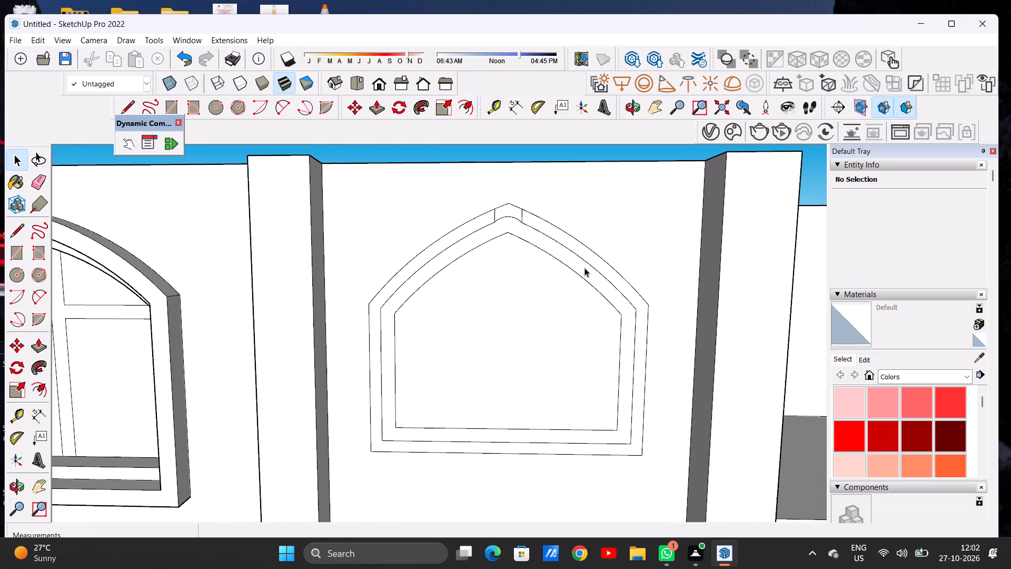
pyautogui.press('p')
pyautogui.click(534, 349)
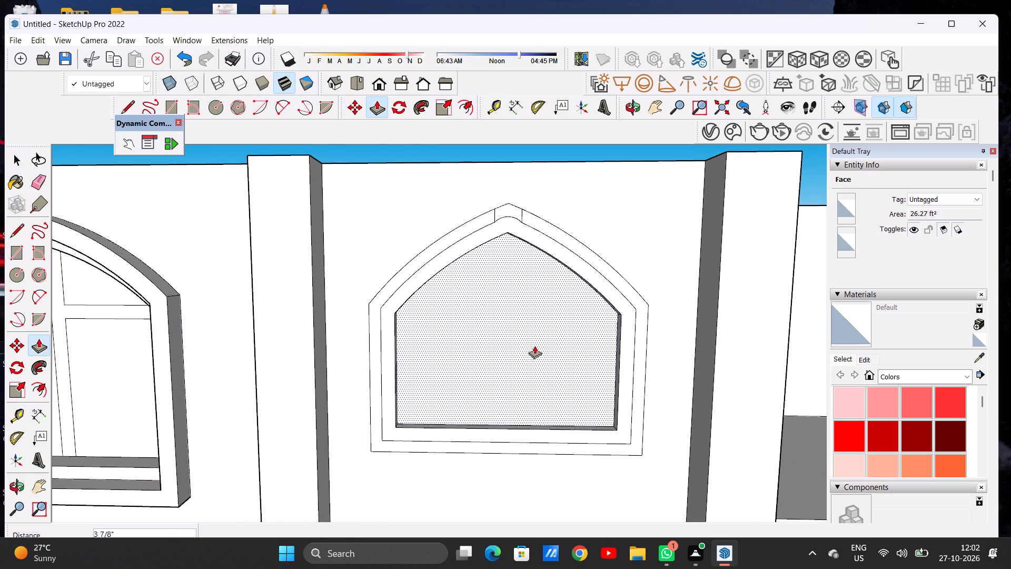
pyautogui.click(539, 338)
# Pull the outer frame band, excluding the keystone, out from the wall about 6 3/8".
pyautogui.moveTo(543, 347); pyautogui.dragTo(467, 351, button='middle')
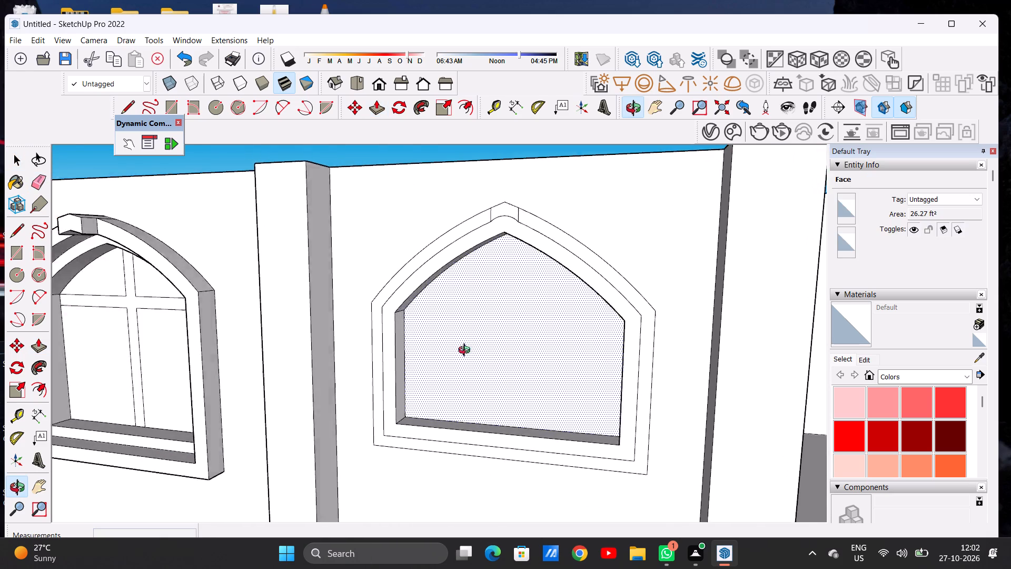
pyautogui.moveTo(467, 351); pyautogui.dragTo(470, 355, button='middle')
pyautogui.scroll(8, 647, 326)
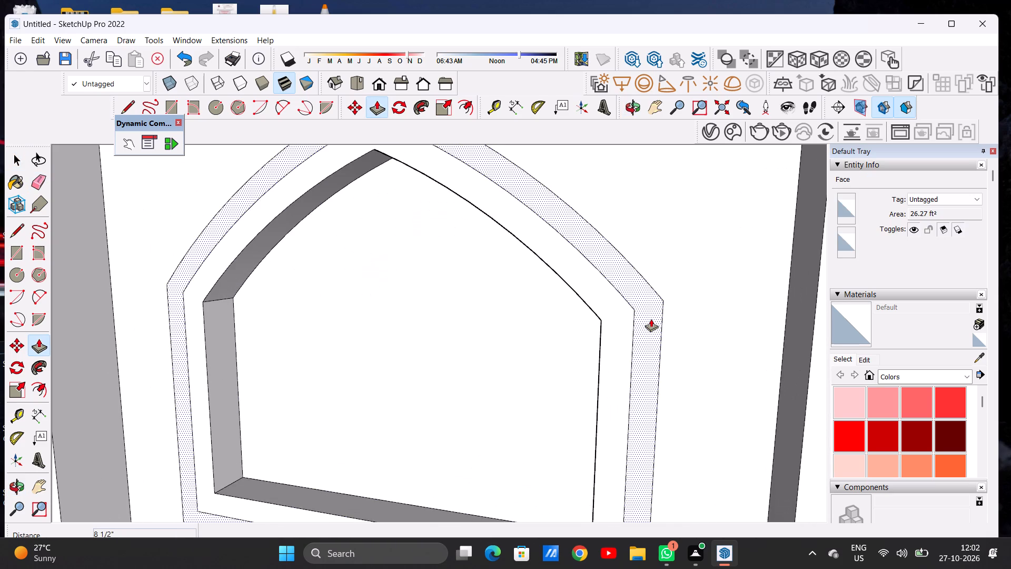
pyautogui.click(651, 319)
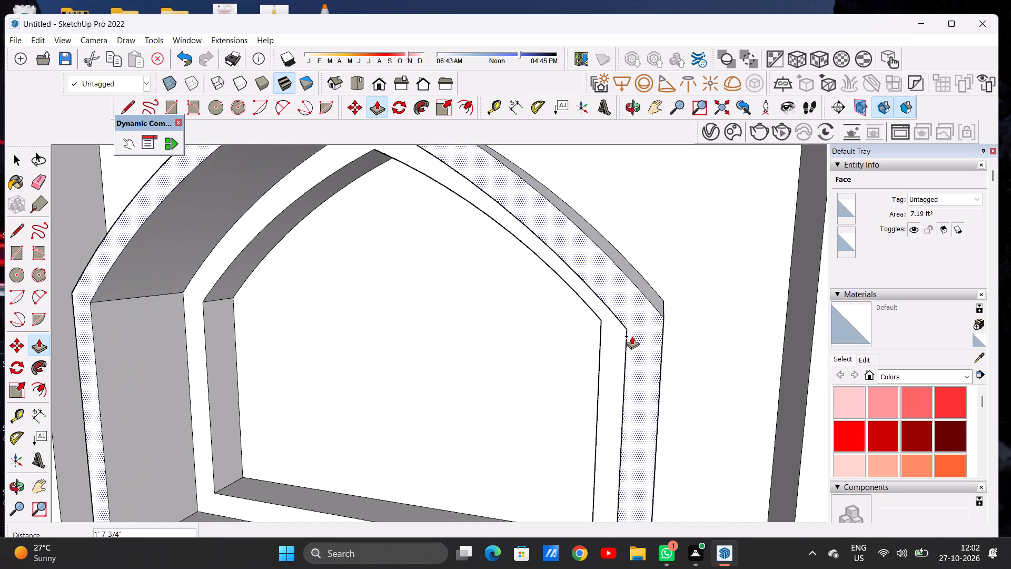
pyautogui.scroll(-4, 644, 323)
pyautogui.moveTo(653, 305); pyautogui.dragTo(514, 339, button='middle')
pyautogui.scroll(4, 527, 336)
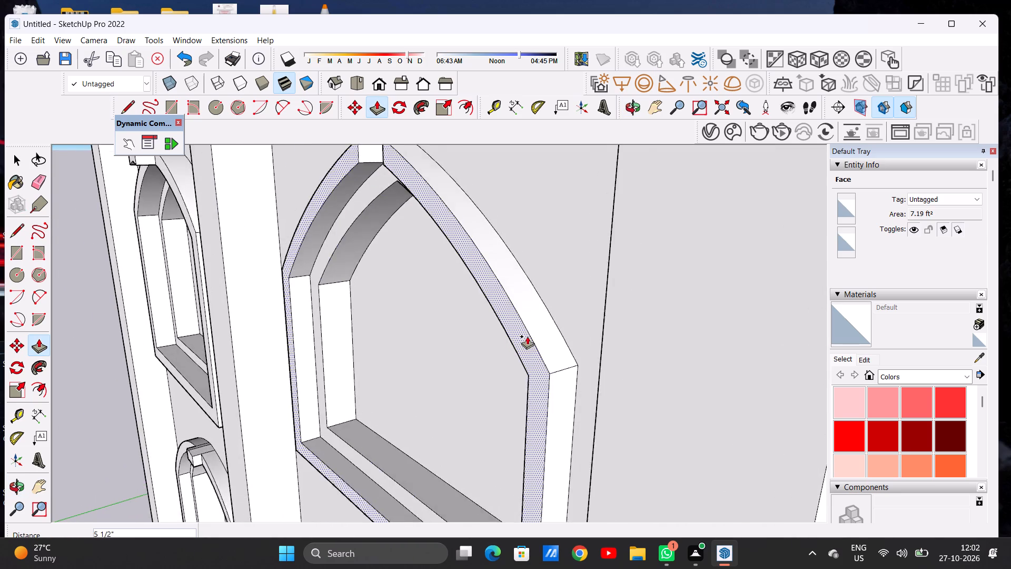
pyautogui.scroll(2, 527, 336)
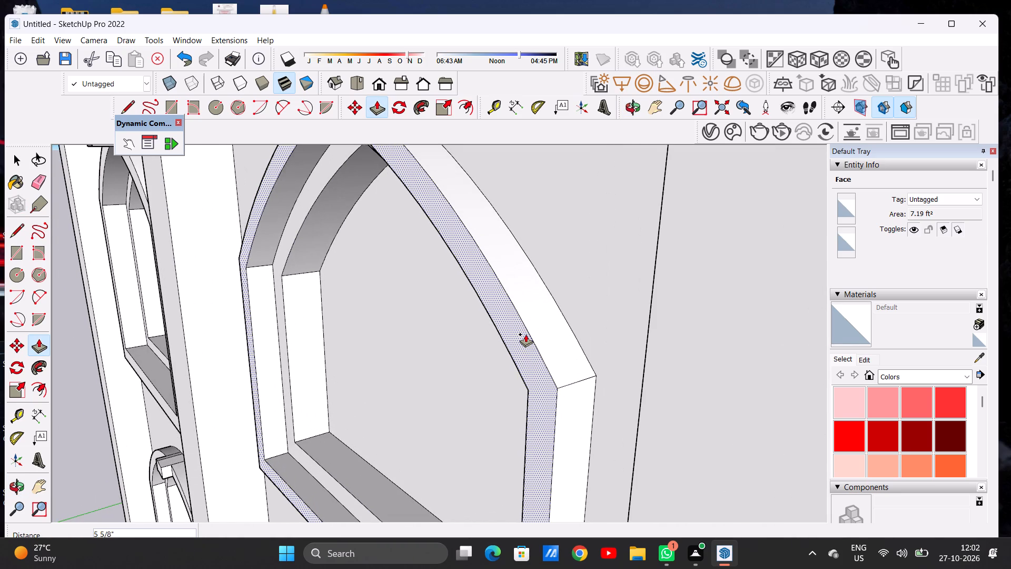
pyautogui.click(520, 336)
pyautogui.scroll(-12, 548, 326)
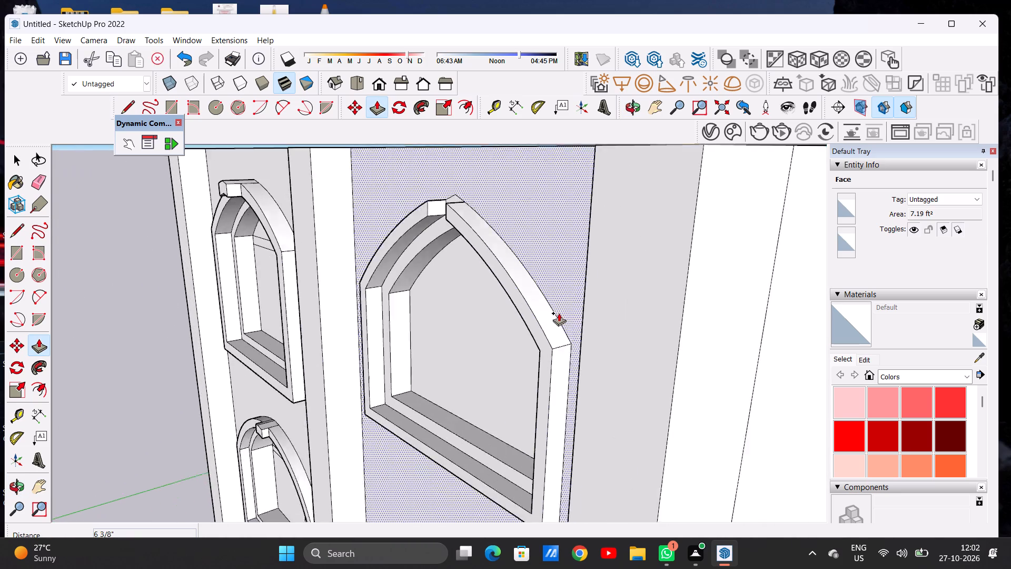
# Pull the keystone face of the middle bay's top-storey window out from the wall about 11 5/8".
pyautogui.scroll(-2, 559, 313)
pyautogui.moveTo(461, 313); pyautogui.dragTo(586, 303, button='middle')
pyautogui.scroll(11, 539, 213)
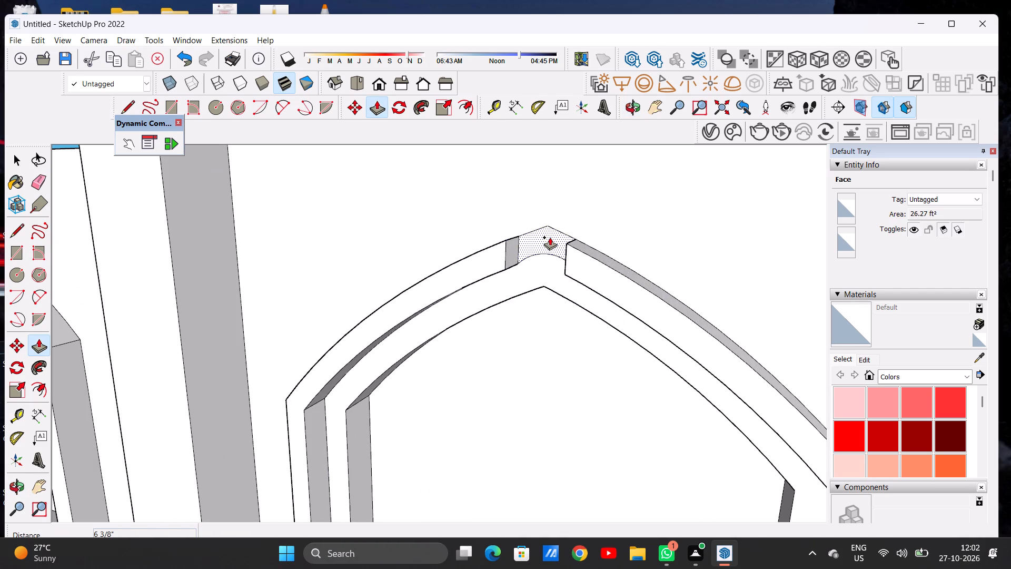
pyautogui.click(550, 237)
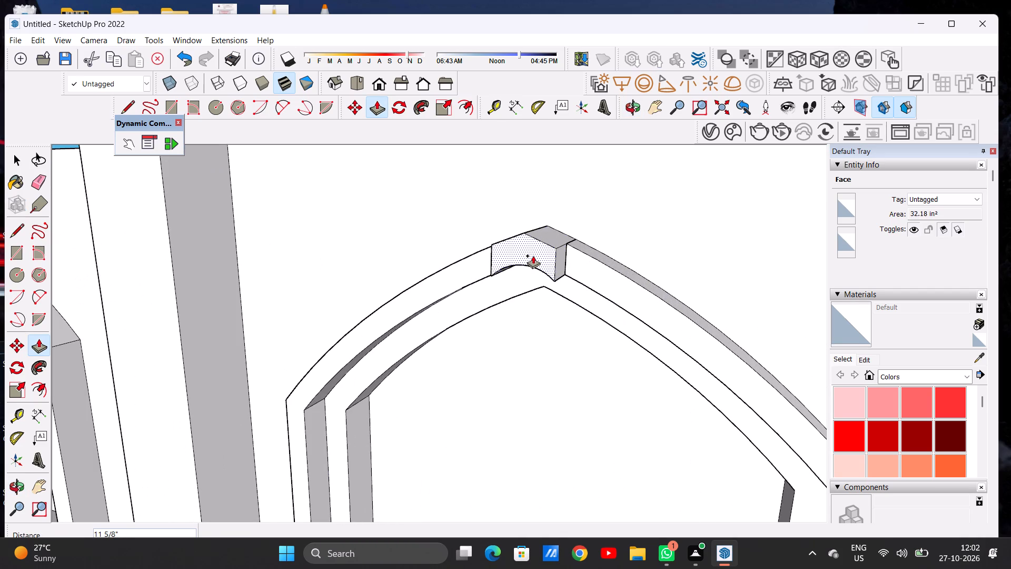
pyautogui.click(533, 256)
pyautogui.press('space')
# Examine the new window's keystone and frame against the neighbouring windows and the balcony window below.
pyautogui.scroll(-10, 584, 258)
pyautogui.moveTo(533, 271); pyautogui.dragTo(607, 254, button='middle')
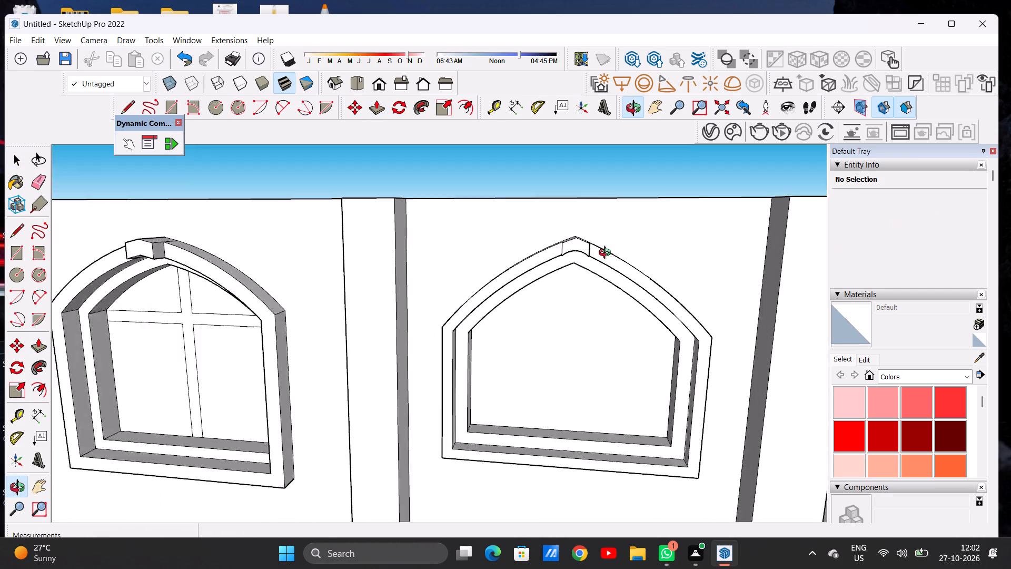
pyautogui.moveTo(607, 254); pyautogui.dragTo(599, 244, button='middle')
pyautogui.scroll(6, 594, 247)
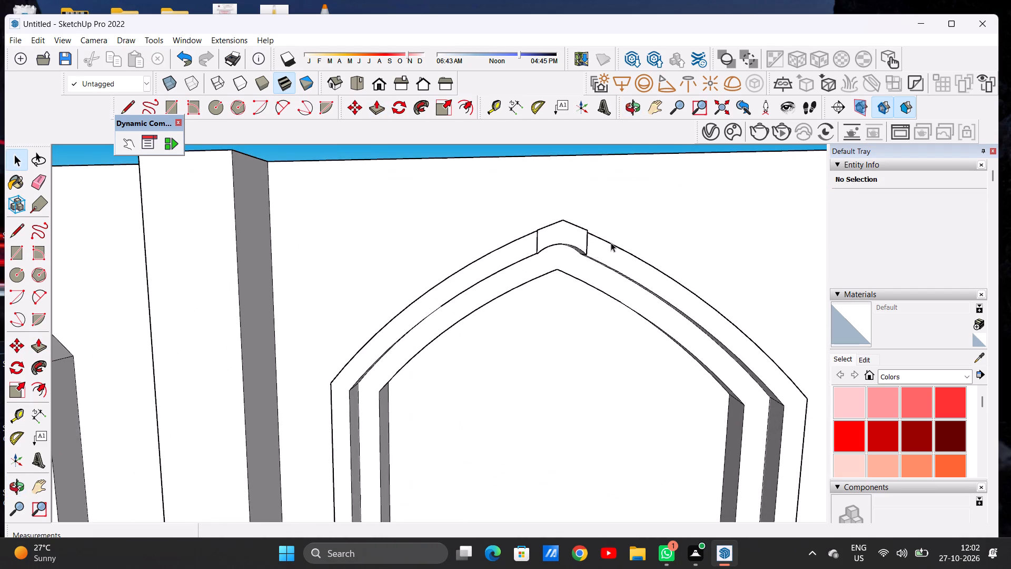
pyautogui.moveTo(603, 243); pyautogui.dragTo(619, 232, button='middle')
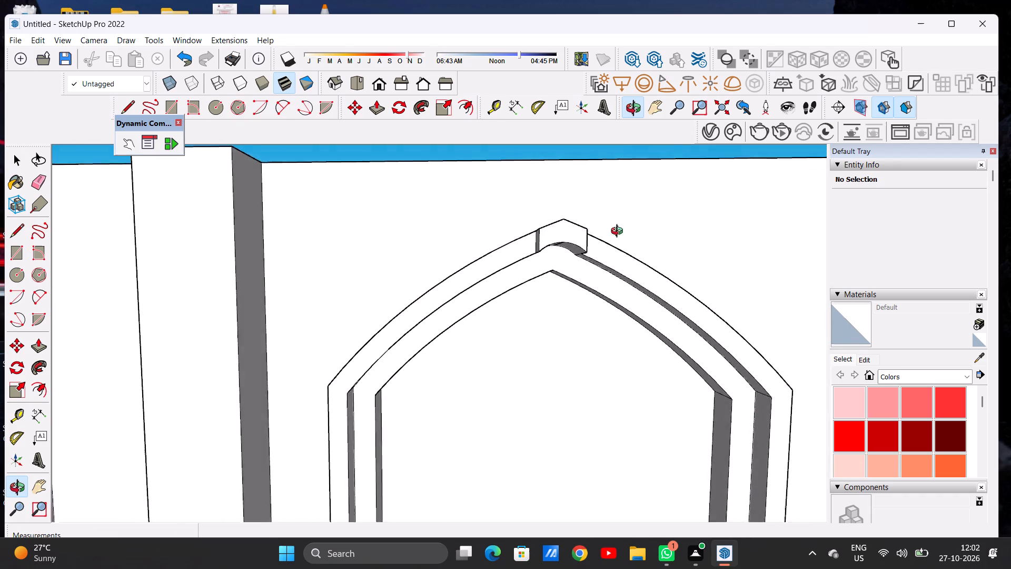
pyautogui.moveTo(619, 232); pyautogui.dragTo(603, 235, button='middle')
pyautogui.scroll(1, 603, 235)
pyautogui.scroll(-5, 605, 230)
pyautogui.scroll(1, 607, 228)
pyautogui.scroll(-12, 607, 228)
pyautogui.moveTo(549, 268); pyautogui.dragTo(552, 244, button='middle')
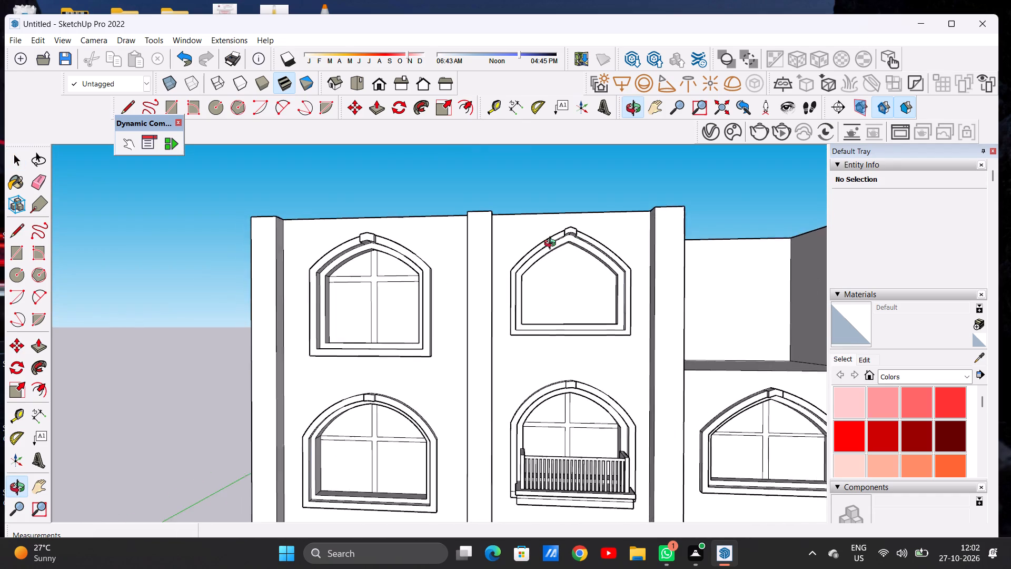
pyautogui.moveTo(552, 244); pyautogui.dragTo(545, 253, button='middle')
pyautogui.scroll(-6, 539, 235)
pyautogui.scroll(7, 561, 296)
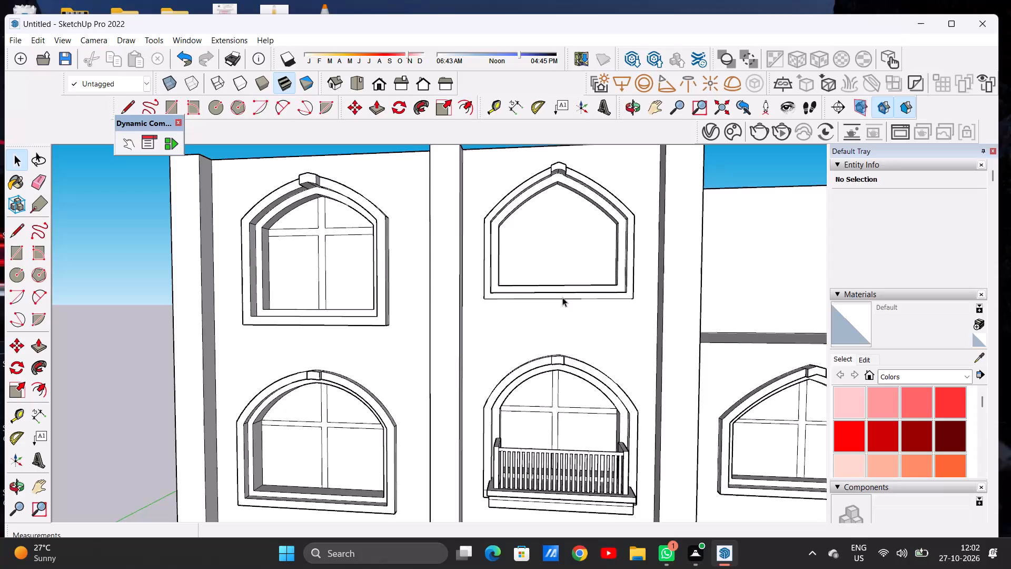
pyautogui.scroll(-3, 562, 297)
pyautogui.scroll(1, 562, 297)
pyautogui.scroll(-11, 561, 296)
pyautogui.scroll(12, 579, 286)
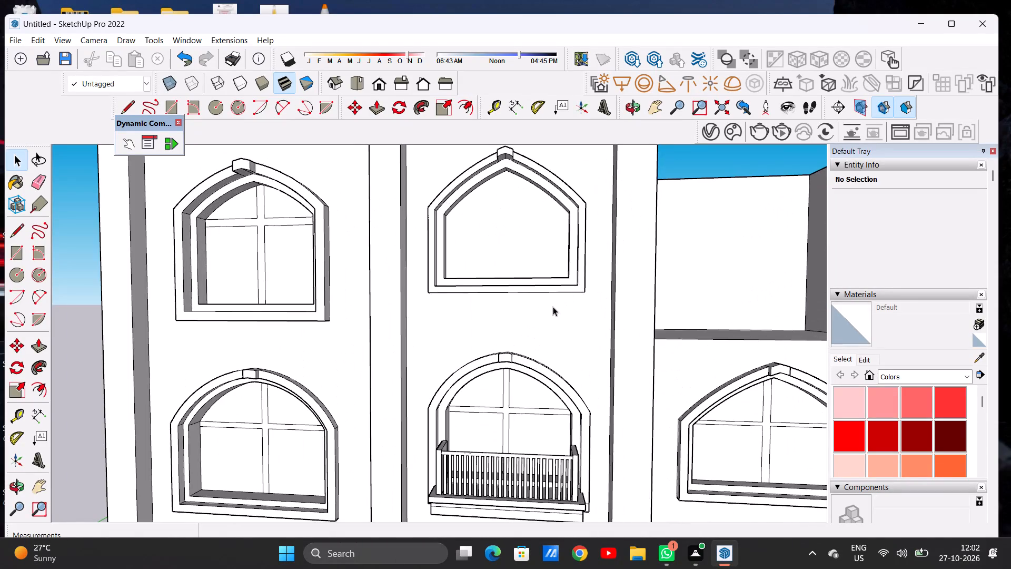
pyautogui.moveTo(552, 306); pyautogui.dragTo(566, 318, button='middle')
pyautogui.moveTo(564, 308); pyautogui.dragTo(564, 315, button='middle')
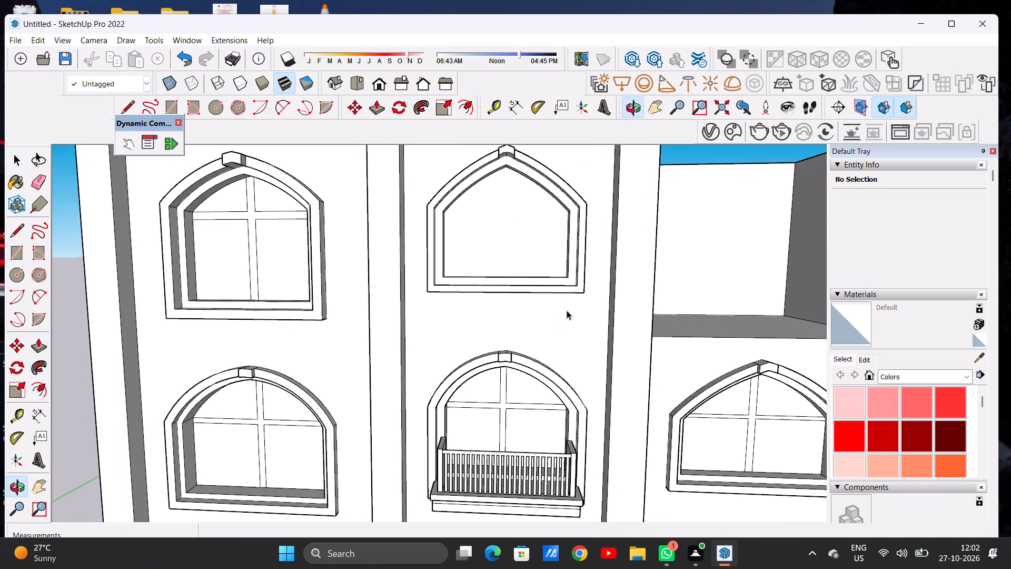
# Draw vertical lines across the new window's bottom frame band at both inner lower corners to split off a sill strip.
pyautogui.scroll(7, 576, 294)
pyautogui.press('l')
pyautogui.scroll(5, 612, 307)
pyautogui.scroll(-1, 612, 307)
pyautogui.scroll(2, 612, 307)
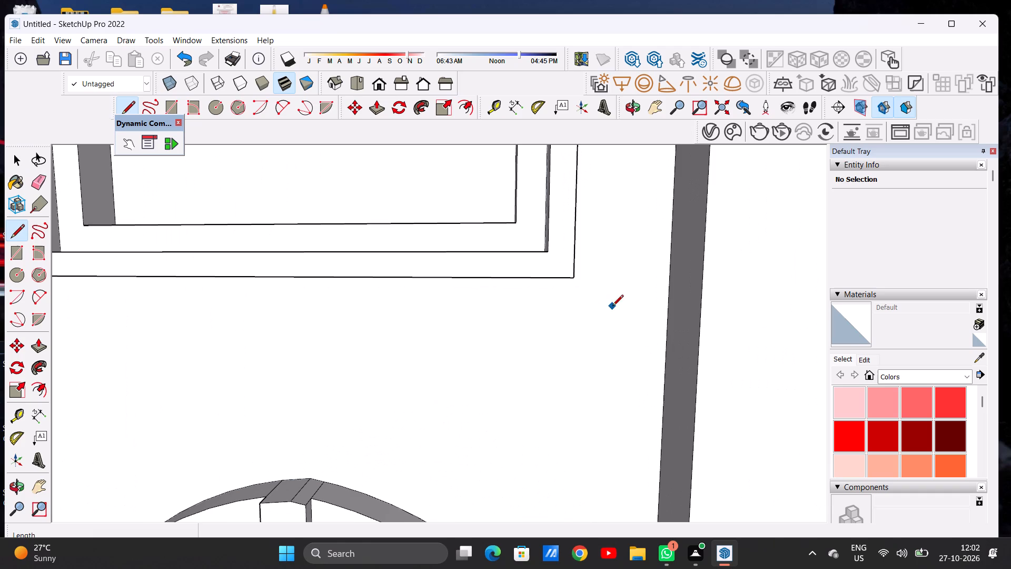
pyautogui.click(548, 253)
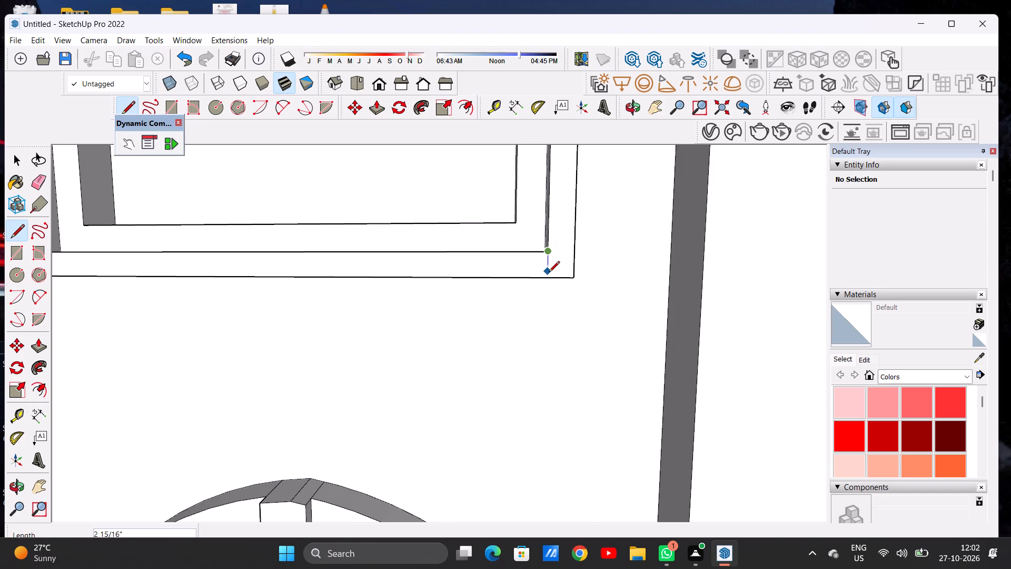
pyautogui.click(548, 276)
pyautogui.scroll(-3, 570, 272)
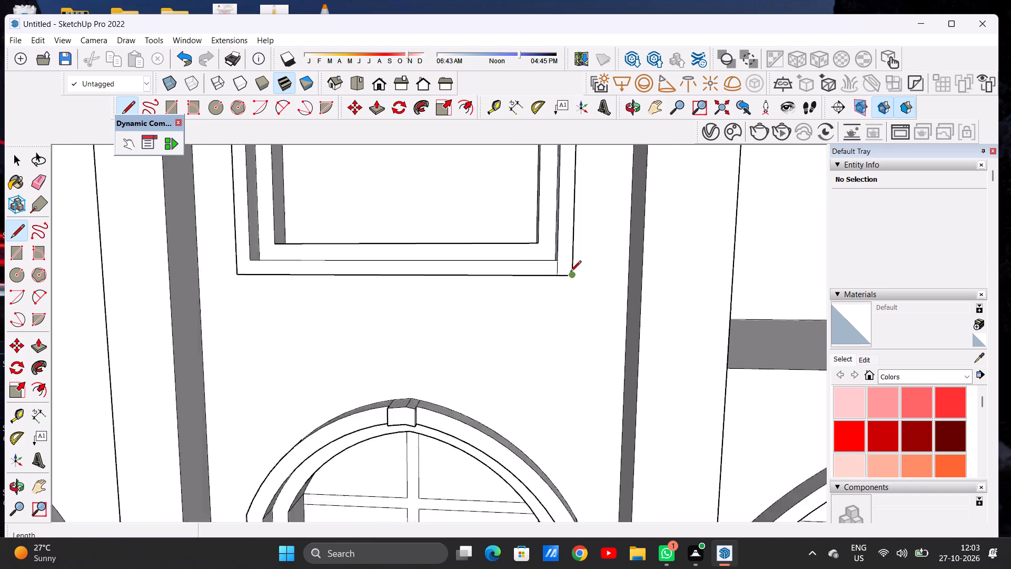
pyautogui.scroll(-10, 570, 272)
pyautogui.scroll(16, 371, 276)
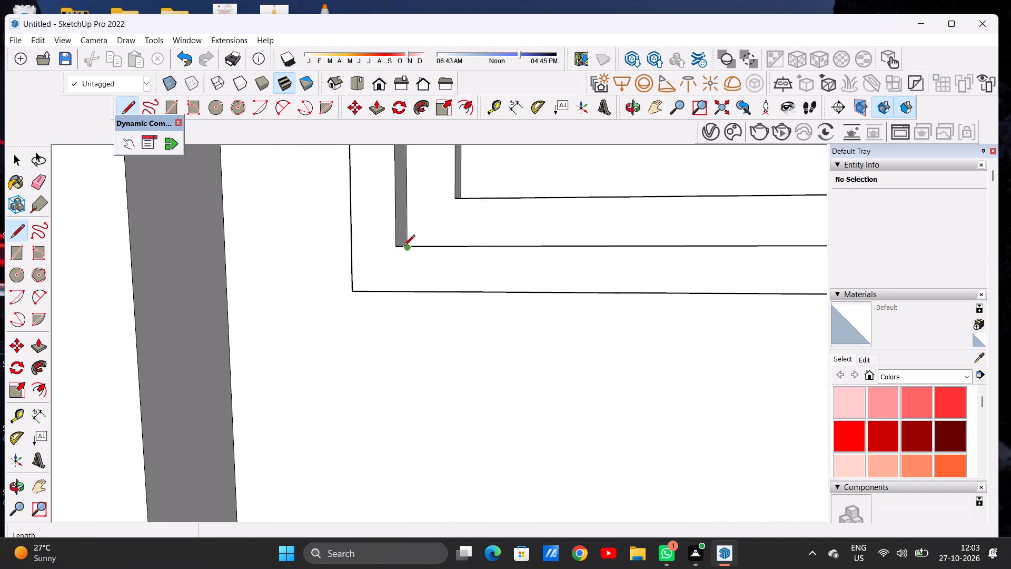
pyautogui.click(394, 248)
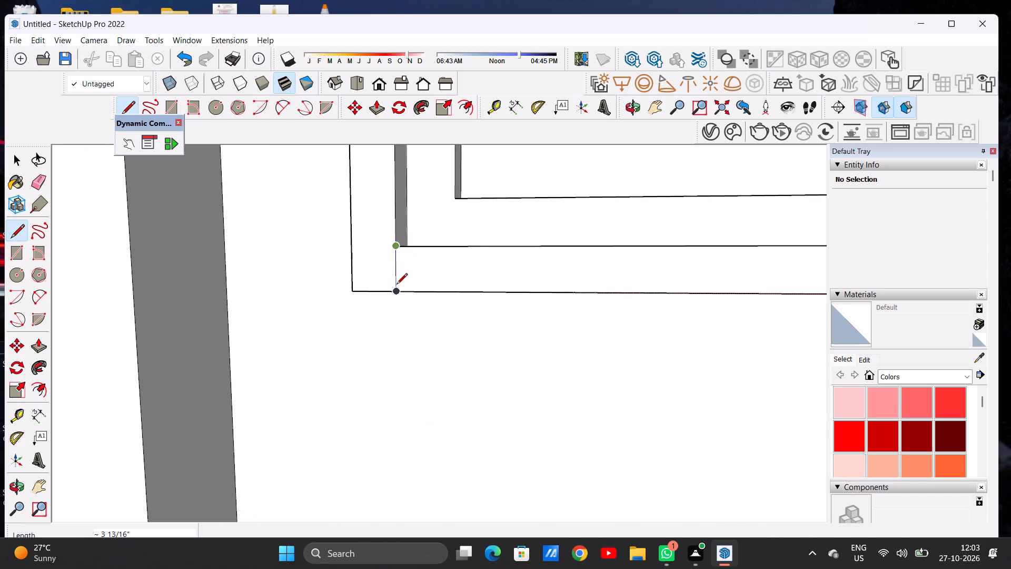
pyautogui.click(396, 291)
pyautogui.press('space')
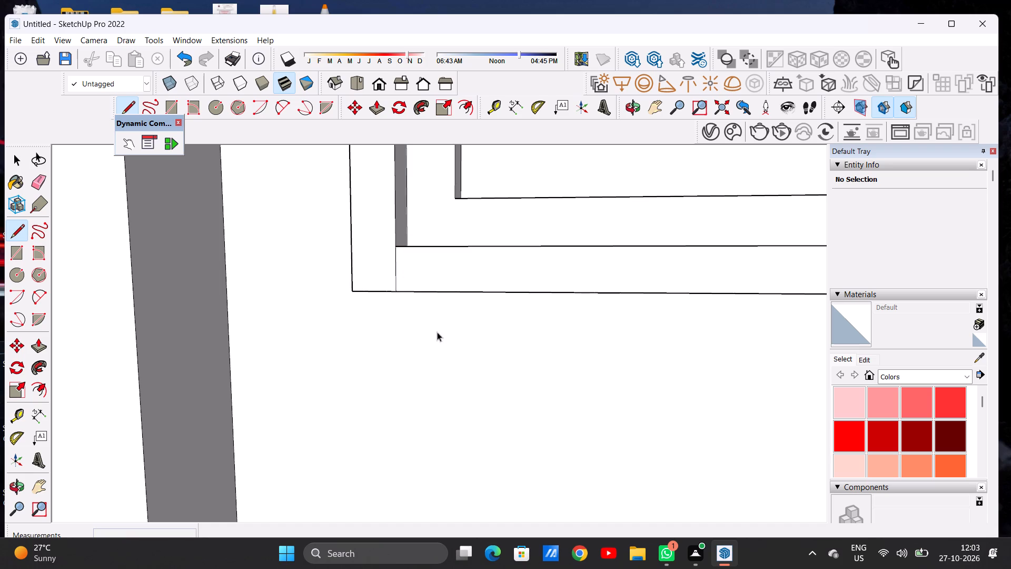
# Pull the separated sill strip beneath the new window out about 1' 6" as a balcony slab.
pyautogui.scroll(-20, 386, 281)
pyautogui.scroll(-3, 386, 281)
pyautogui.moveTo(497, 281); pyautogui.dragTo(374, 344, button='middle')
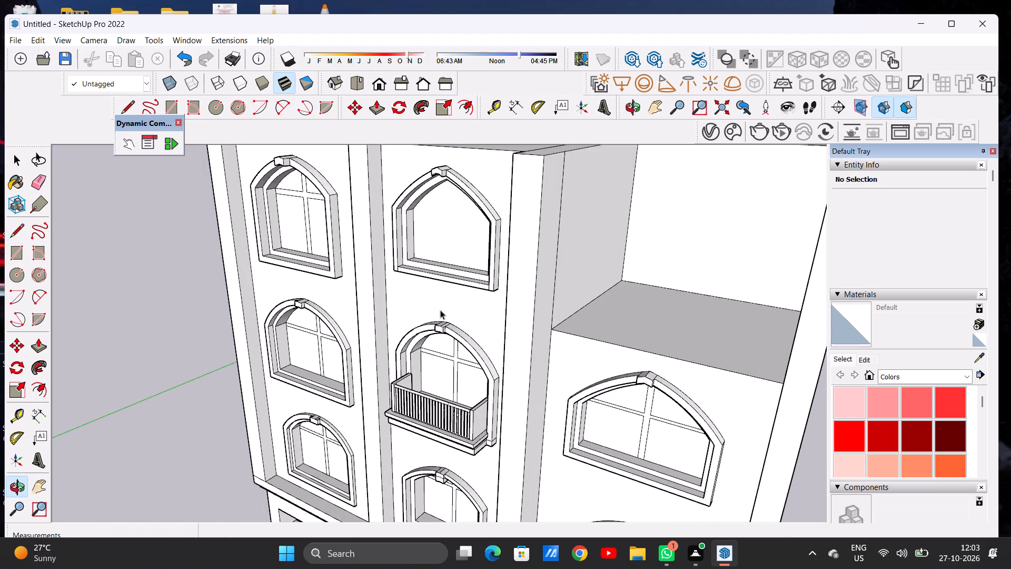
pyautogui.scroll(7, 474, 277)
pyautogui.press('p')
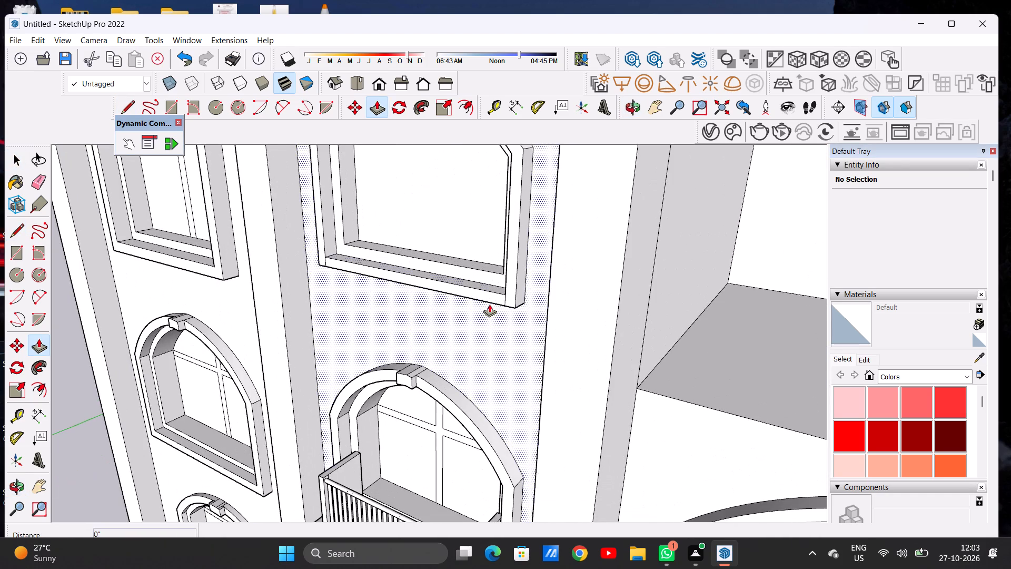
pyautogui.scroll(5, 489, 304)
pyautogui.click(502, 292)
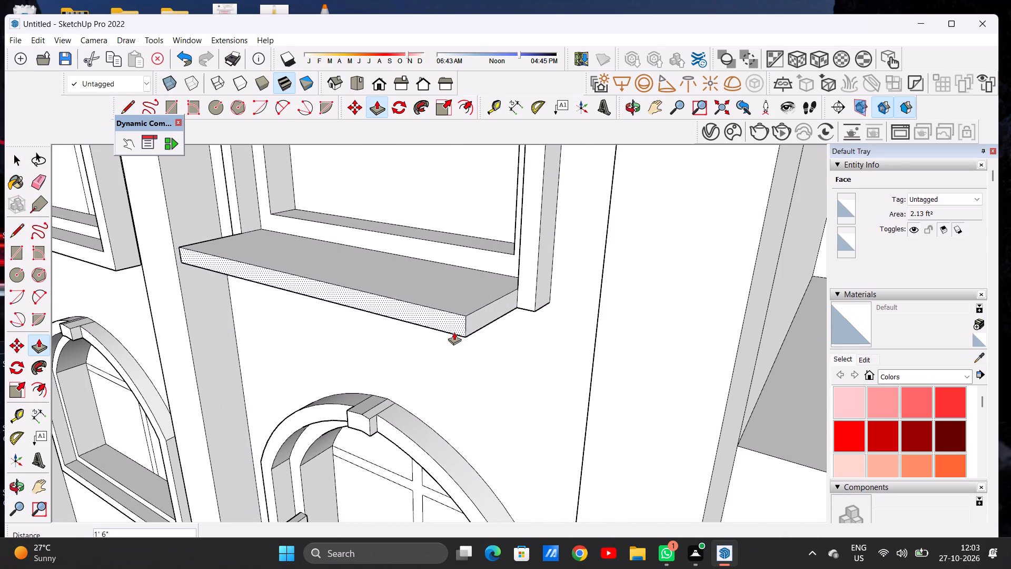
pyautogui.click(454, 332)
pyautogui.press('space')
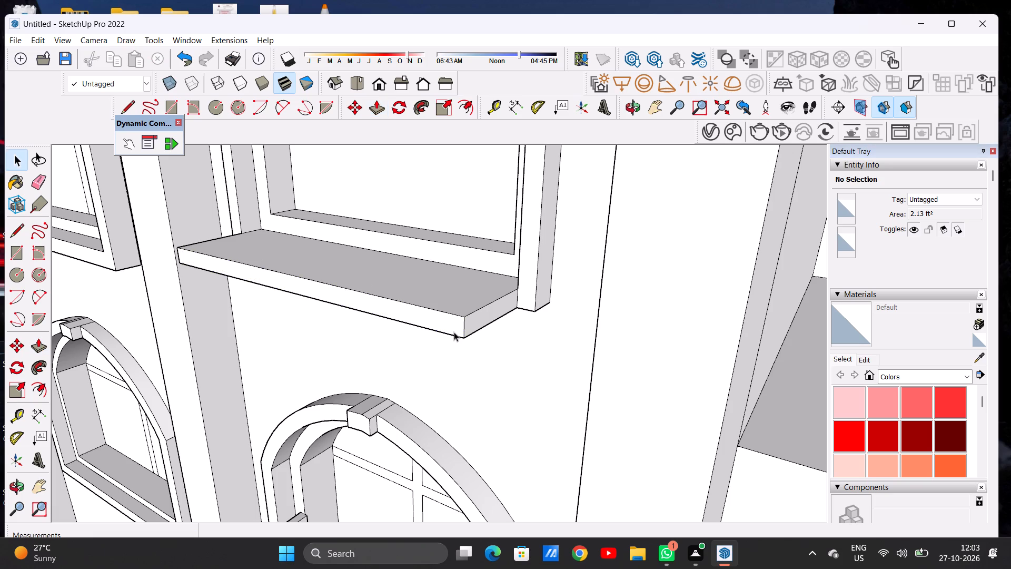
# Push the balcony slab's top face down about 1 3/4" to thin it.
pyautogui.scroll(-19, 470, 310)
pyautogui.moveTo(411, 319); pyautogui.dragTo(551, 316, button='middle')
pyautogui.scroll(6, 462, 290)
pyautogui.moveTo(455, 297); pyautogui.dragTo(474, 365, button='middle')
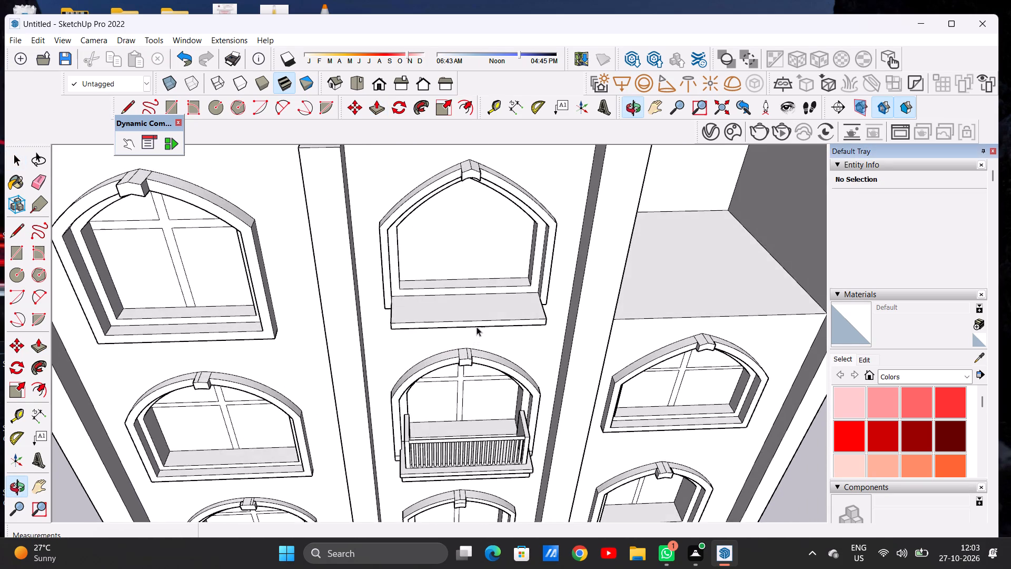
pyautogui.scroll(5, 477, 326)
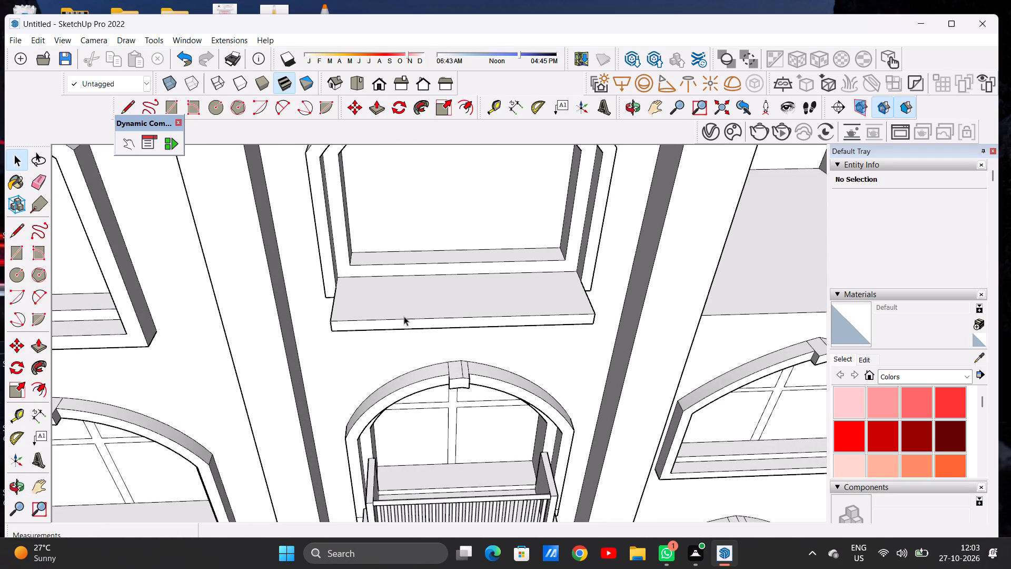
pyautogui.scroll(-4, 399, 310)
pyautogui.moveTo(480, 308); pyautogui.dragTo(438, 269, button='middle')
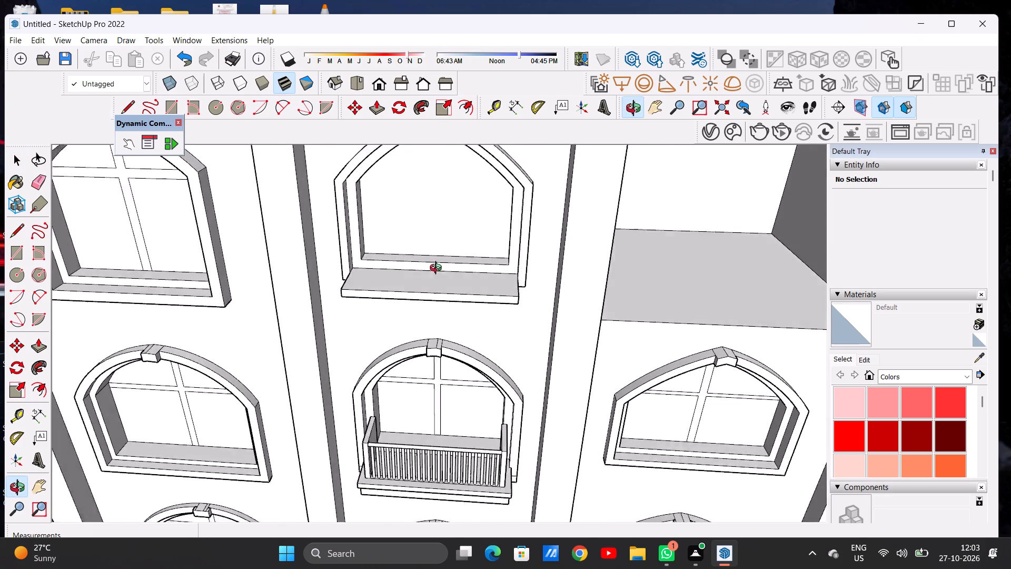
pyautogui.moveTo(438, 269); pyautogui.dragTo(397, 250, button='middle')
pyautogui.scroll(3, 450, 279)
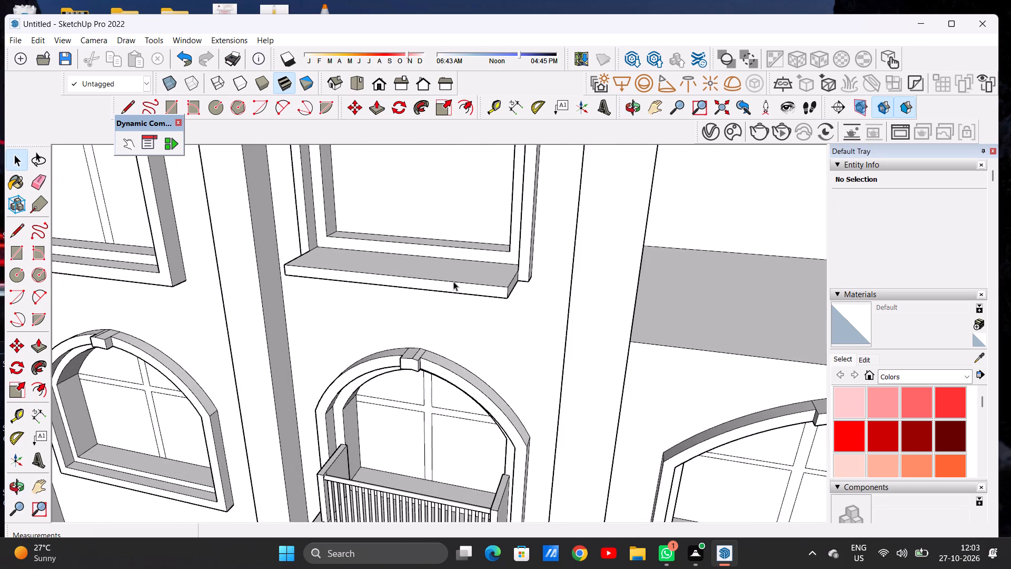
pyautogui.press('p')
pyautogui.scroll(4, 444, 273)
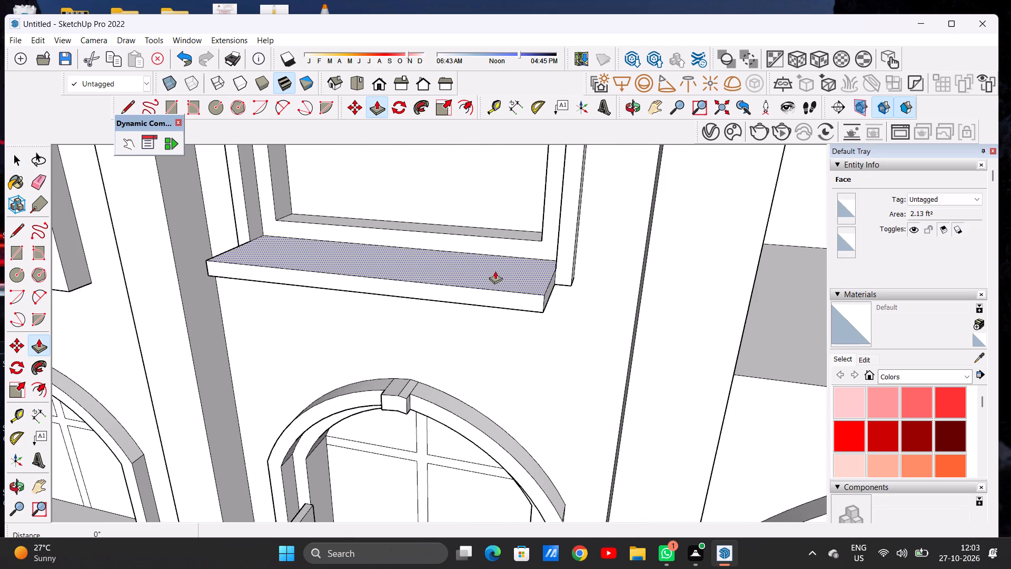
pyautogui.click(495, 271)
pyautogui.click(495, 278)
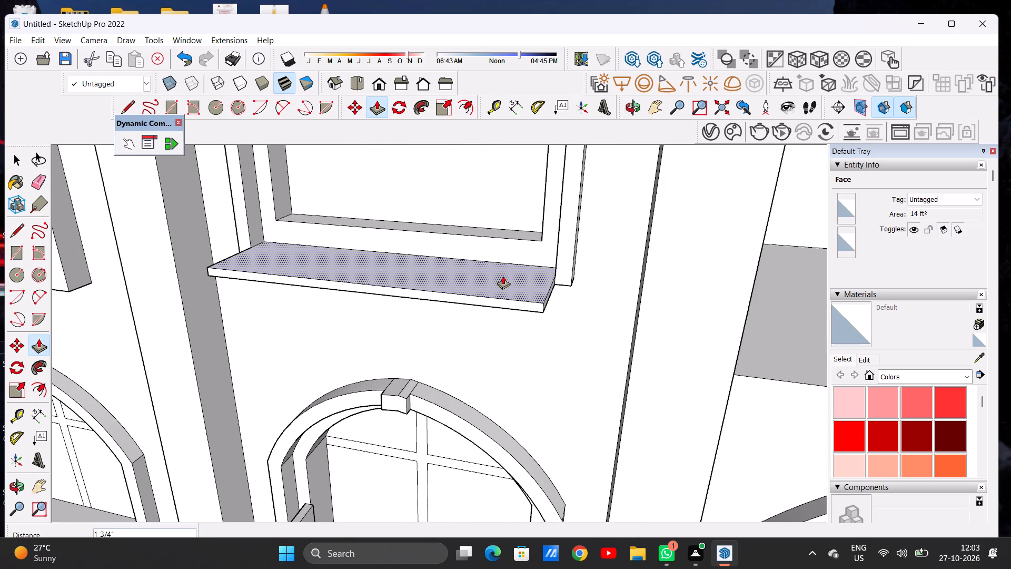
# Pull a second layer up from the thinned slab's top face, about 3 1/16" thick.
pyautogui.click(503, 276)
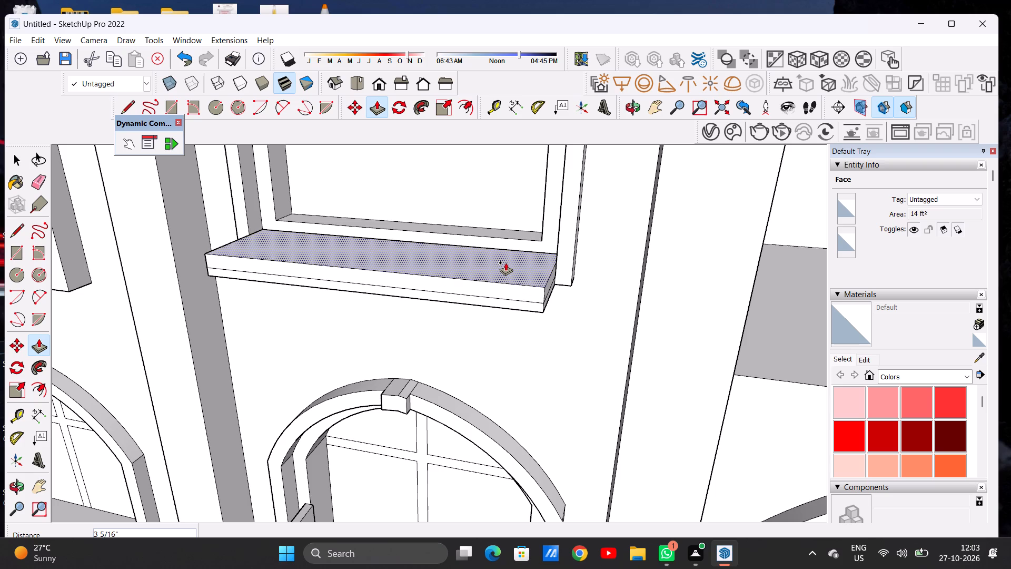
pyautogui.click(505, 263)
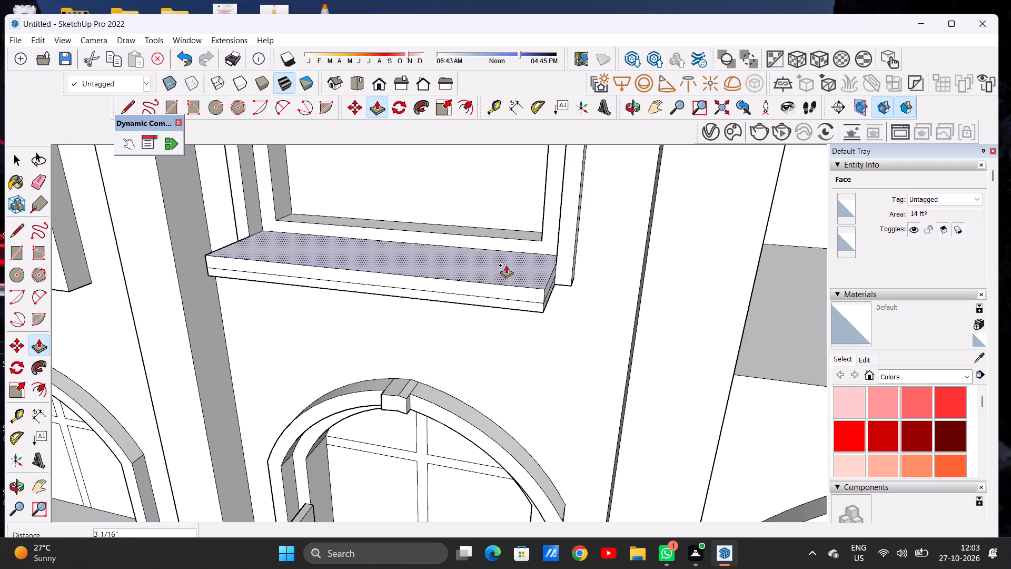
# Pull the upper layer's front face out 5" beyond the lower layer.
pyautogui.scroll(10, 528, 311)
pyautogui.click(537, 301)
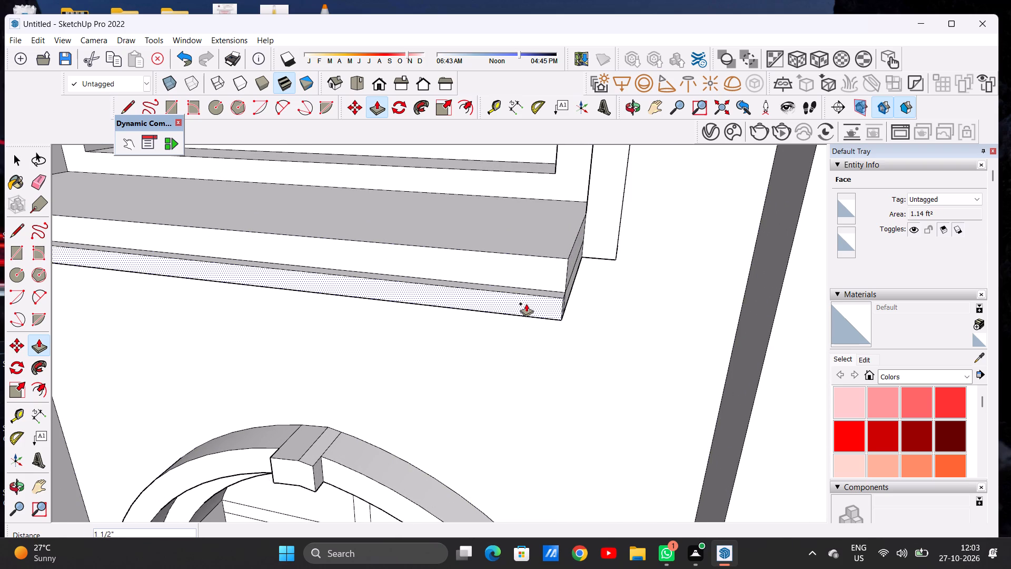
pyautogui.press('space')
pyautogui.press('p')
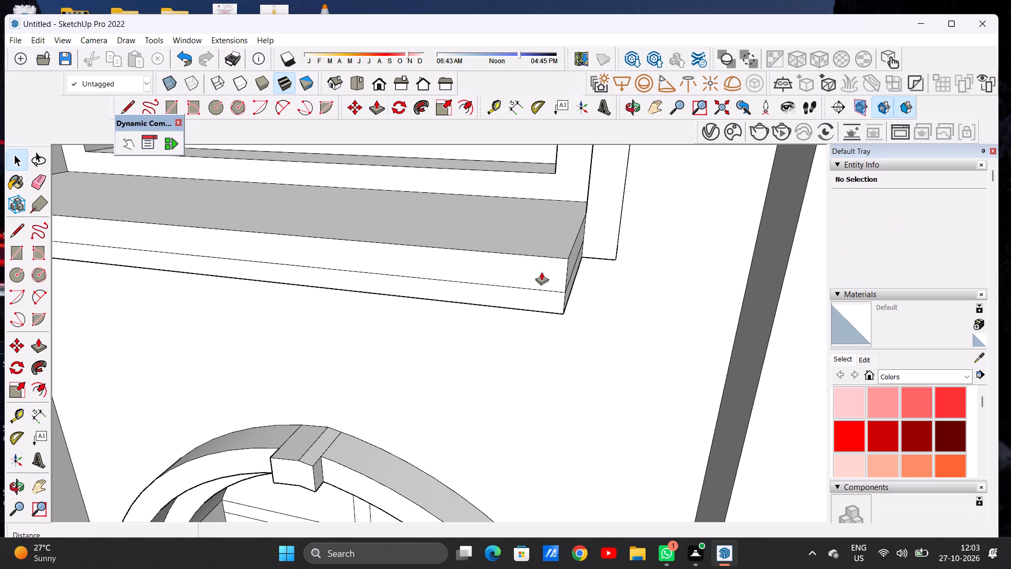
pyautogui.click(544, 266)
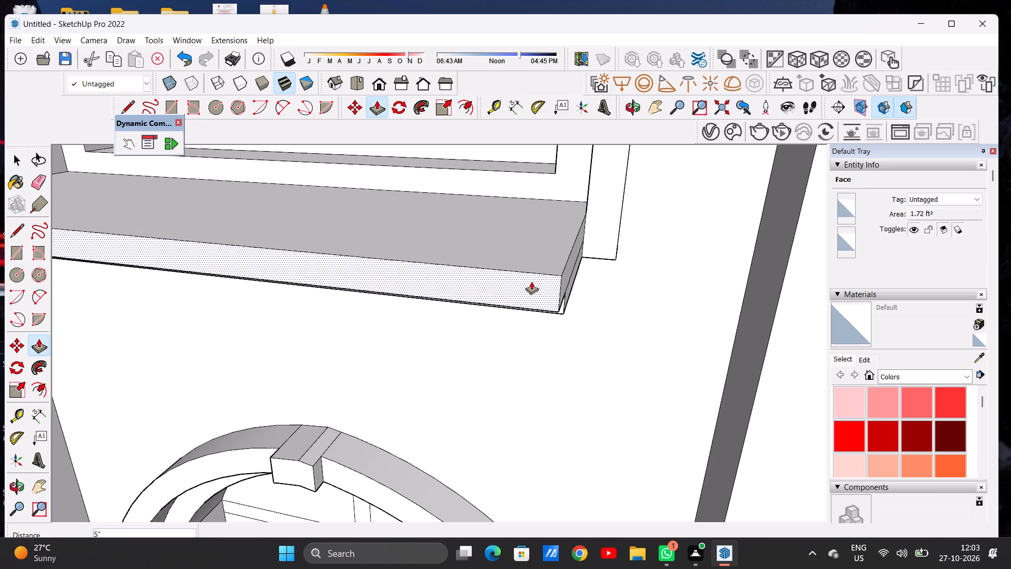
pyautogui.click(531, 281)
# Pull the upper layer's right end face out about 1 5/8" past the lower layer.
pyautogui.scroll(-11, 566, 267)
pyautogui.moveTo(570, 292); pyautogui.dragTo(531, 262, button='middle')
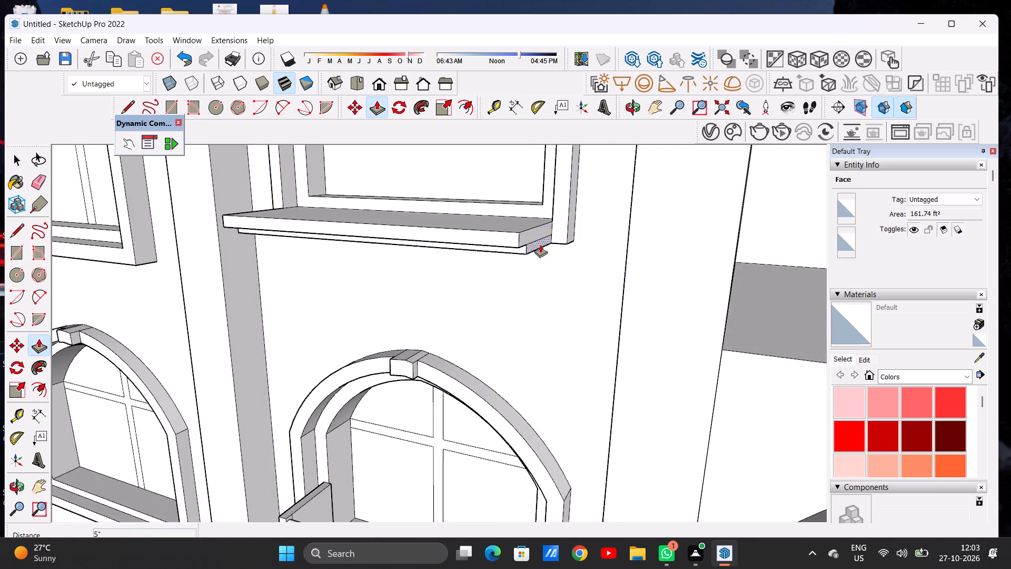
pyautogui.scroll(6, 534, 240)
pyautogui.click(521, 233)
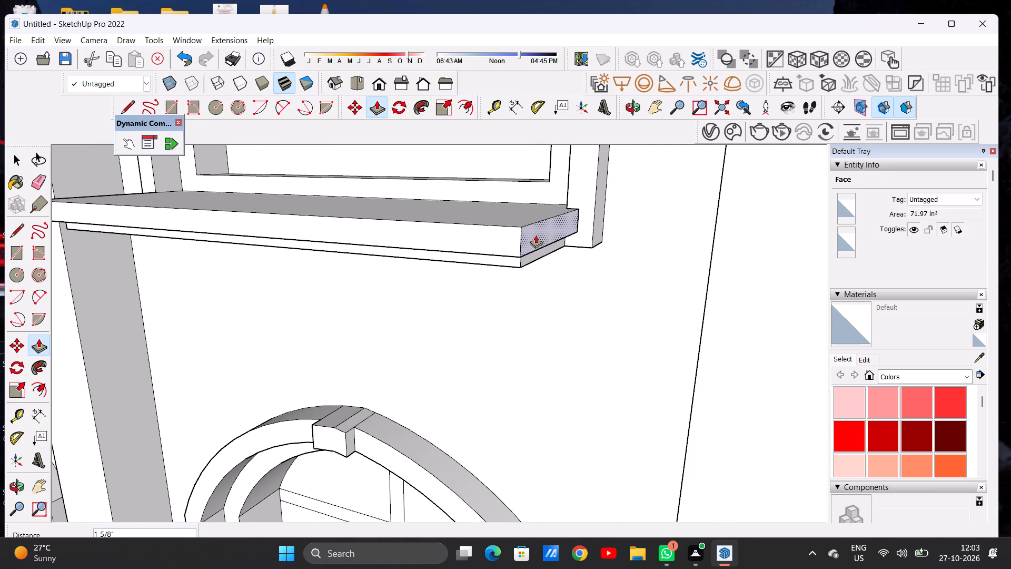
pyautogui.click(536, 235)
# Pull the upper layer's left end face out slightly so it overhangs the lower layer.
pyautogui.scroll(-12, 553, 260)
pyautogui.moveTo(399, 260); pyautogui.dragTo(596, 285, button='middle')
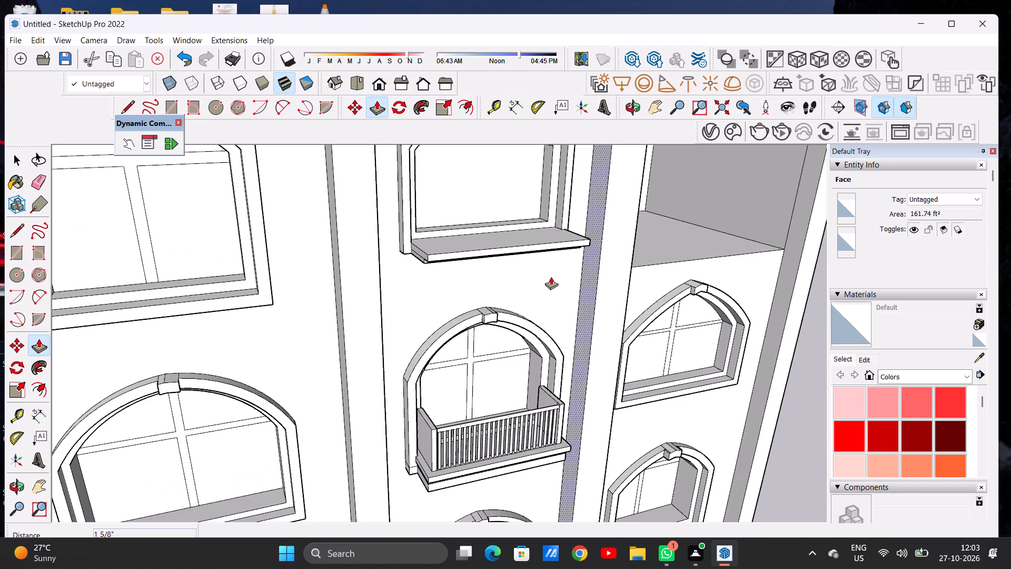
pyautogui.scroll(19, 410, 250)
pyautogui.click(425, 281)
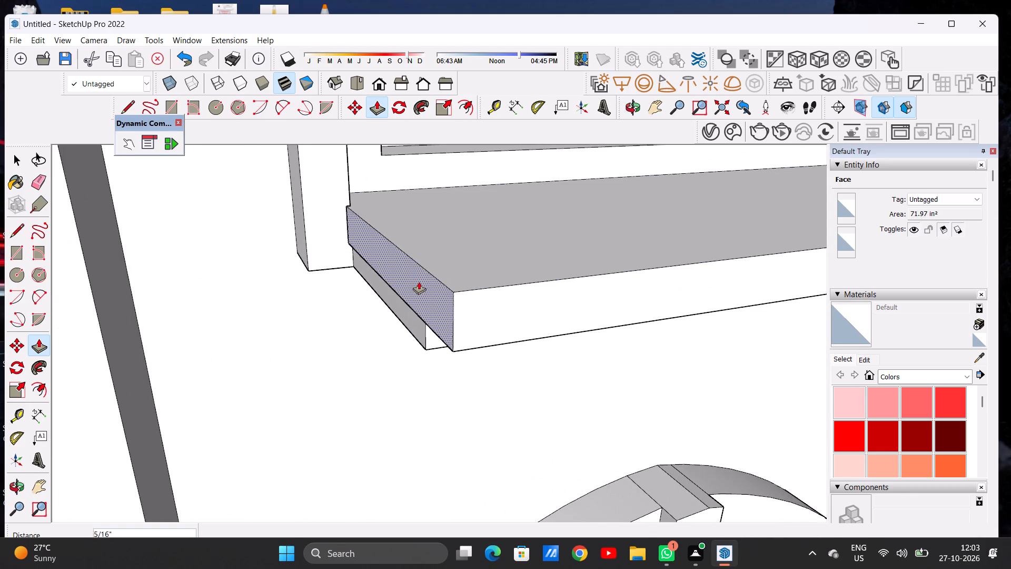
pyautogui.click(411, 281)
pyautogui.scroll(-14, 373, 283)
pyautogui.moveTo(440, 292); pyautogui.dragTo(380, 271, button='middle')
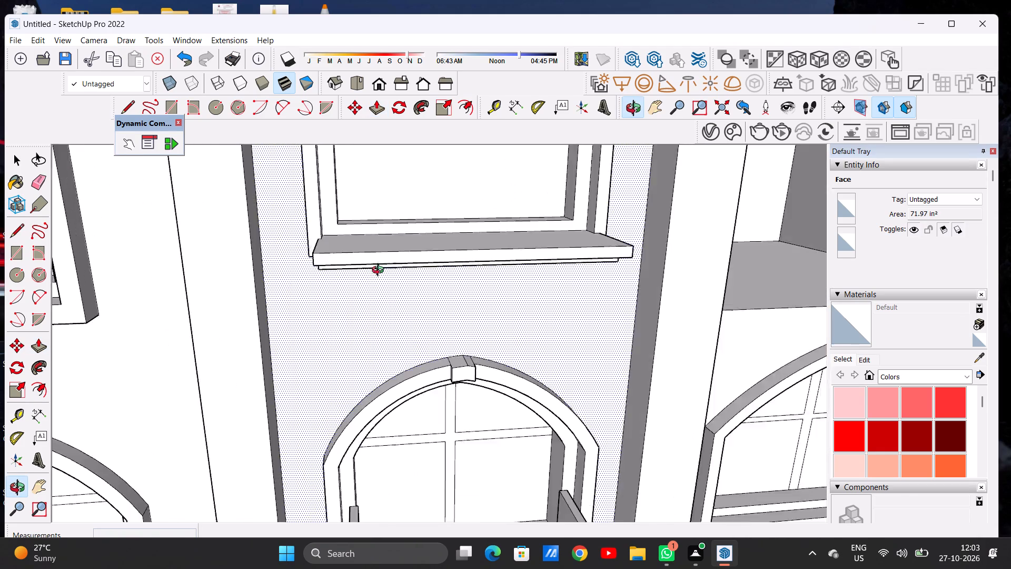
# Pull the underside of the top-storey slab's lower layer down about 3 3/8".
pyautogui.moveTo(380, 271); pyautogui.dragTo(322, 228, button='middle')
pyautogui.scroll(9, 353, 239)
pyautogui.moveTo(375, 249); pyautogui.dragTo(370, 236, button='middle')
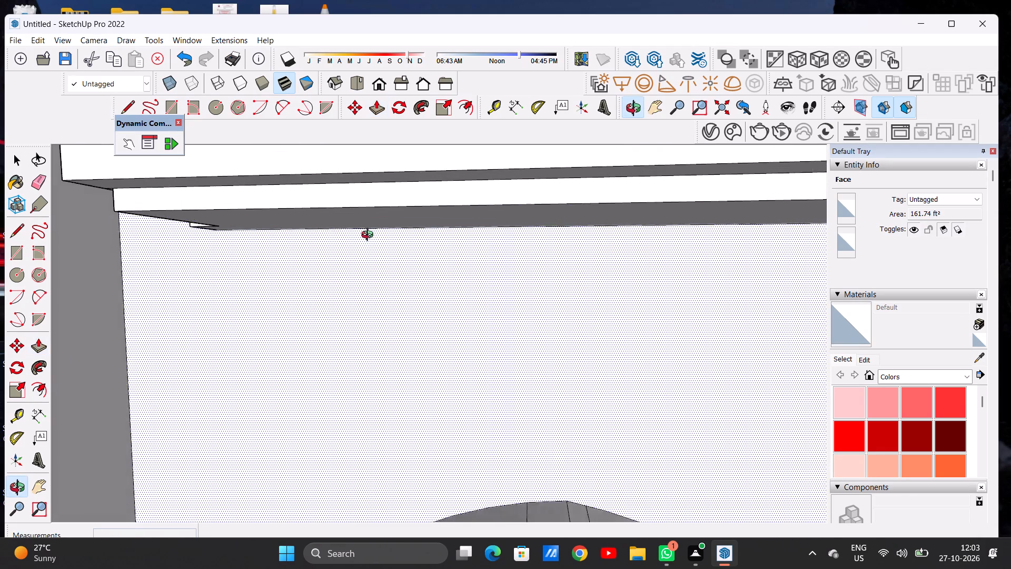
pyautogui.moveTo(370, 236); pyautogui.dragTo(373, 215, button='middle')
pyautogui.click(388, 208)
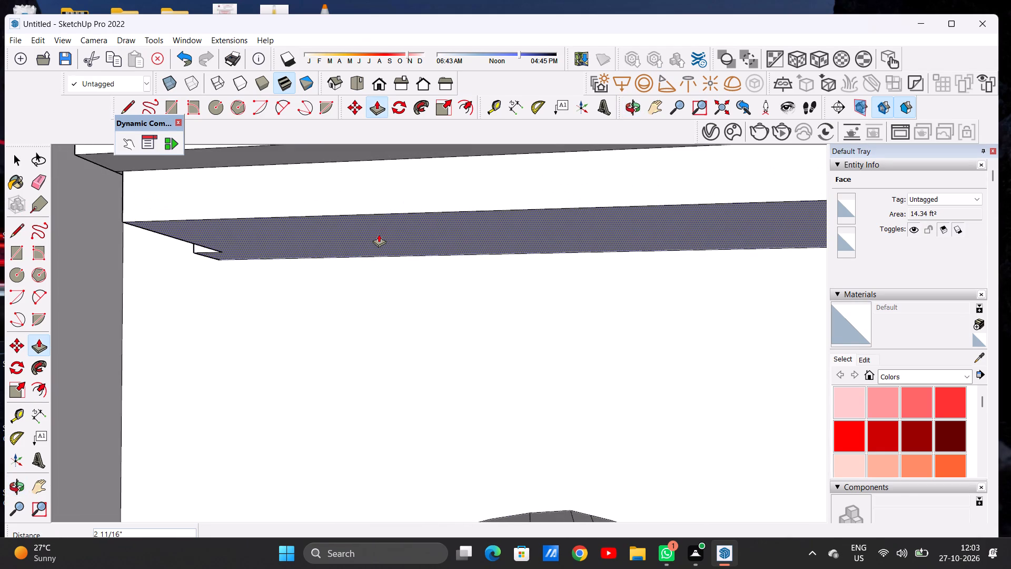
pyautogui.click(378, 241)
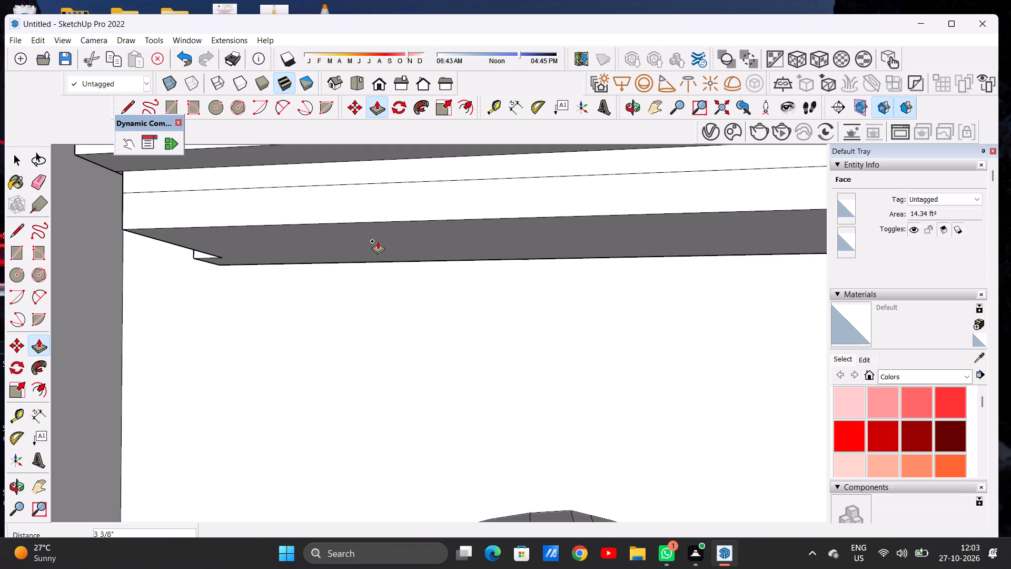
pyautogui.press('space')
# Draw a three-sided inset outline on the slab's top face, about 2' 1 13/16" deep and 6' 3 9/16" wide, open against the wall.
pyautogui.scroll(-20, 434, 242)
pyautogui.moveTo(420, 242); pyautogui.dragTo(440, 289, button='middle')
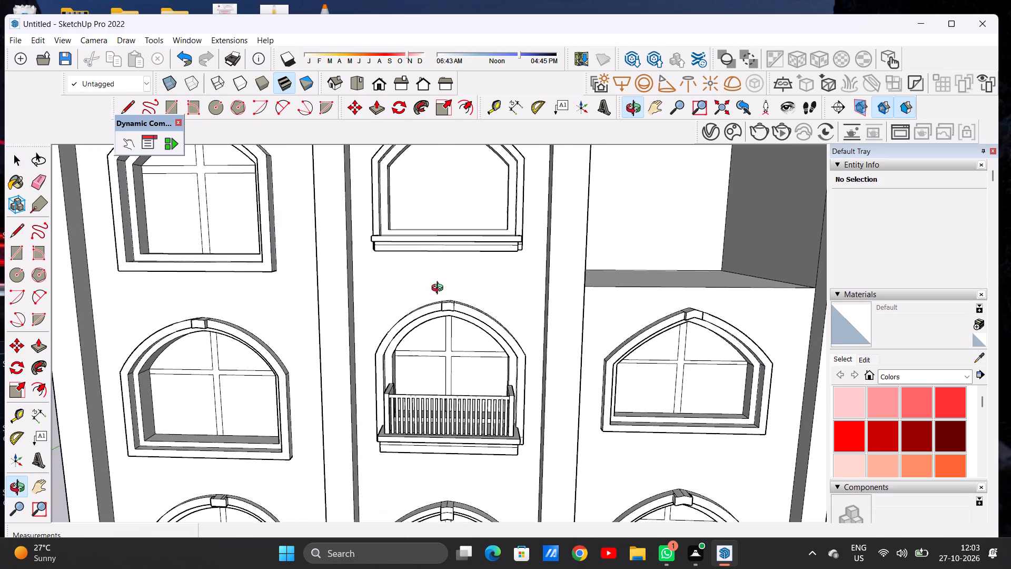
pyautogui.moveTo(440, 289); pyautogui.dragTo(441, 289, button='middle')
pyautogui.scroll(-9, 391, 292)
pyautogui.scroll(5, 405, 234)
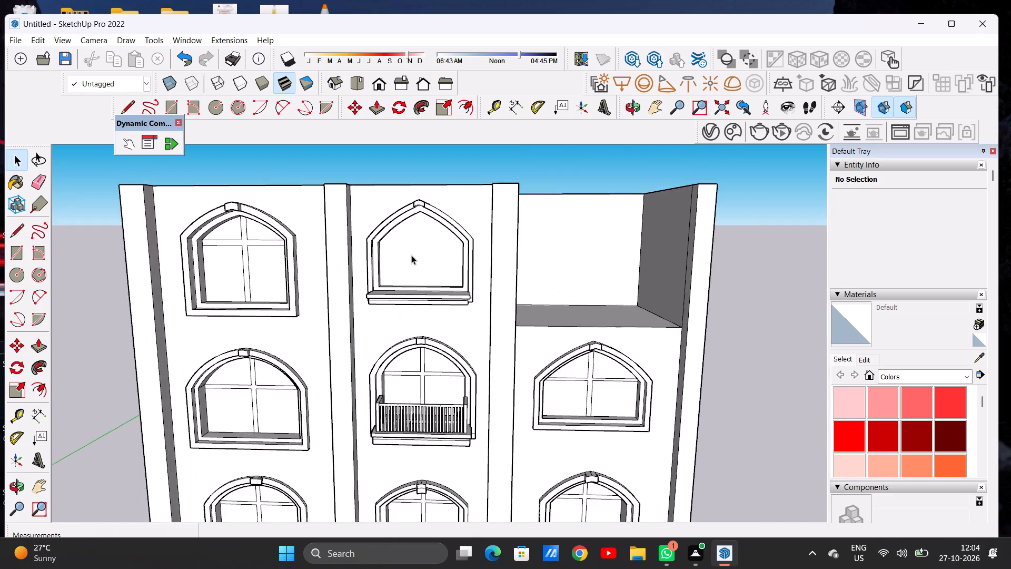
pyautogui.scroll(7, 412, 256)
pyautogui.moveTo(410, 239); pyautogui.dragTo(410, 348, button='middle')
pyautogui.scroll(-6, 456, 243)
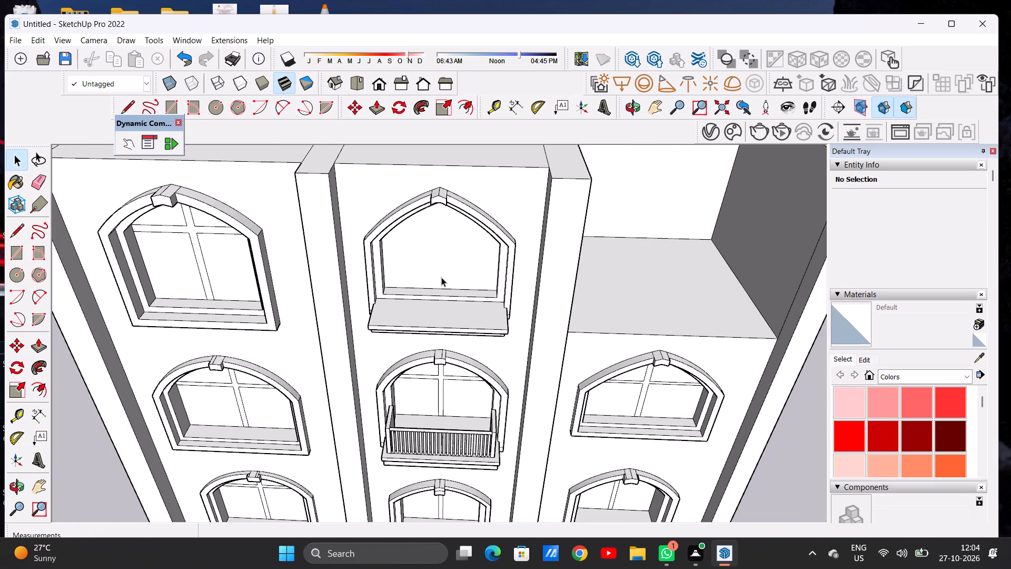
pyautogui.moveTo(441, 277); pyautogui.dragTo(432, 335, button='middle')
pyautogui.scroll(10, 385, 330)
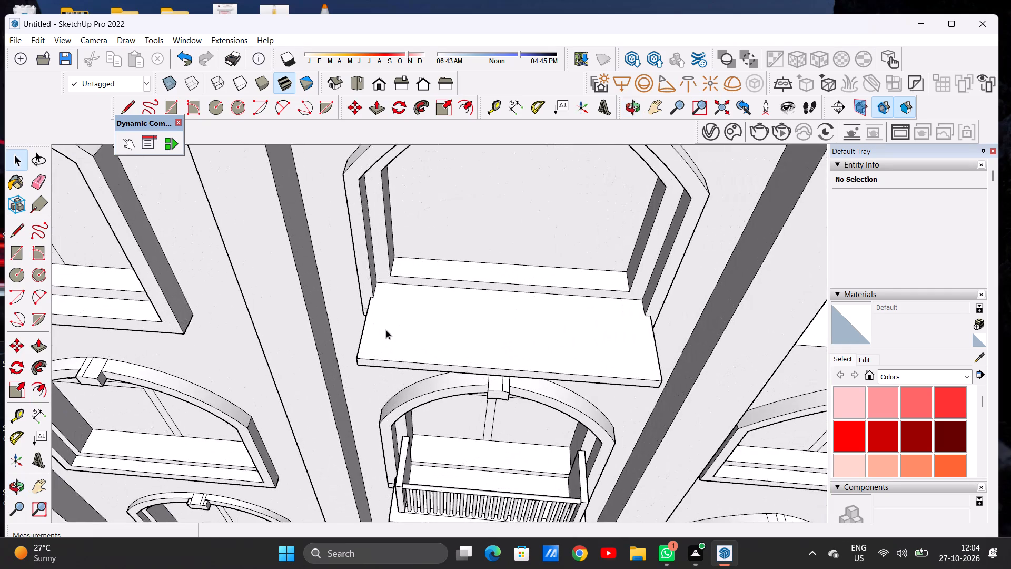
pyautogui.press('l')
pyautogui.scroll(5, 378, 299)
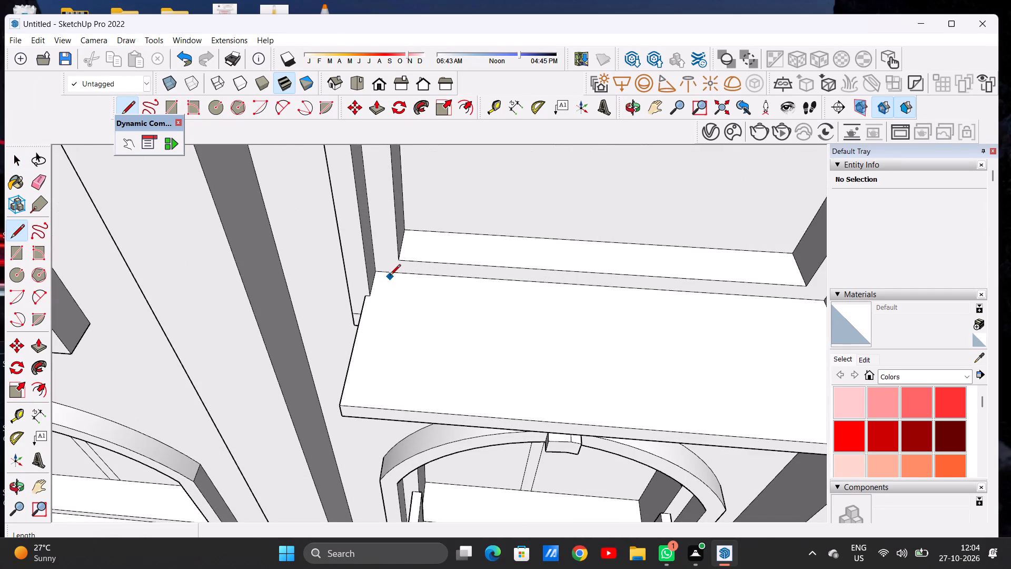
pyautogui.click(390, 276)
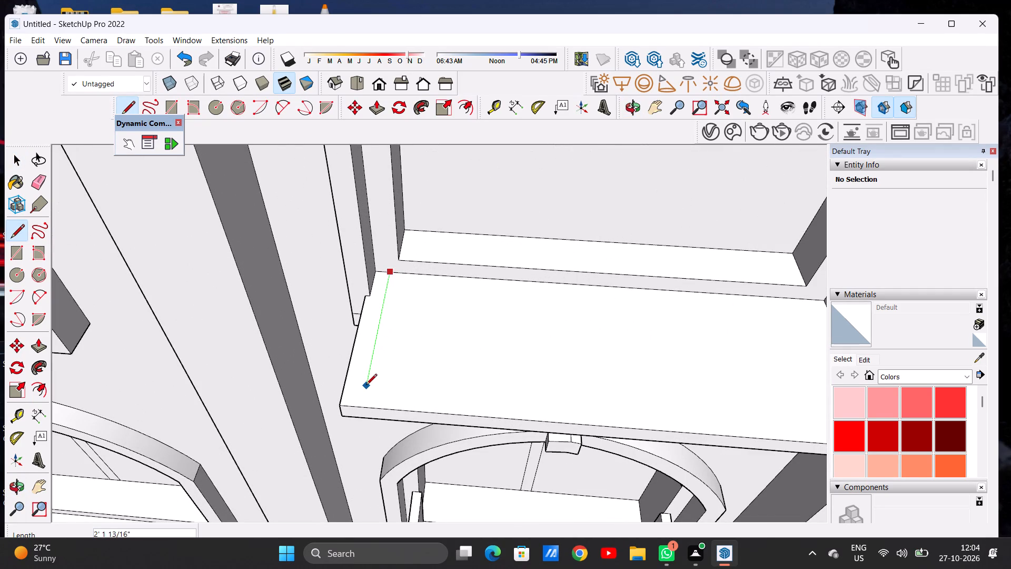
pyautogui.click(366, 386)
pyautogui.scroll(-7, 389, 380)
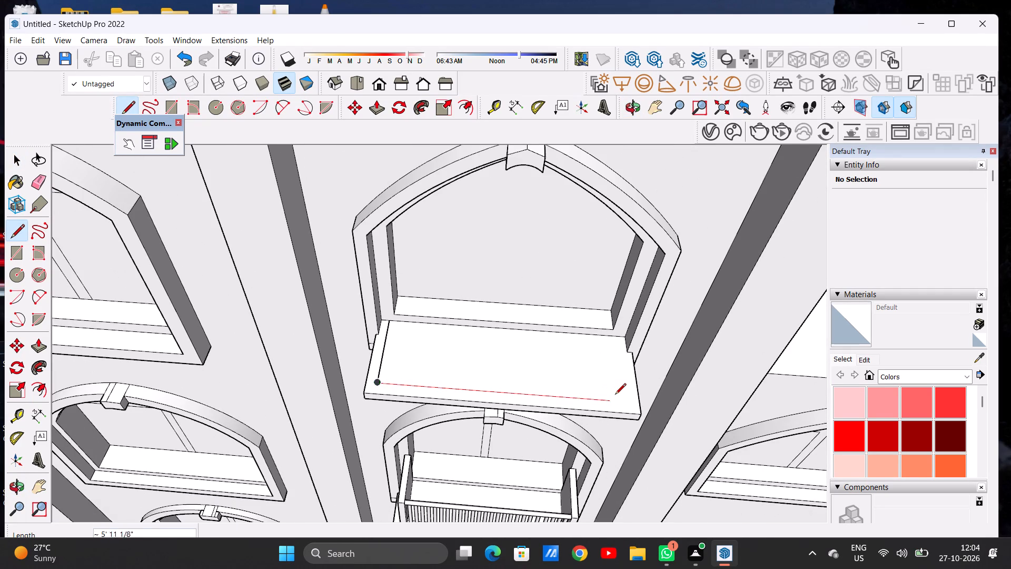
pyautogui.scroll(1, 616, 396)
pyautogui.scroll(-1, 616, 396)
pyautogui.scroll(5, 616, 396)
pyautogui.click(631, 398)
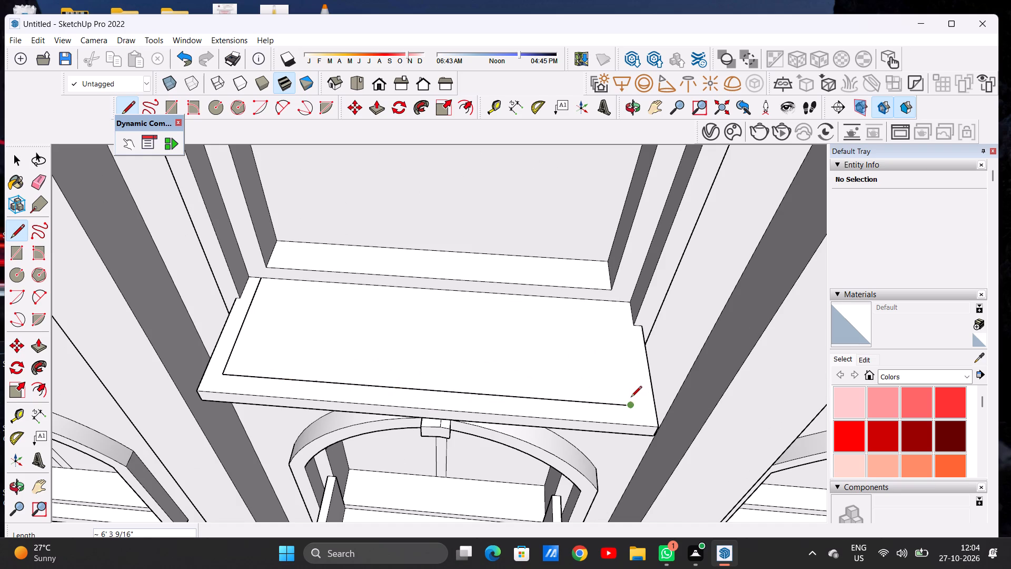
pyautogui.click(620, 306)
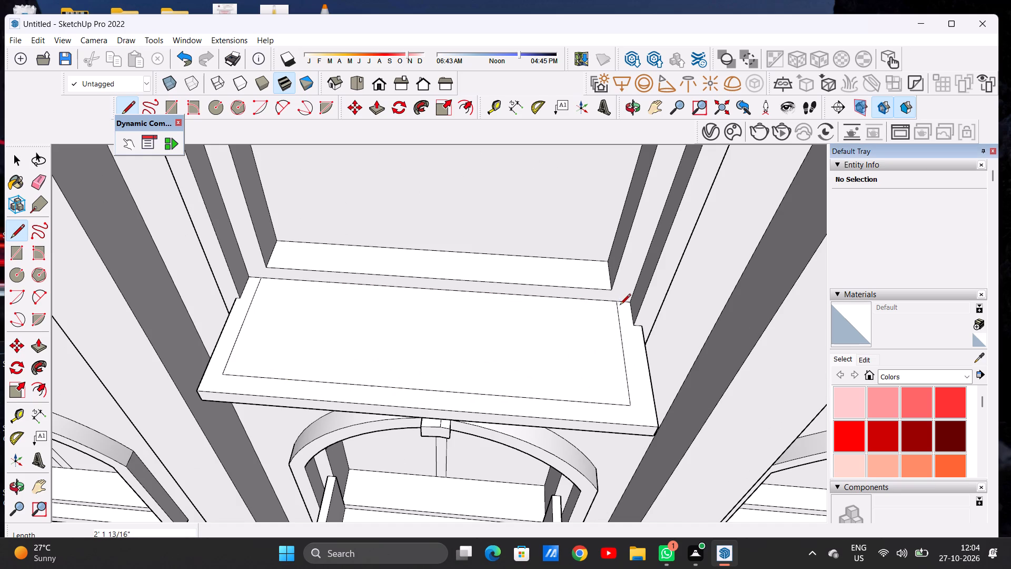
pyautogui.press('space')
# Offset the inset outline inward about 3 11/16" on the slab's top face.
pyautogui.scroll(-7, 582, 341)
pyautogui.moveTo(562, 335); pyautogui.dragTo(568, 358, button='middle')
pyautogui.scroll(1, 577, 359)
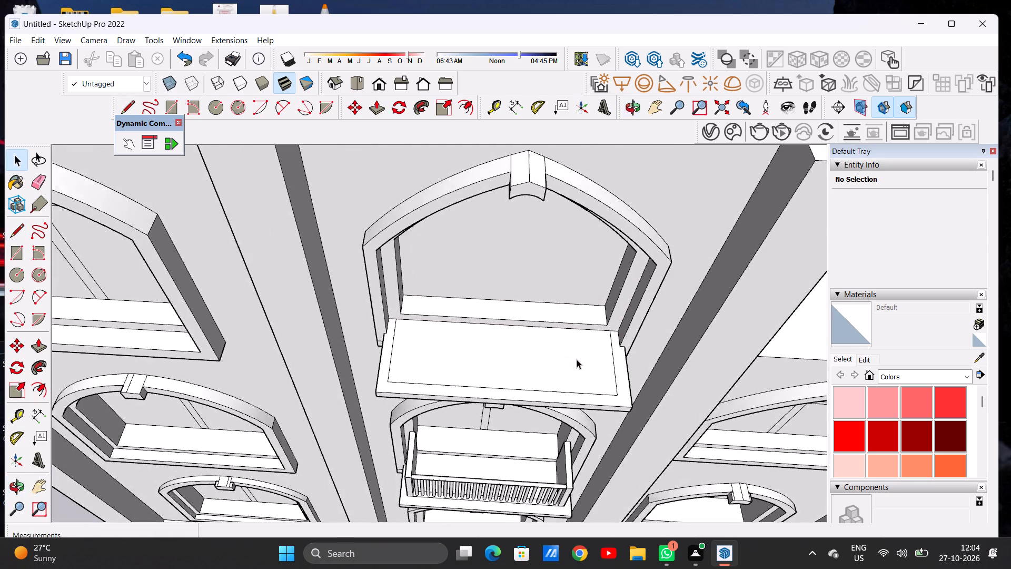
pyautogui.scroll(3, 577, 359)
pyautogui.press('o')
pyautogui.press('f')
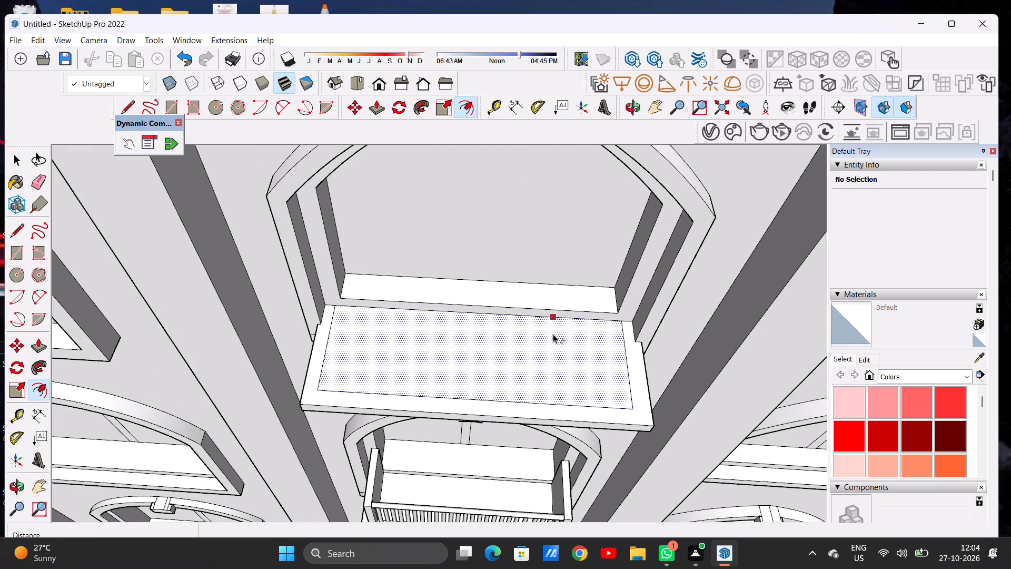
pyautogui.click(549, 331)
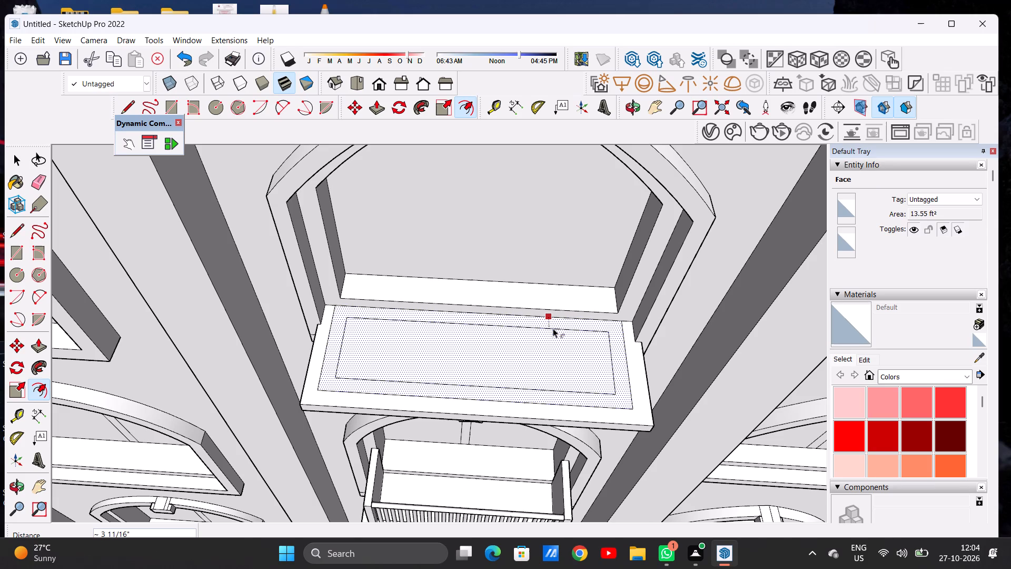
pyautogui.click(553, 328)
pyautogui.press('space')
# Extend the inner outline's two side lines about 3 9/16" back to the wall and erase its back line.
pyautogui.write('L')
pyautogui.scroll(2, 586, 347)
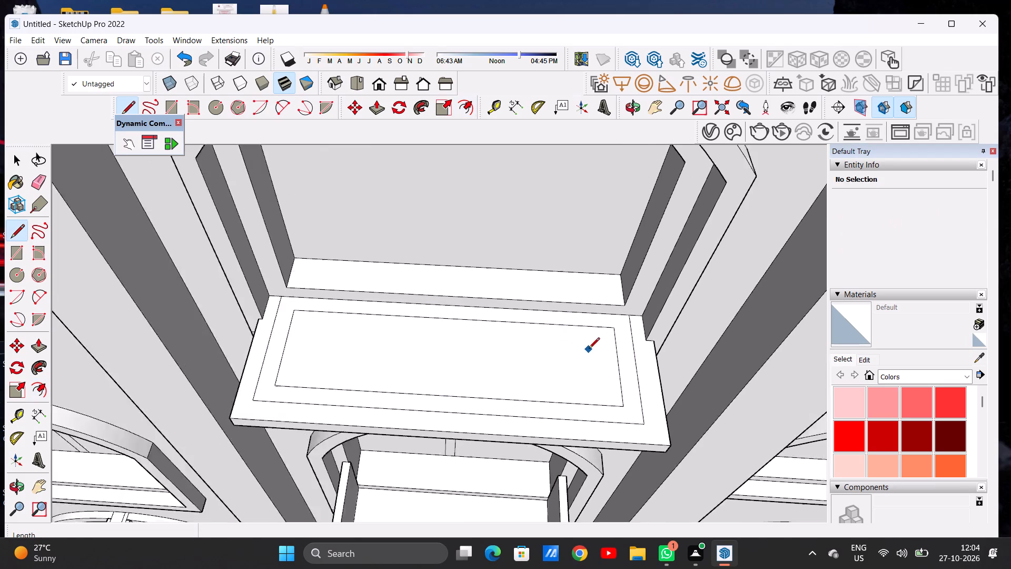
pyautogui.scroll(5, 589, 349)
pyautogui.click(632, 317)
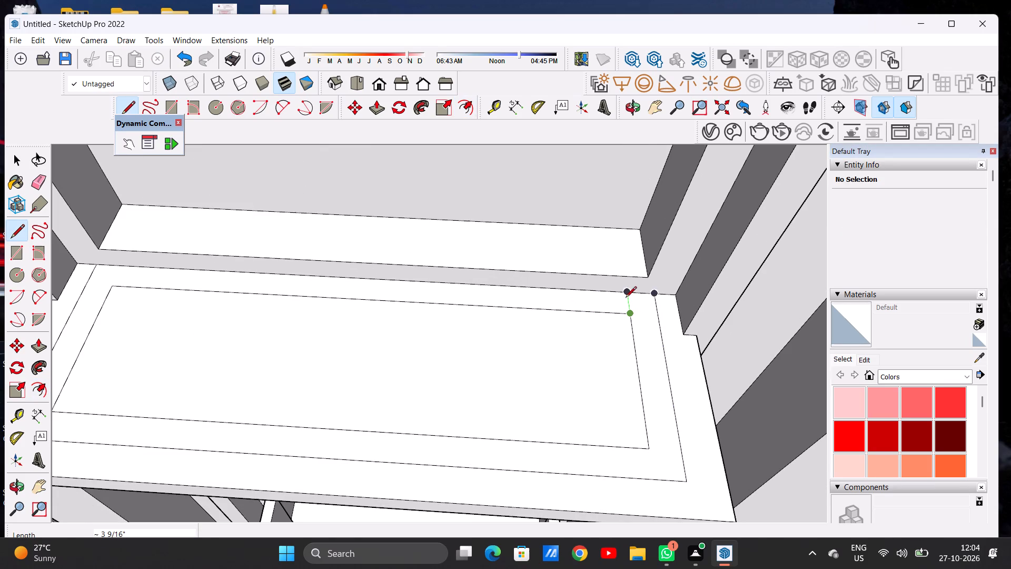
pyautogui.click(626, 296)
pyautogui.scroll(-7, 629, 327)
pyautogui.scroll(14, 355, 307)
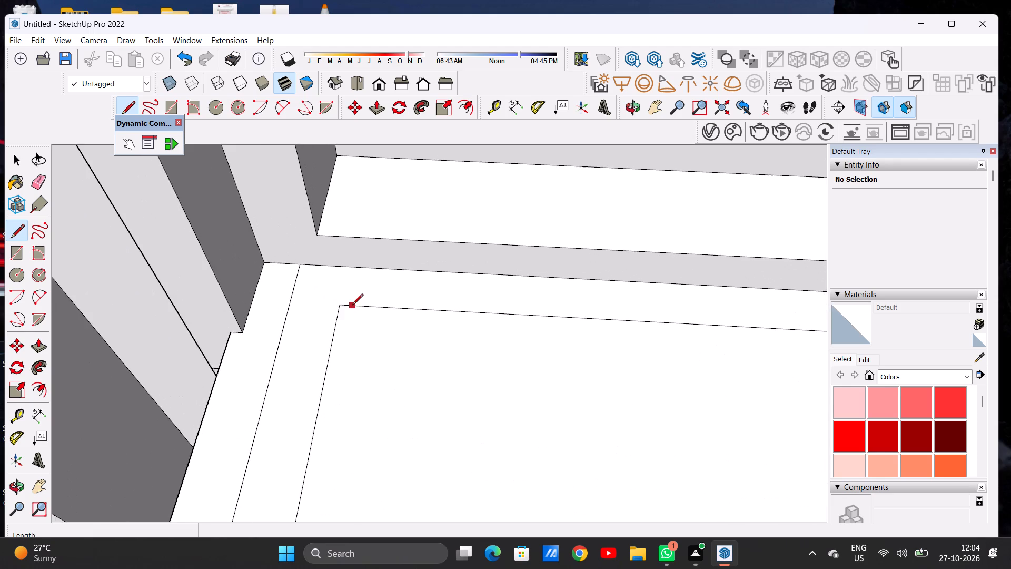
pyautogui.scroll(1, 352, 306)
pyautogui.click(338, 303)
pyautogui.click(345, 267)
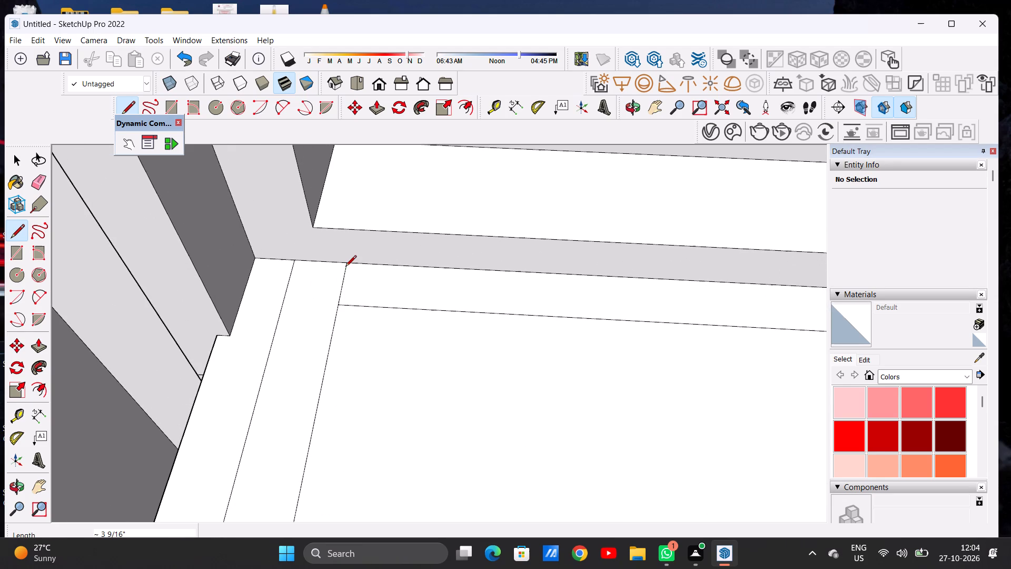
pyautogui.press('space')
pyautogui.press('e')
pyautogui.moveTo(458, 294); pyautogui.dragTo(459, 316)
pyautogui.press('space')
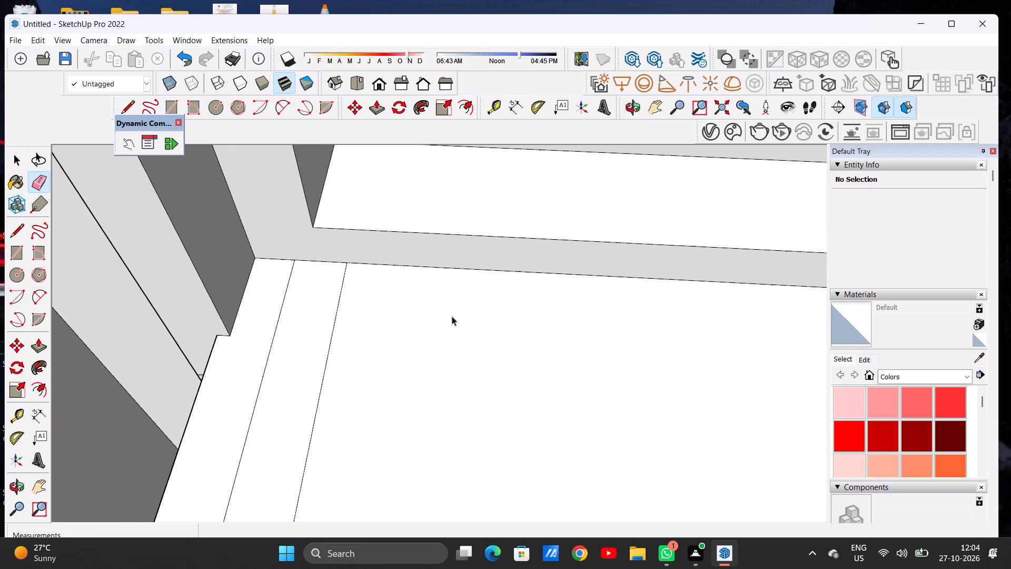
# Divide the railing border with short lines from both inner front corners to the outer front line, separating the two side strips.
pyautogui.scroll(-9, 466, 334)
pyautogui.scroll(-13, 412, 334)
pyautogui.moveTo(485, 360); pyautogui.dragTo(494, 257, button='middle')
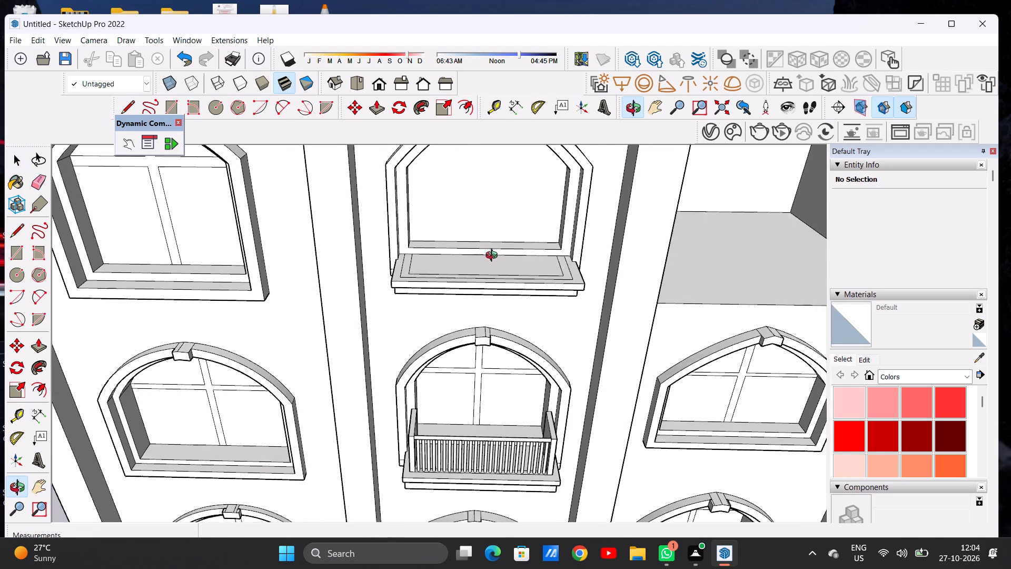
pyautogui.moveTo(494, 257); pyautogui.dragTo(494, 256, button='middle')
pyautogui.scroll(-6, 403, 319)
pyautogui.moveTo(439, 351); pyautogui.dragTo(432, 258, button='middle')
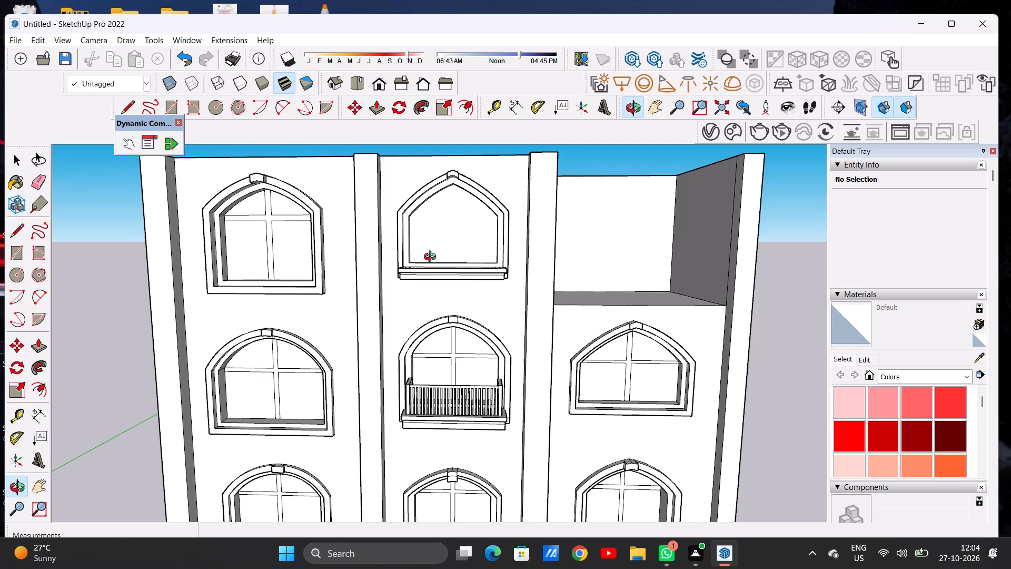
pyautogui.moveTo(432, 258); pyautogui.dragTo(432, 375, button='middle')
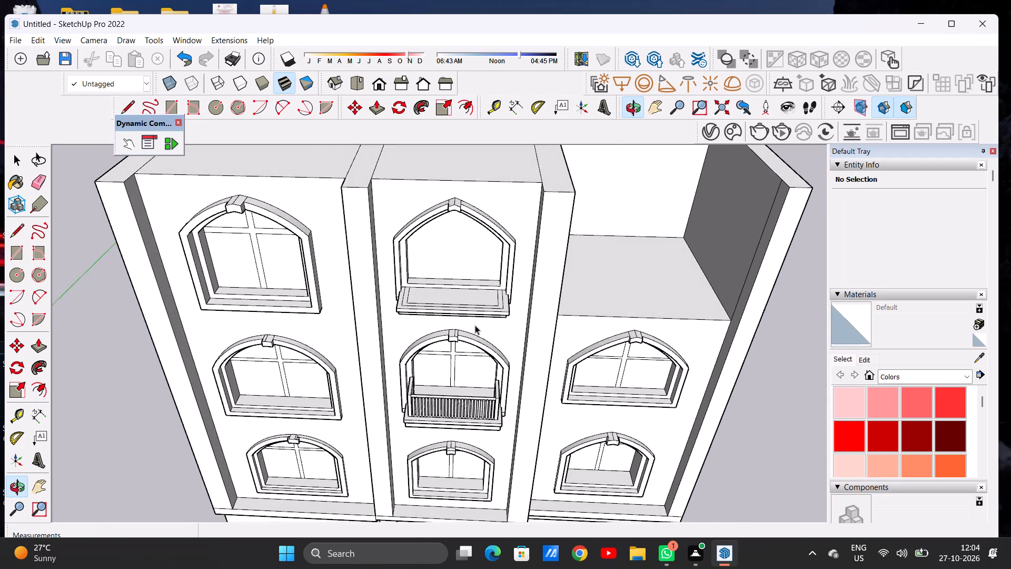
pyautogui.scroll(11, 481, 312)
pyautogui.moveTo(499, 285); pyautogui.dragTo(511, 355, button='middle')
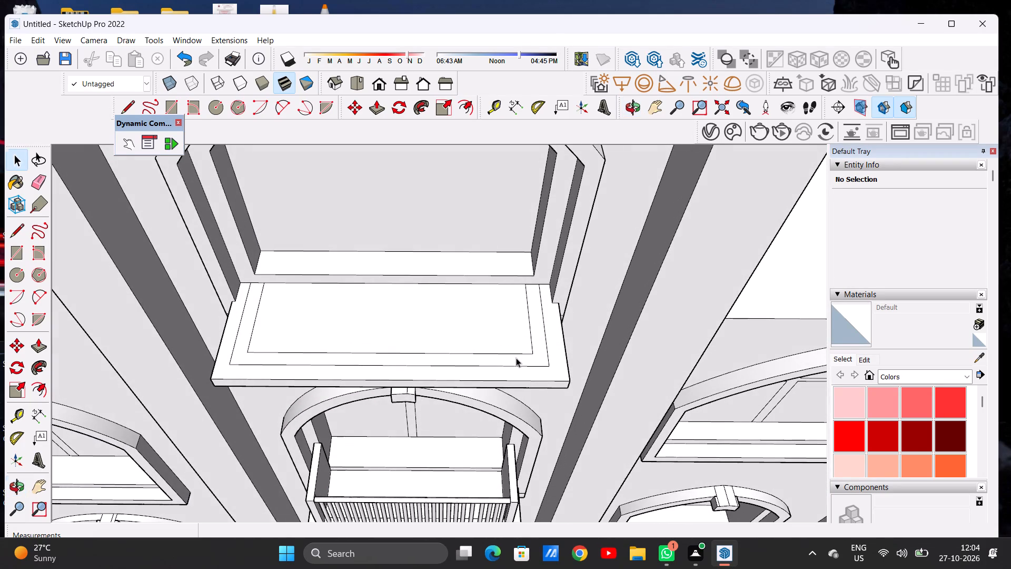
pyautogui.scroll(2, 526, 367)
pyautogui.scroll(-5, 496, 285)
pyautogui.moveTo(493, 299); pyautogui.dragTo(495, 321, button='middle')
pyautogui.scroll(12, 495, 354)
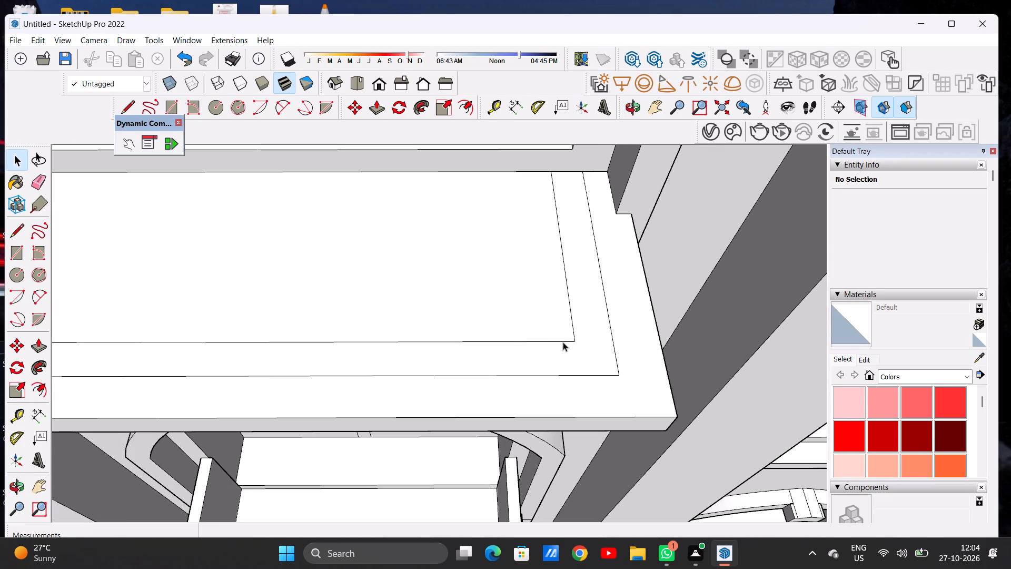
pyautogui.press('l')
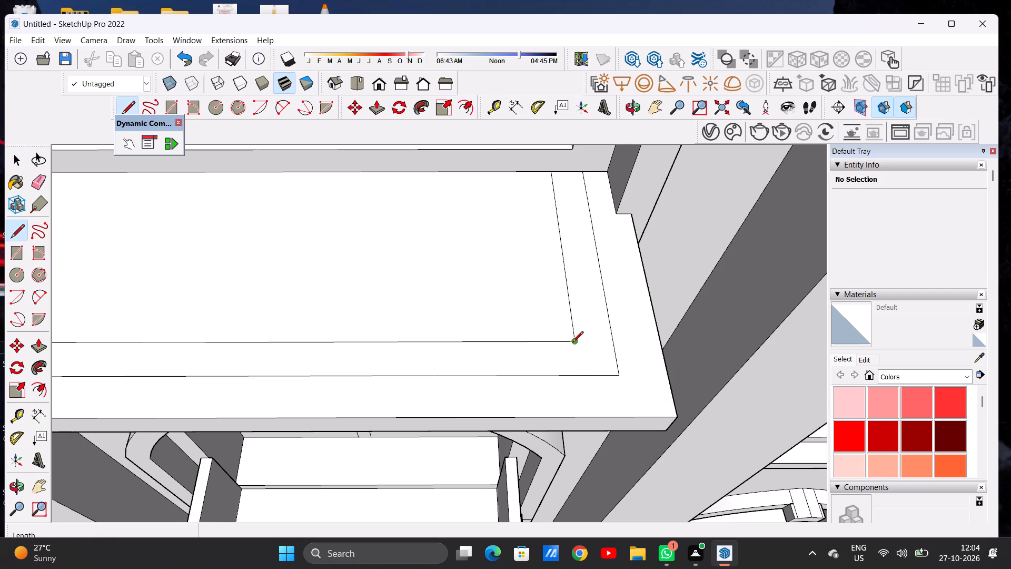
pyautogui.click(572, 343)
pyautogui.click(578, 375)
pyautogui.scroll(-13, 599, 352)
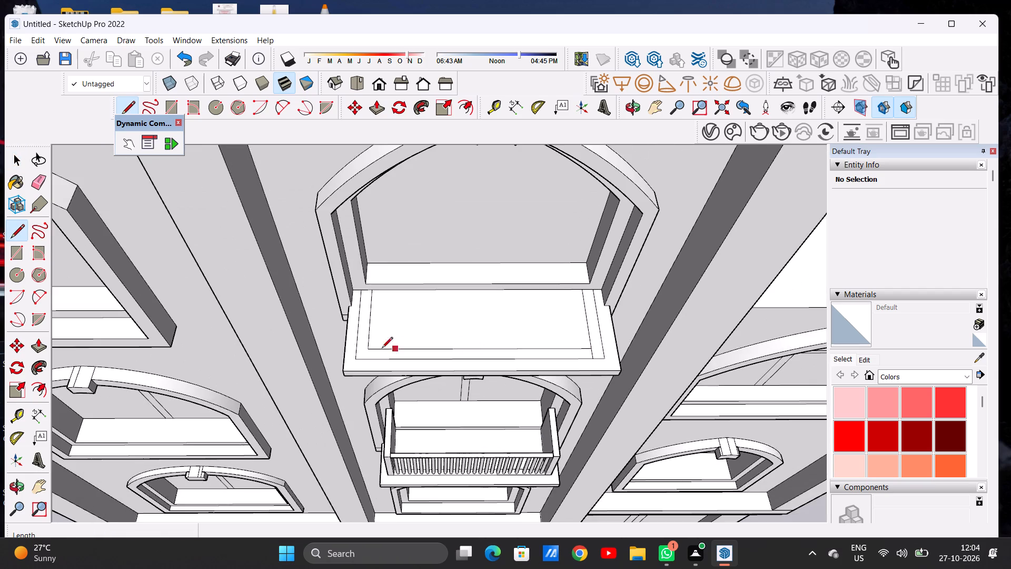
pyautogui.scroll(6, 359, 347)
pyautogui.scroll(-1, 391, 347)
pyautogui.scroll(1, 391, 347)
pyautogui.scroll(-1, 391, 347)
pyautogui.scroll(7, 391, 347)
pyautogui.click(375, 348)
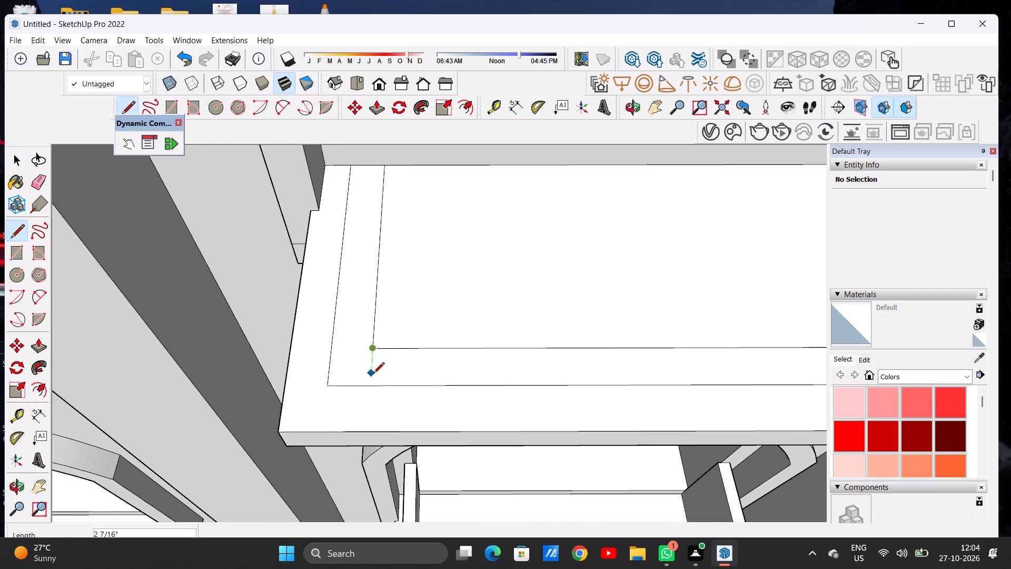
pyautogui.click(374, 385)
pyautogui.press('space')
# Pull the right side strip of the border up about 1' 8 15/16" to form a side wall on the balcony slab.
pyautogui.scroll(-5, 370, 379)
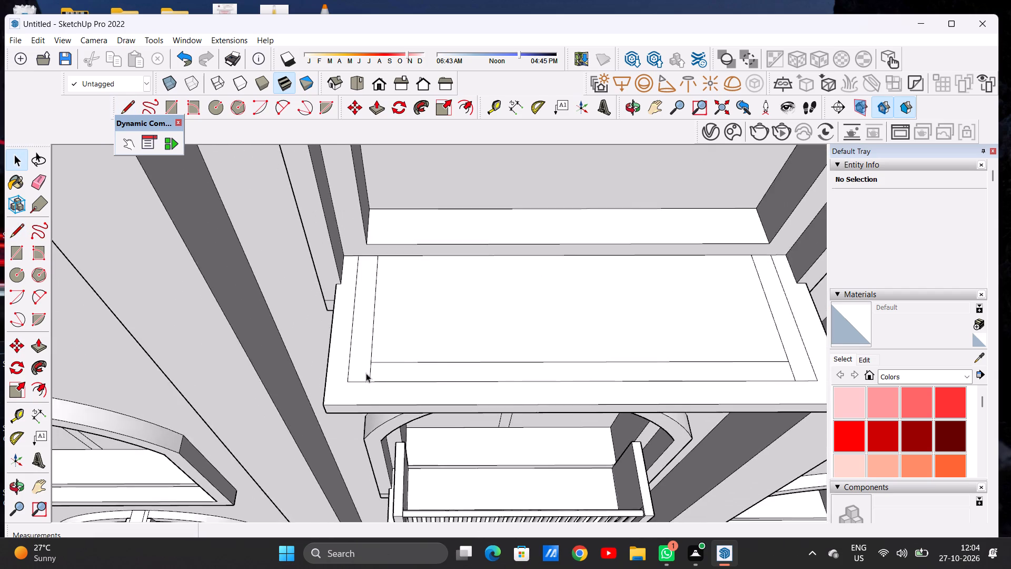
pyautogui.scroll(-13, 366, 373)
pyautogui.moveTo(475, 367); pyautogui.dragTo(469, 326, button='middle')
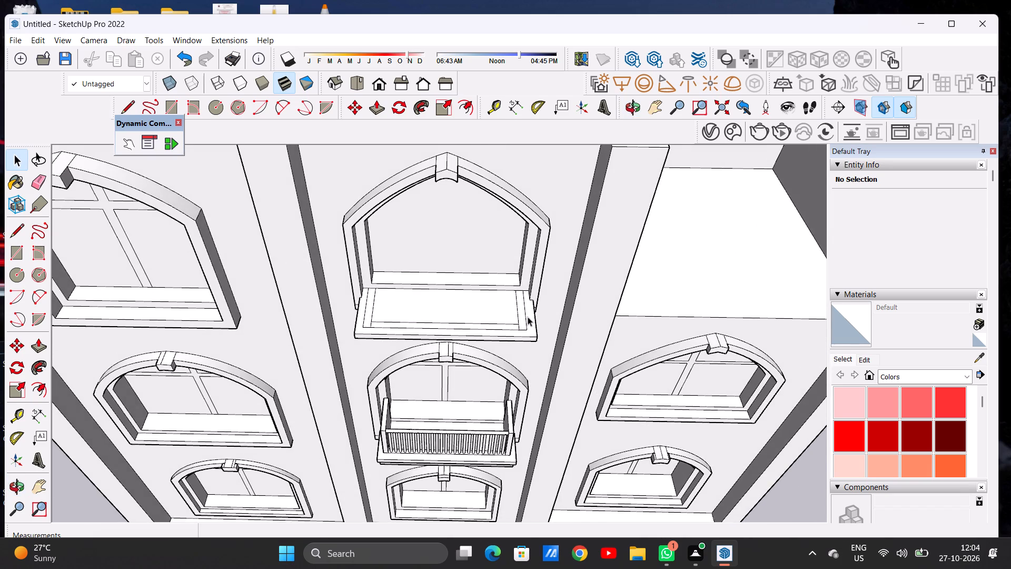
pyautogui.scroll(4, 523, 318)
pyautogui.press('p')
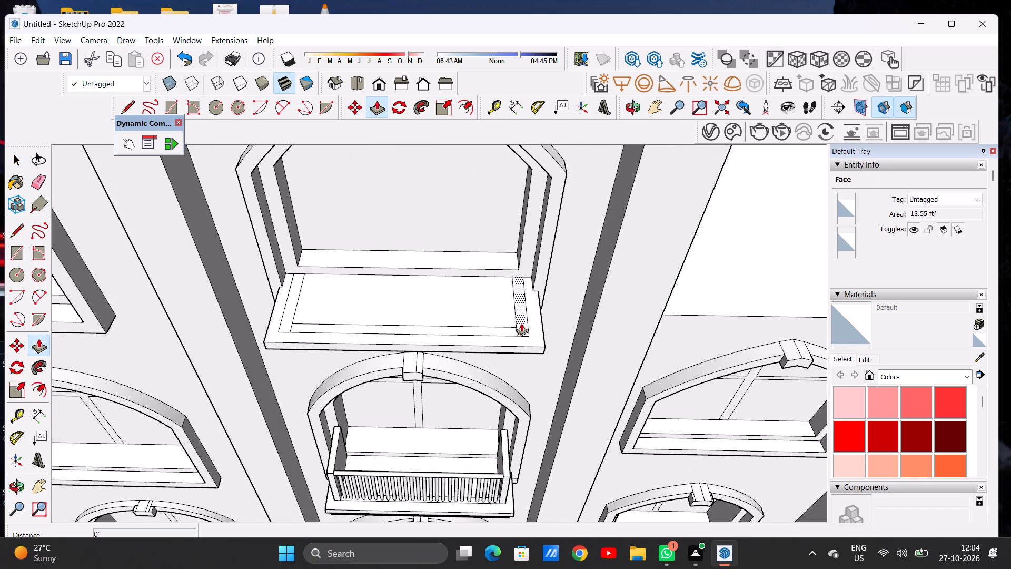
pyautogui.click(521, 323)
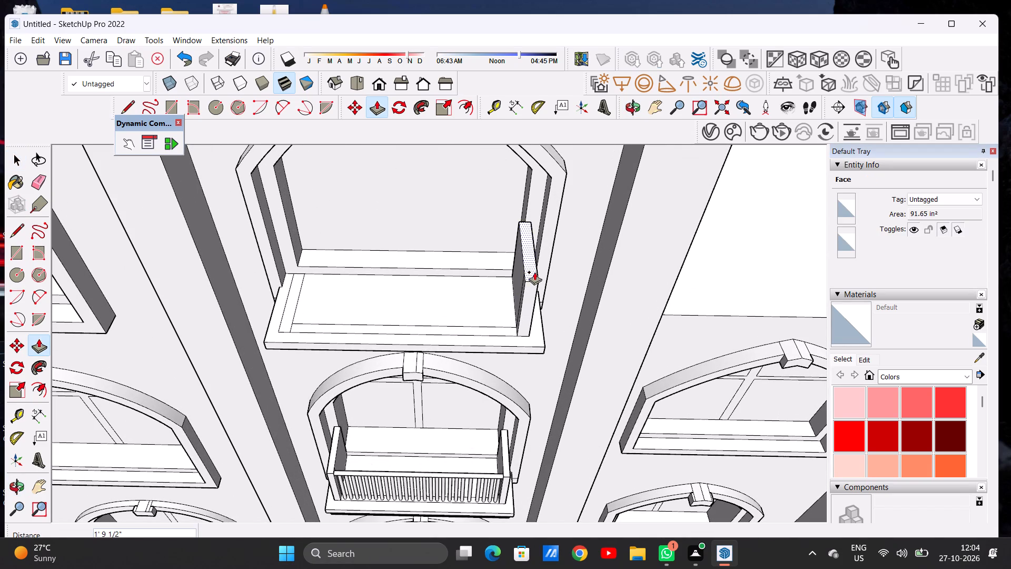
pyautogui.click(534, 273)
# Pull the left side strip of the border up 1' 8 15/16" to match the right side wall on the balcony slab.
pyautogui.scroll(-5, 514, 298)
pyautogui.moveTo(524, 319); pyautogui.dragTo(537, 223, button='middle')
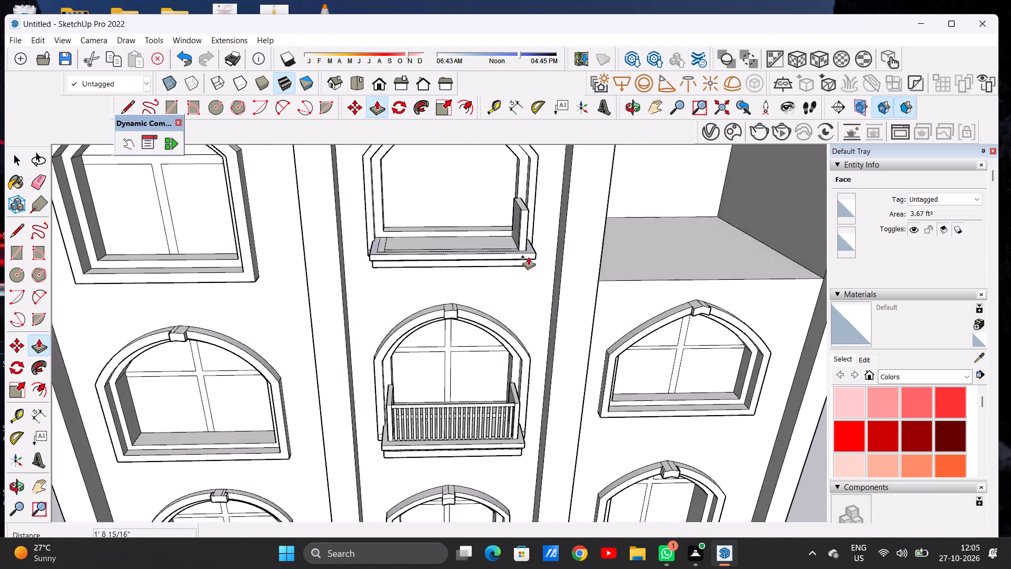
pyautogui.scroll(-7, 512, 280)
pyautogui.moveTo(510, 280); pyautogui.dragTo(501, 246, button='middle')
pyautogui.scroll(16, 460, 244)
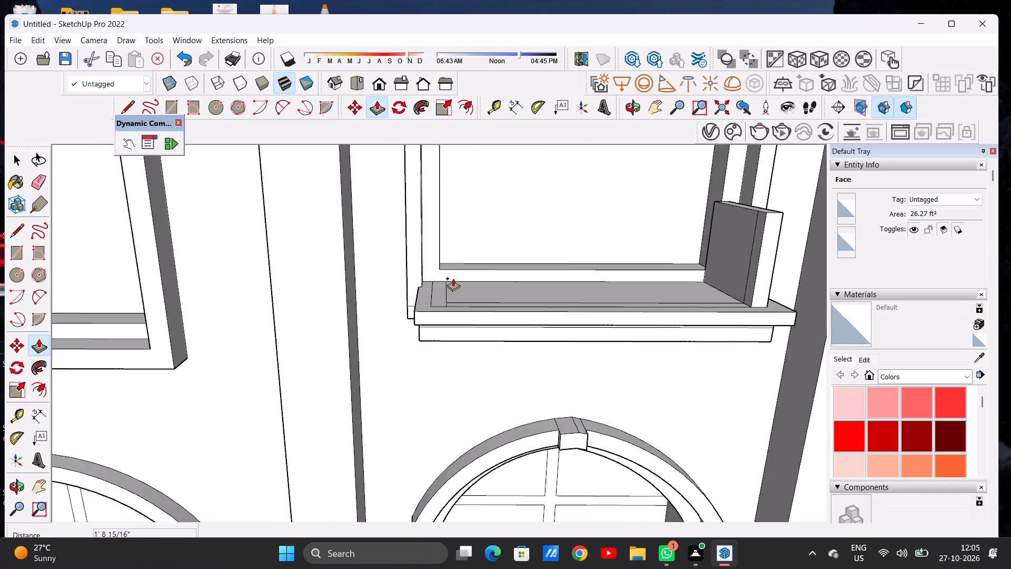
pyautogui.scroll(5, 453, 278)
pyautogui.click(428, 311)
pyautogui.scroll(-5, 416, 306)
pyautogui.scroll(1, 416, 306)
pyautogui.scroll(-10, 416, 306)
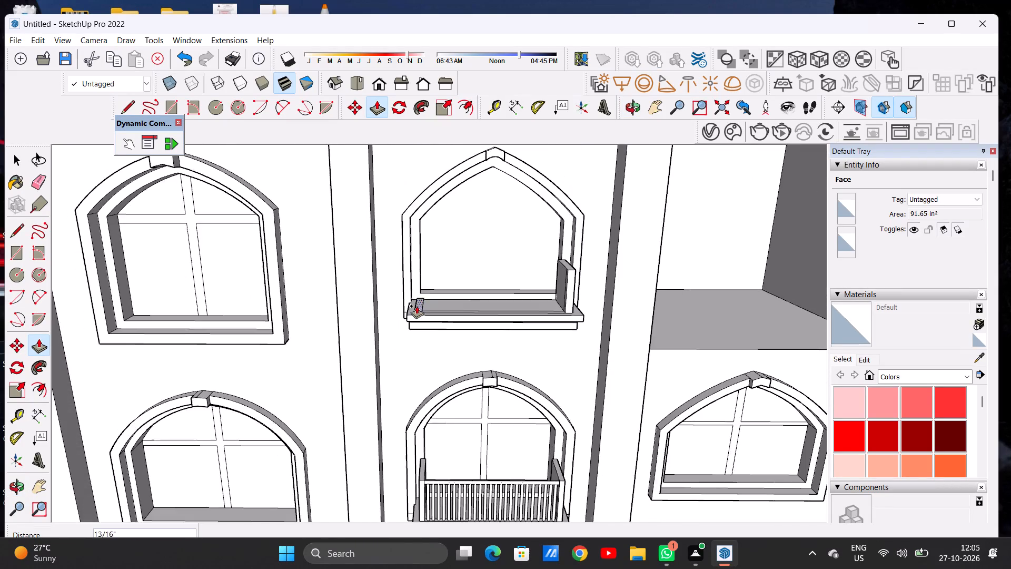
pyautogui.scroll(5, 428, 248)
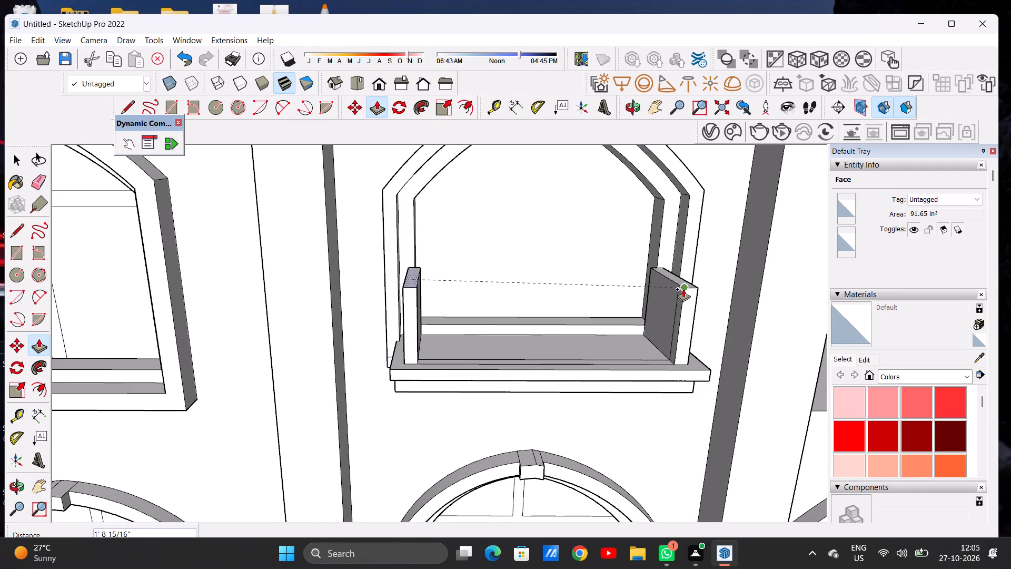
pyautogui.click(683, 289)
pyautogui.press('space')
# Draw two parallel vertical lines about 5' 2" long from the inner arch near its apex to the sill, outlining a central mullion.
pyautogui.scroll(-14, 518, 318)
pyautogui.scroll(3, 517, 319)
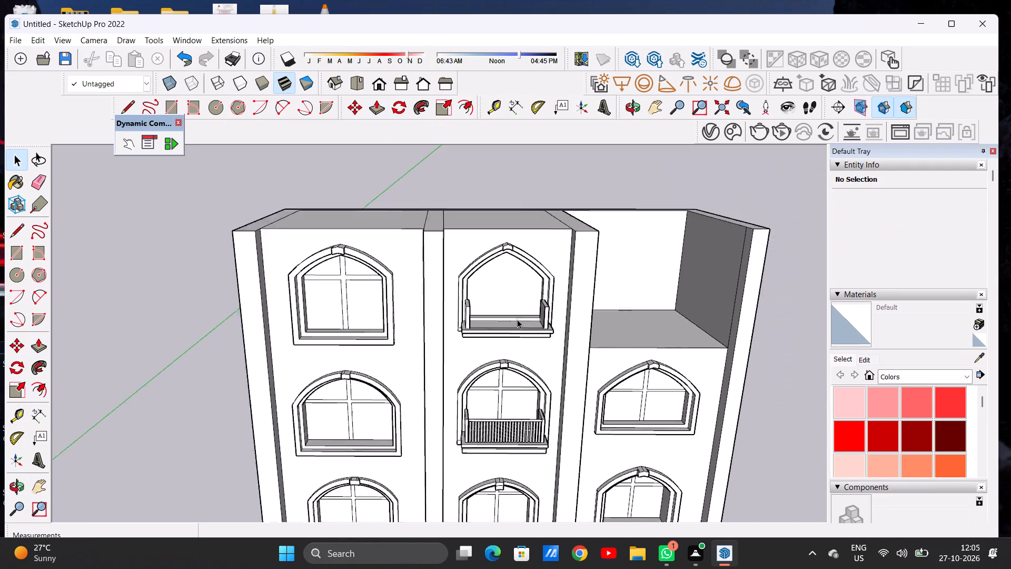
pyautogui.scroll(4, 517, 319)
pyautogui.moveTo(536, 321); pyautogui.dragTo(501, 284, button='middle')
pyautogui.scroll(-4, 511, 284)
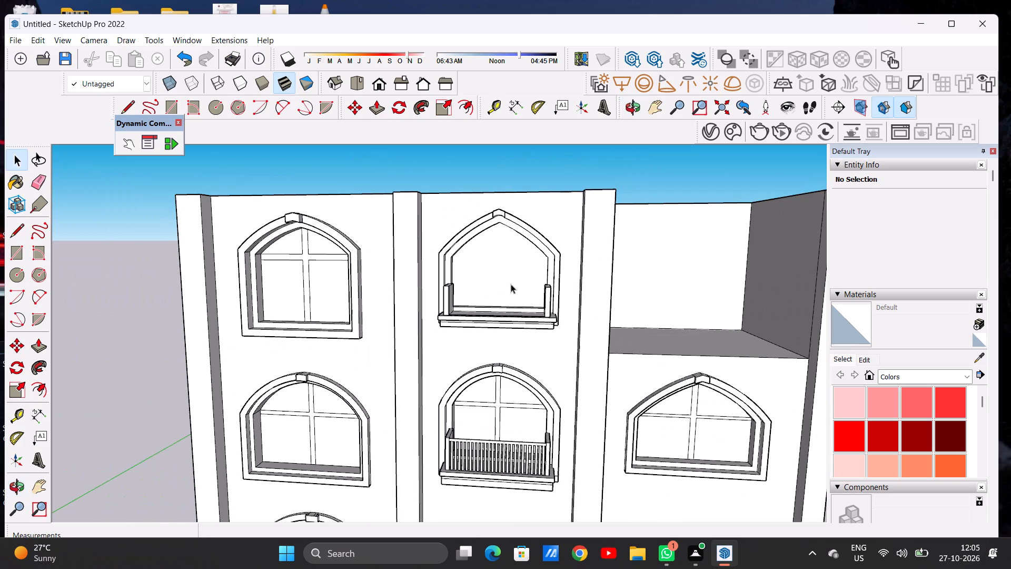
pyautogui.scroll(6, 495, 243)
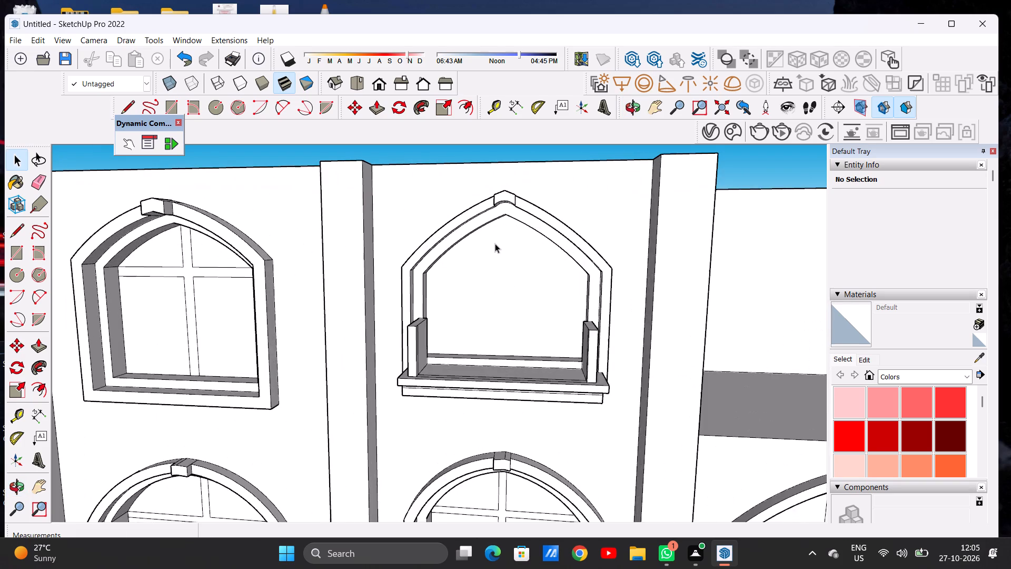
pyautogui.moveTo(516, 281); pyautogui.dragTo(520, 237, button='middle')
pyautogui.moveTo(499, 245); pyautogui.dragTo(509, 256, button='middle')
pyautogui.scroll(2, 506, 251)
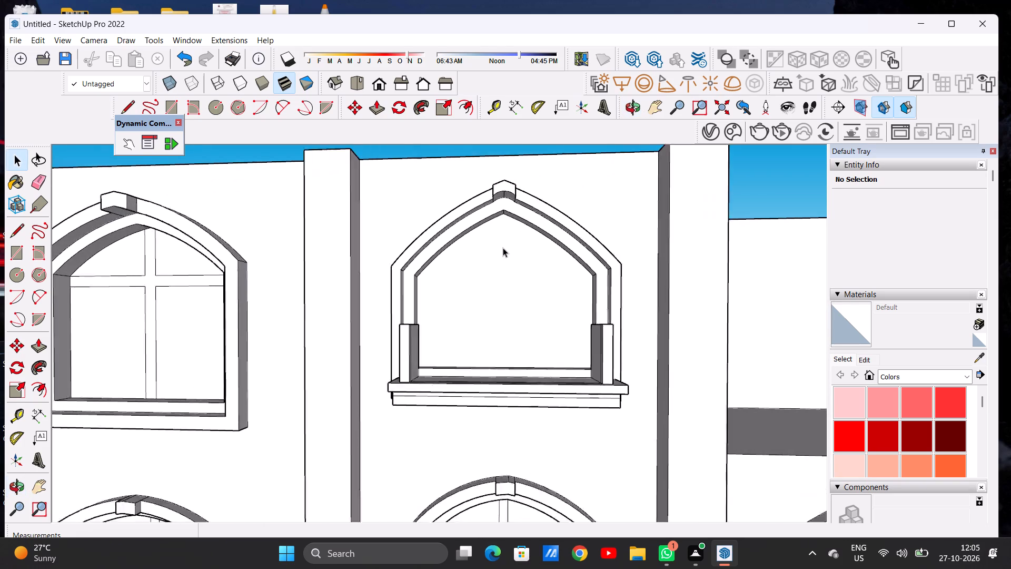
pyautogui.scroll(3, 503, 248)
pyautogui.press('l')
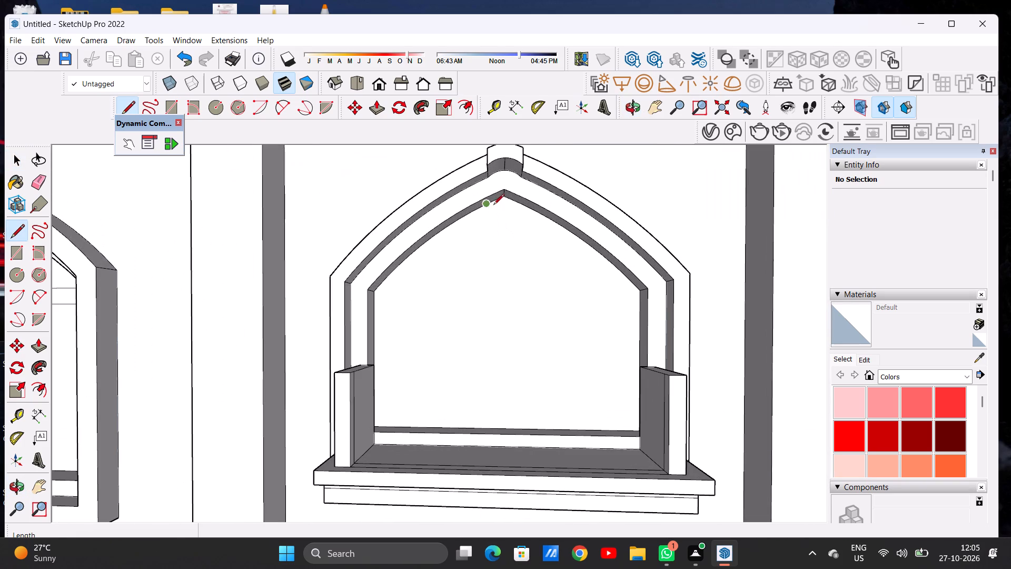
pyautogui.scroll(5, 491, 211)
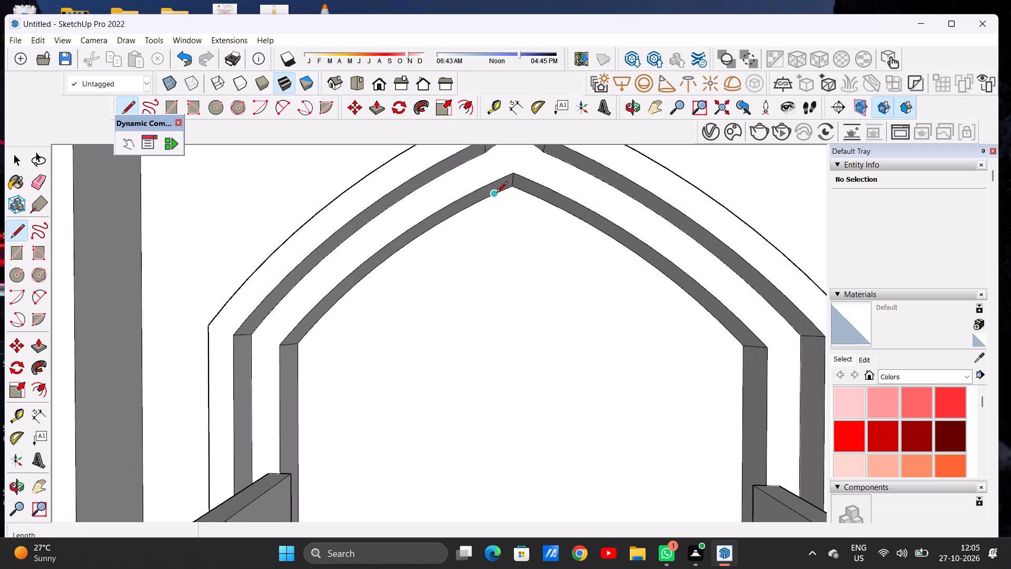
pyautogui.click(495, 193)
pyautogui.scroll(-4, 497, 220)
pyautogui.scroll(1, 497, 220)
pyautogui.scroll(-7, 497, 219)
pyautogui.scroll(8, 503, 285)
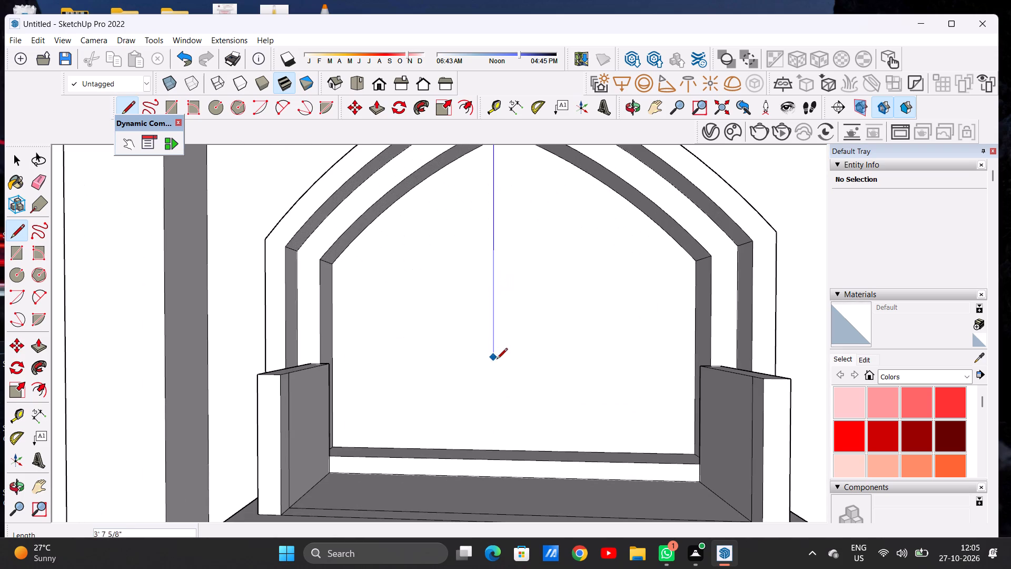
pyautogui.click(495, 449)
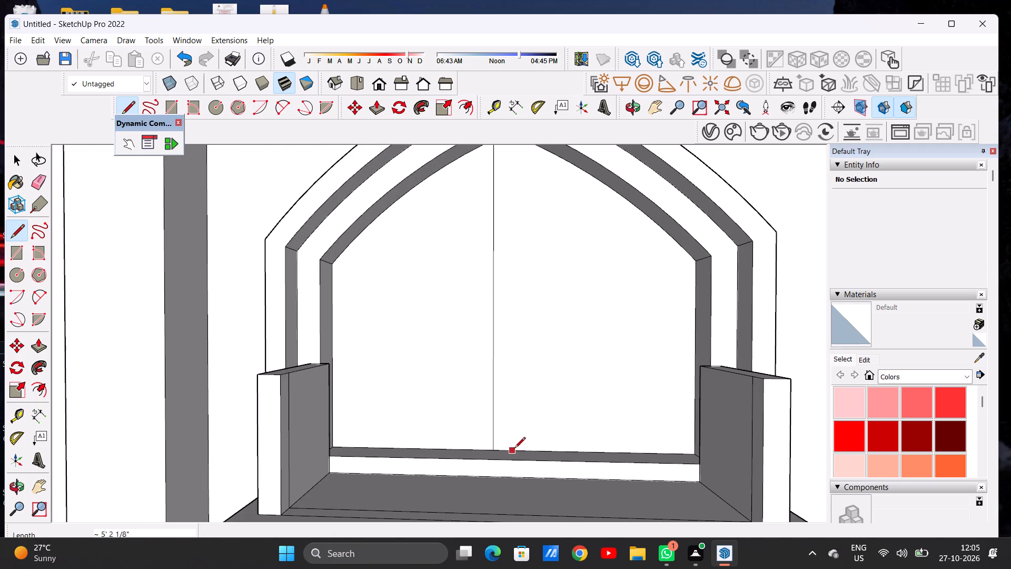
pyautogui.click(518, 449)
pyautogui.scroll(-7, 507, 252)
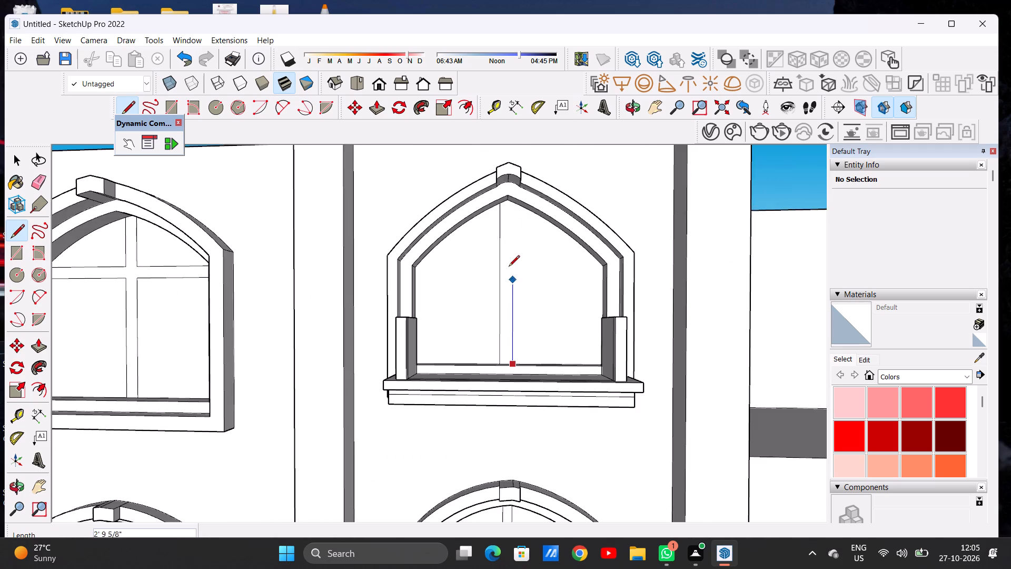
pyautogui.scroll(6, 520, 201)
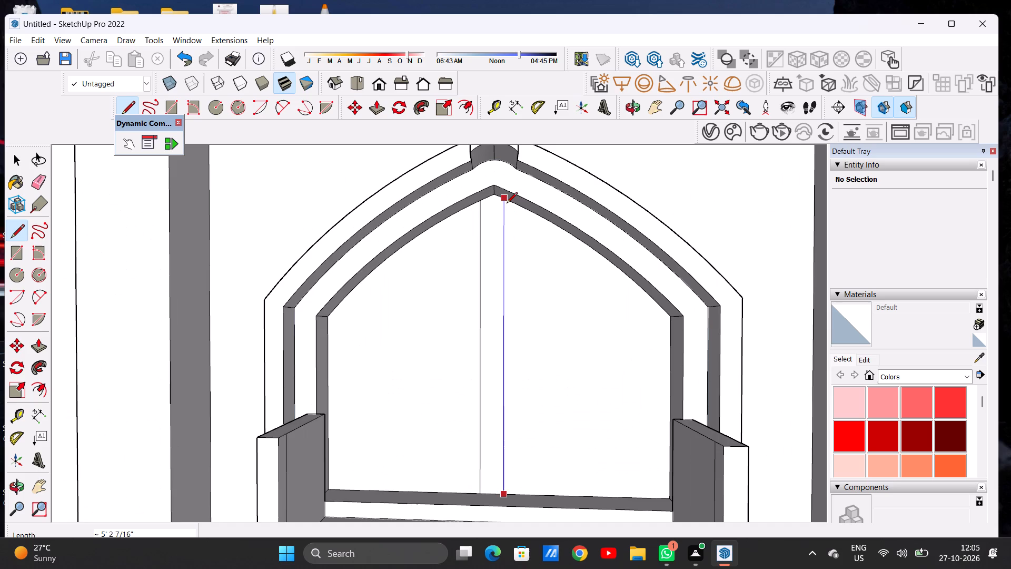
pyautogui.click(507, 204)
# Draw a horizontal line across the window pane between the two inner corners where the arch begins.
pyautogui.scroll(-7, 492, 228)
pyautogui.scroll(8, 514, 281)
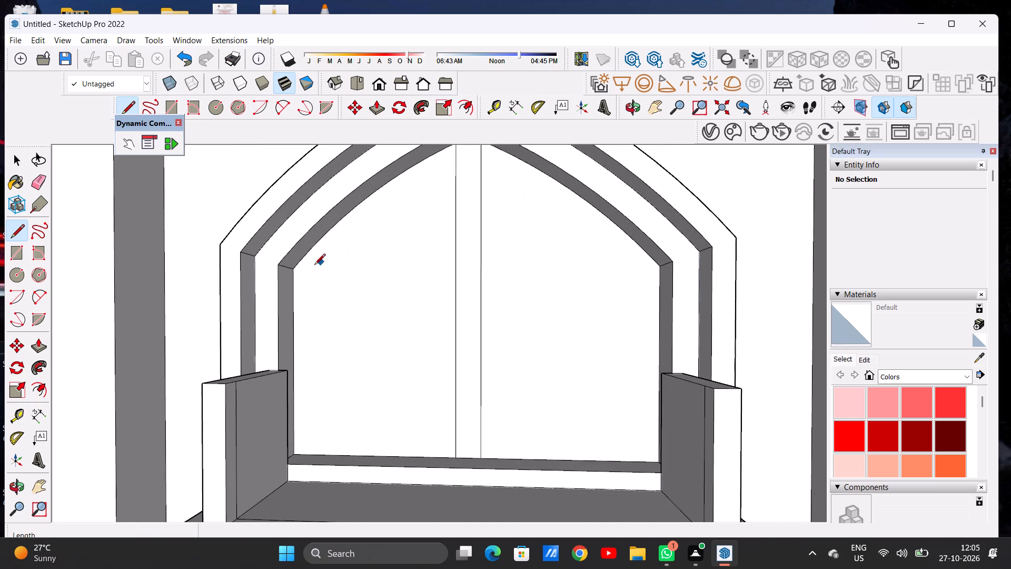
pyautogui.click(295, 272)
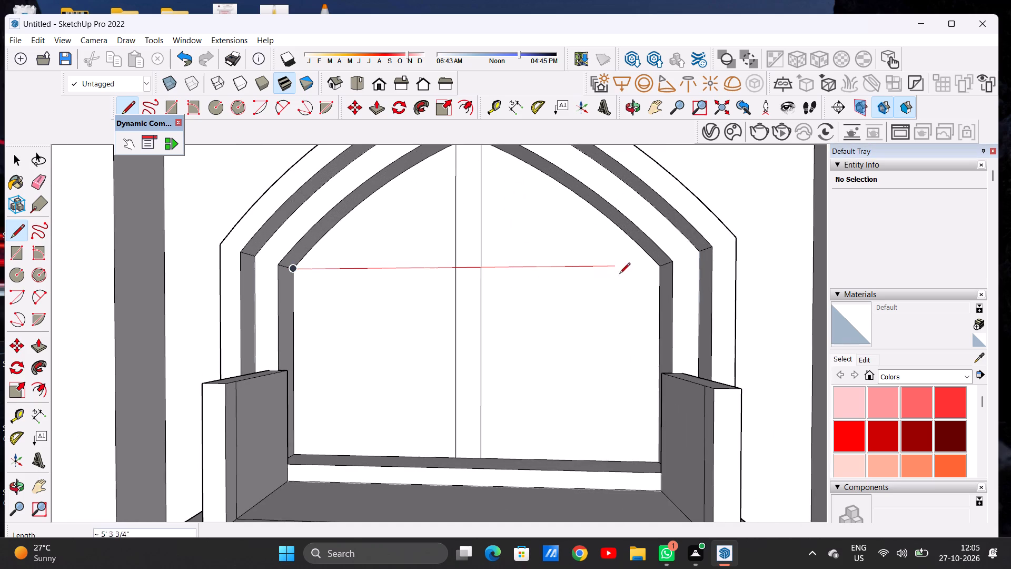
pyautogui.scroll(6, 662, 269)
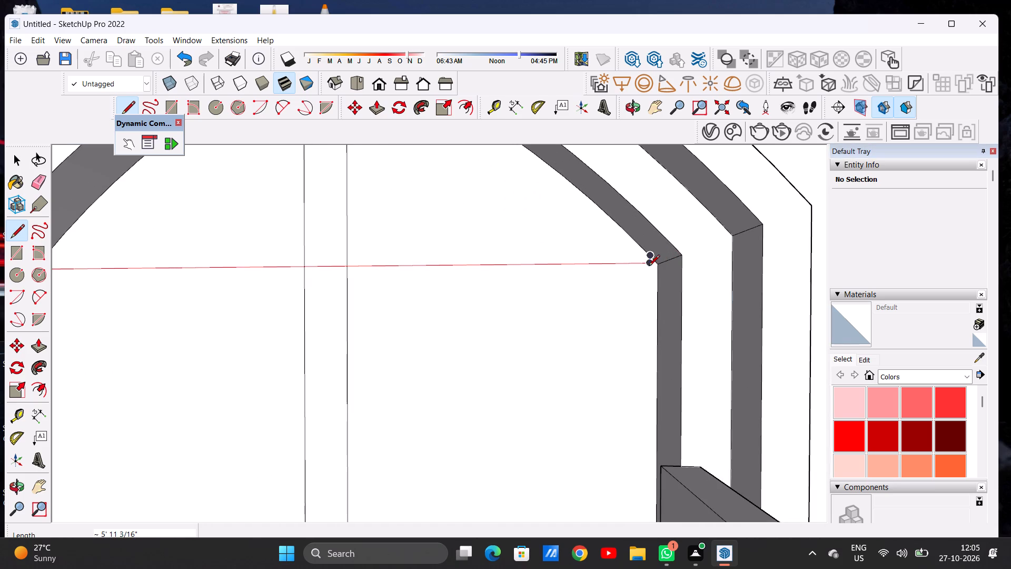
pyautogui.scroll(7, 649, 266)
pyautogui.click(649, 266)
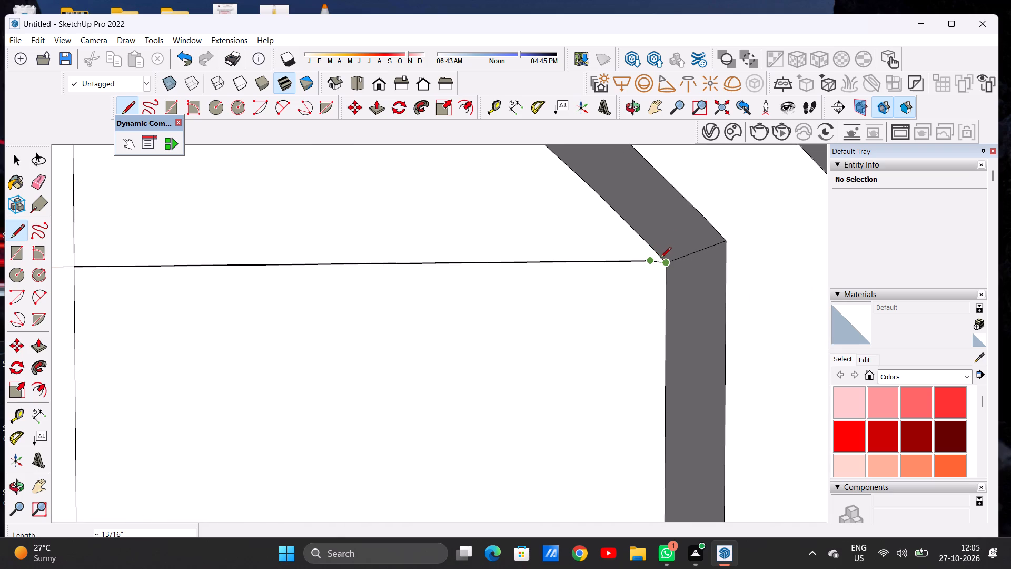
pyautogui.scroll(7, 662, 259)
pyautogui.click(663, 258)
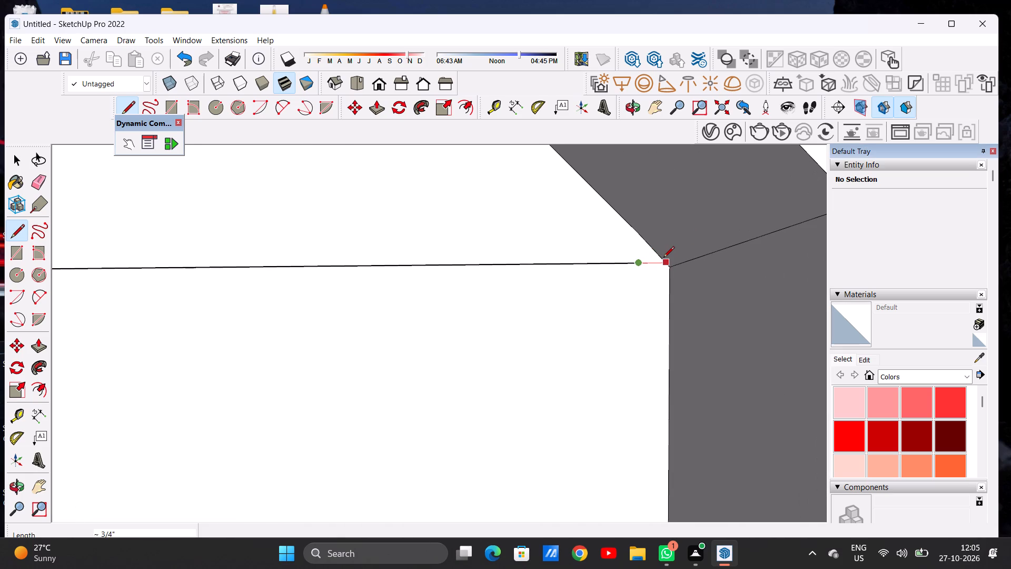
pyautogui.press('space')
# Move the lower section of the right mullion line about 1 5/16" toward the left one to narrow the mullion.
pyautogui.scroll(-20, 588, 274)
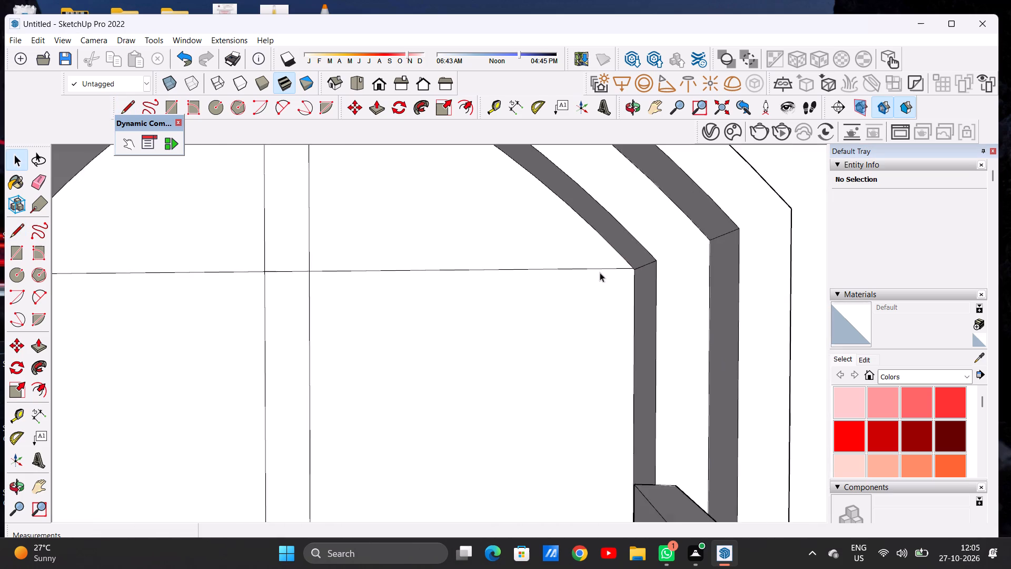
pyautogui.scroll(-7, 600, 272)
pyautogui.scroll(-7, 433, 281)
pyautogui.moveTo(429, 311); pyautogui.dragTo(449, 310, button='middle')
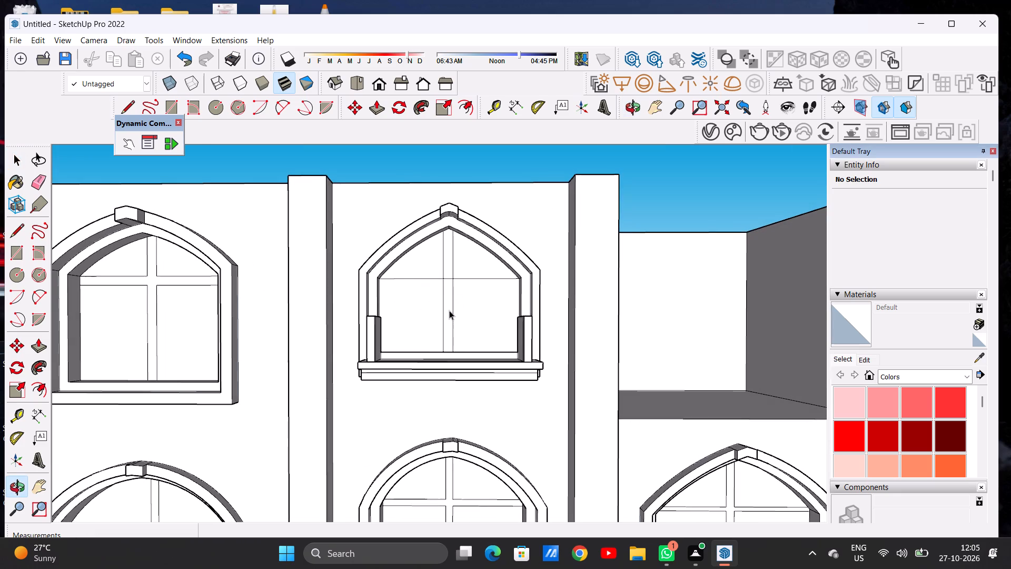
pyautogui.scroll(8, 478, 328)
pyautogui.scroll(8, 437, 351)
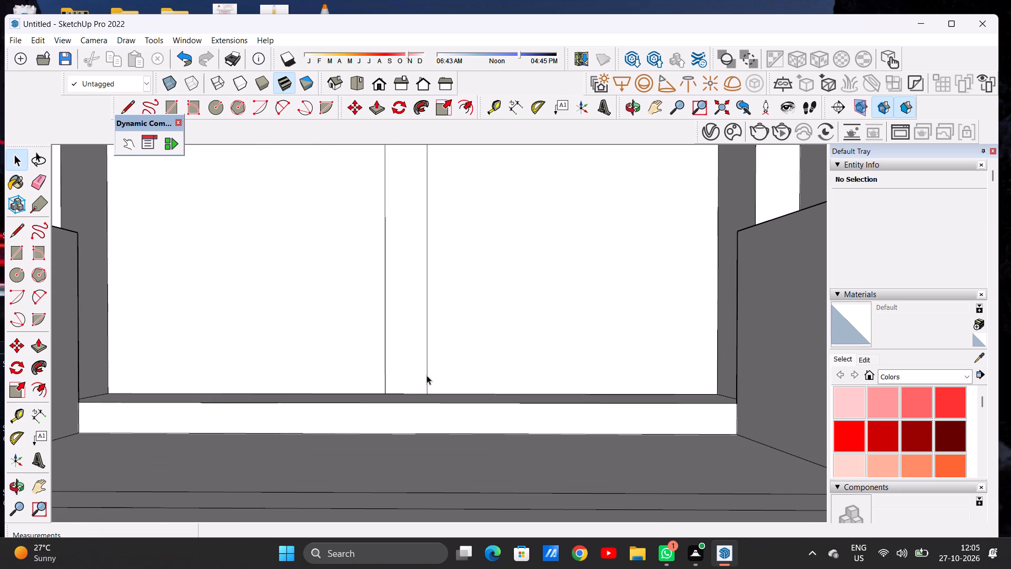
pyautogui.click(427, 375)
pyautogui.press('m')
pyautogui.click(427, 395)
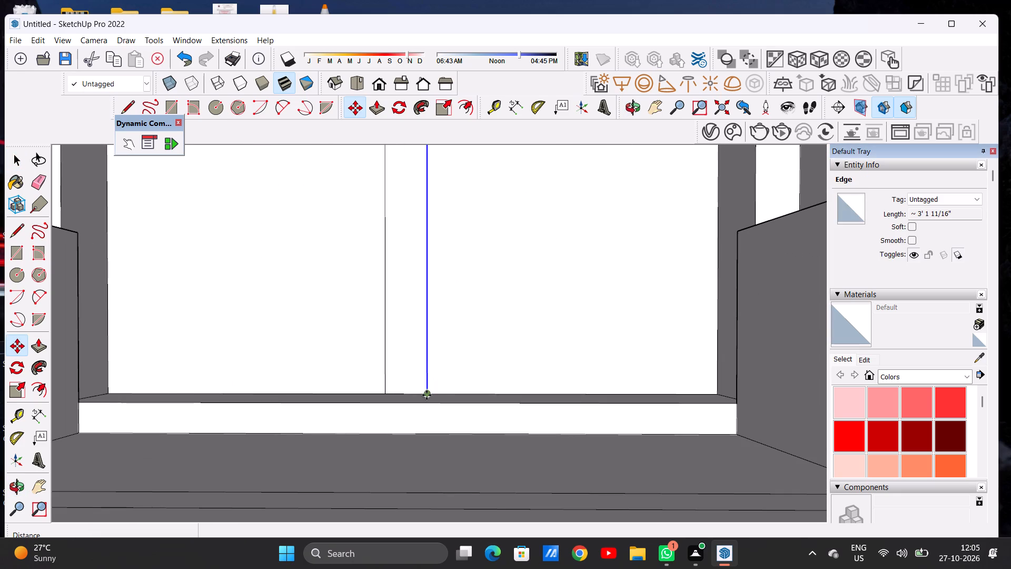
pyautogui.click(416, 396)
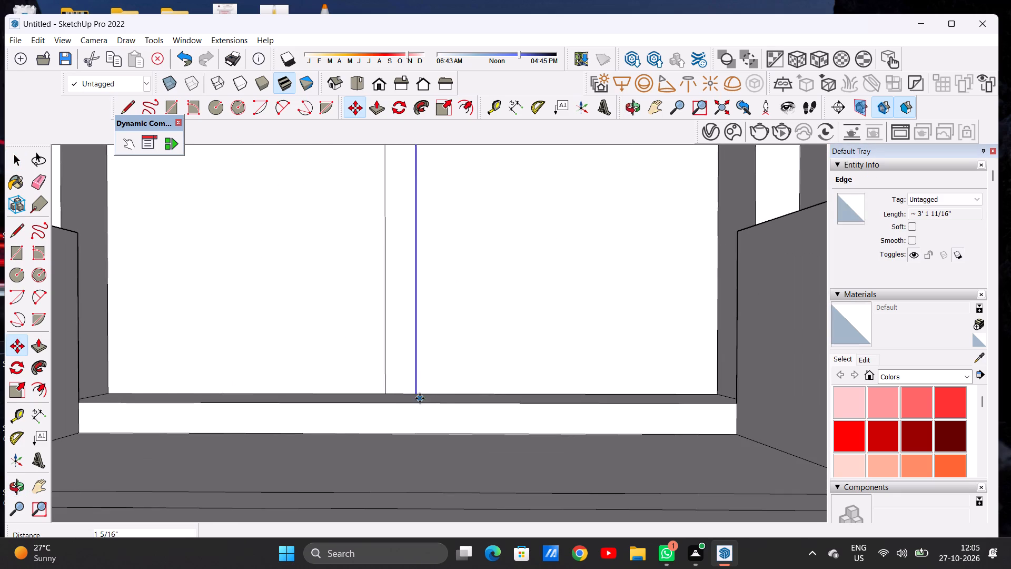
pyautogui.scroll(-14, 420, 398)
pyautogui.press('space')
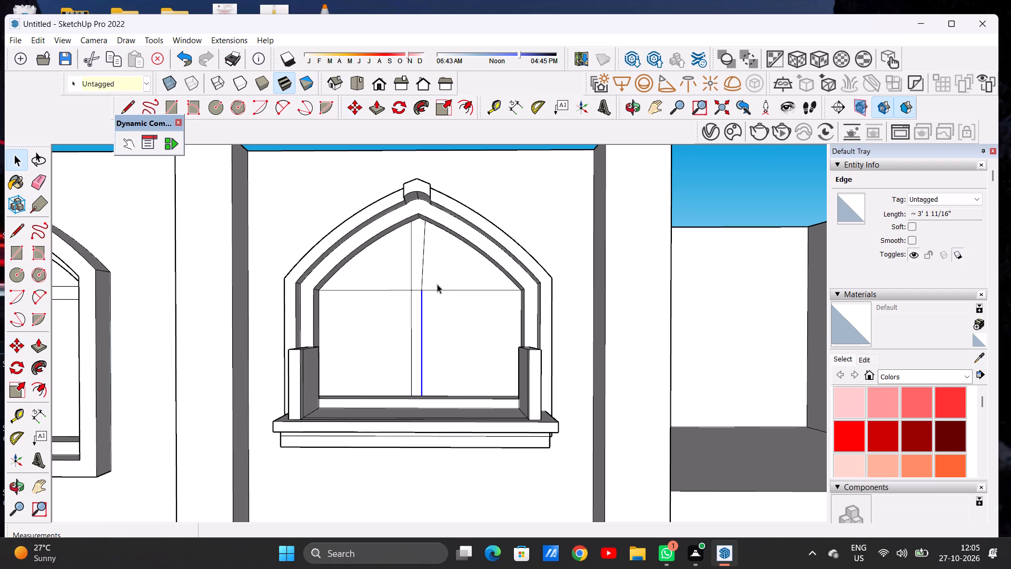
# Replace the slanted upper section of the right mullion line with a vertical line about 2' 1 3/8" up to the arch.
pyautogui.scroll(12, 411, 274)
pyautogui.click(432, 293)
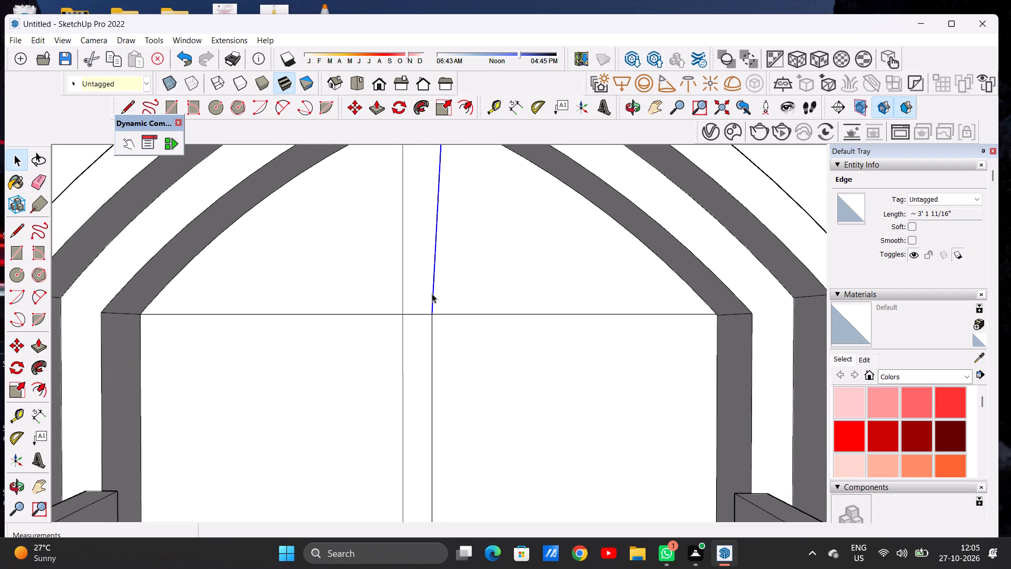
pyautogui.press('Delete')
pyautogui.press('l')
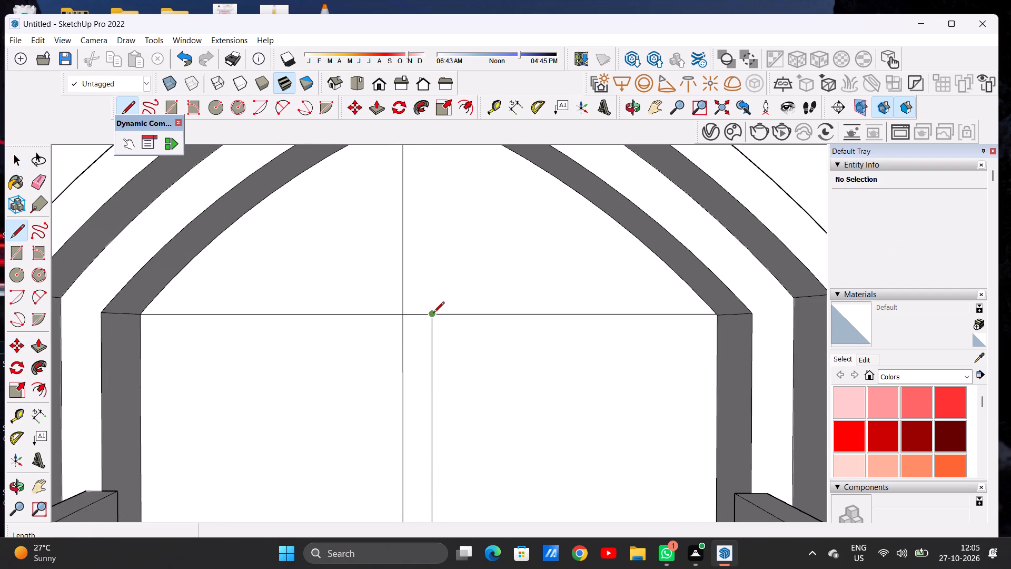
pyautogui.click(433, 313)
pyautogui.scroll(-13, 437, 272)
pyautogui.scroll(9, 437, 229)
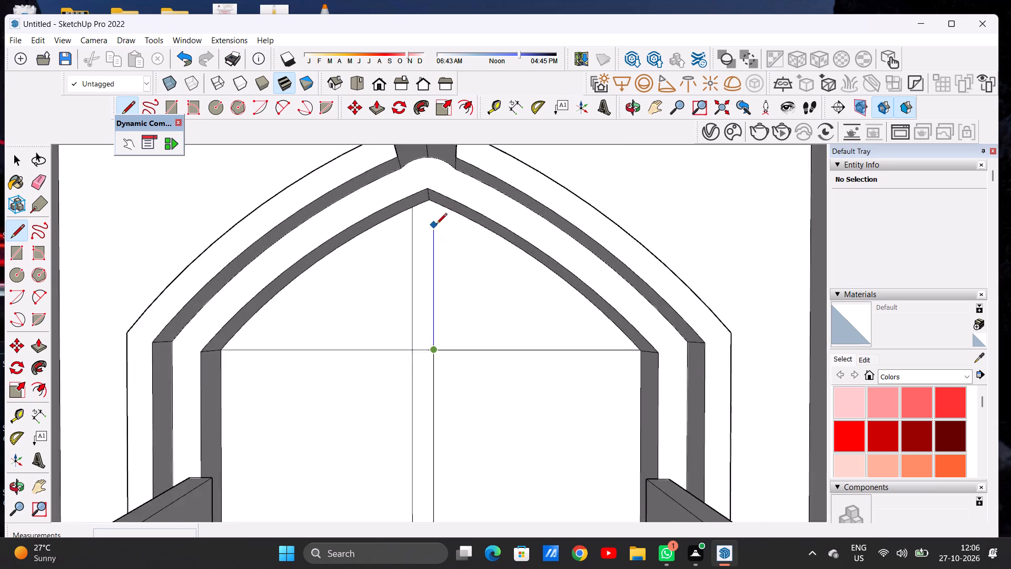
pyautogui.scroll(5, 436, 225)
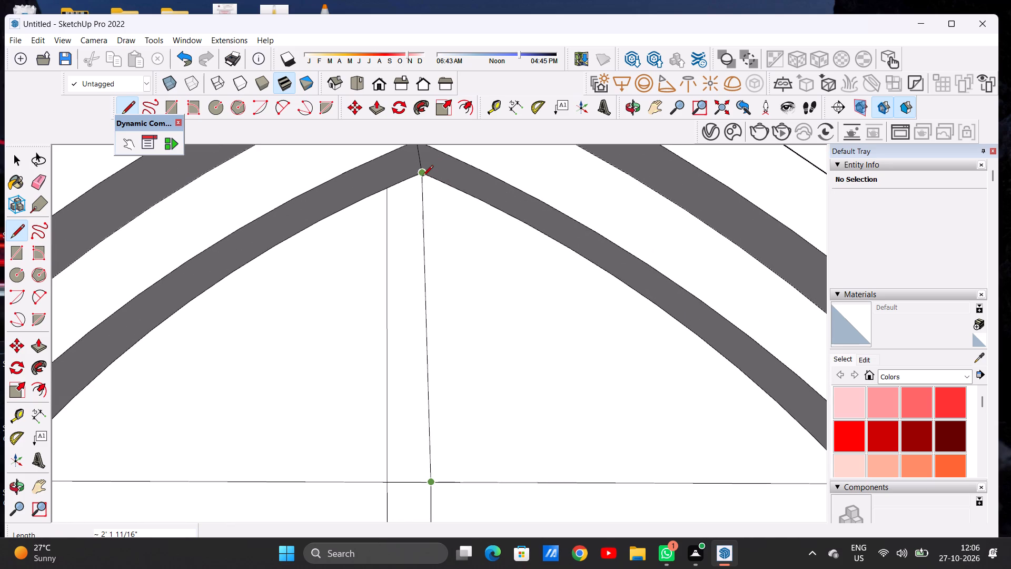
pyautogui.scroll(5, 433, 184)
pyautogui.click(424, 173)
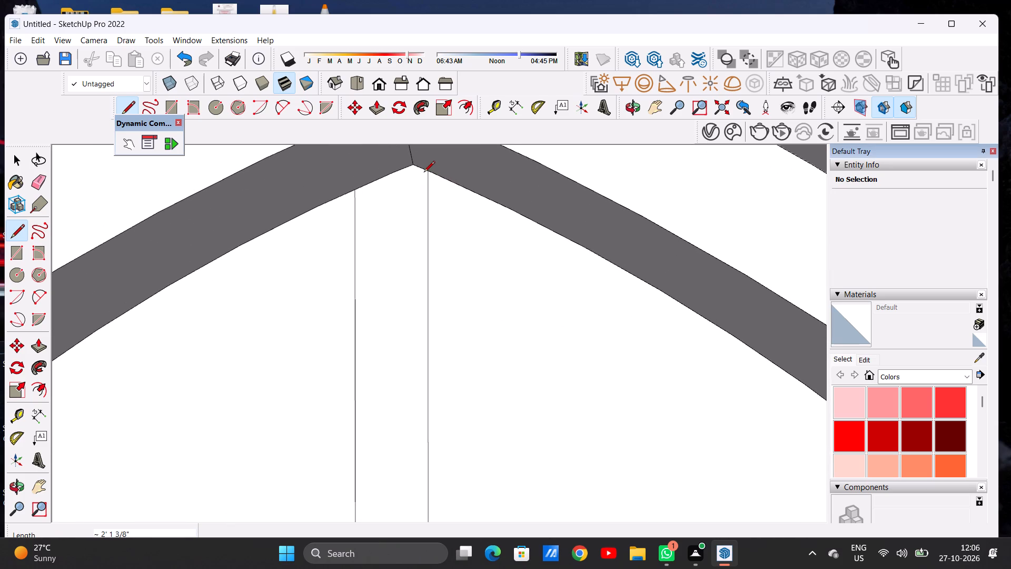
pyautogui.press('space')
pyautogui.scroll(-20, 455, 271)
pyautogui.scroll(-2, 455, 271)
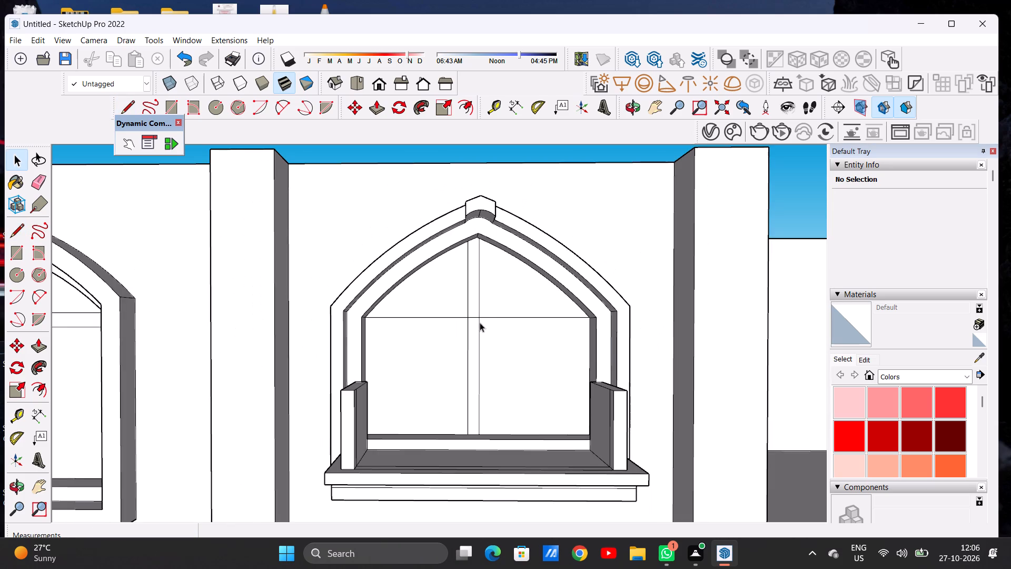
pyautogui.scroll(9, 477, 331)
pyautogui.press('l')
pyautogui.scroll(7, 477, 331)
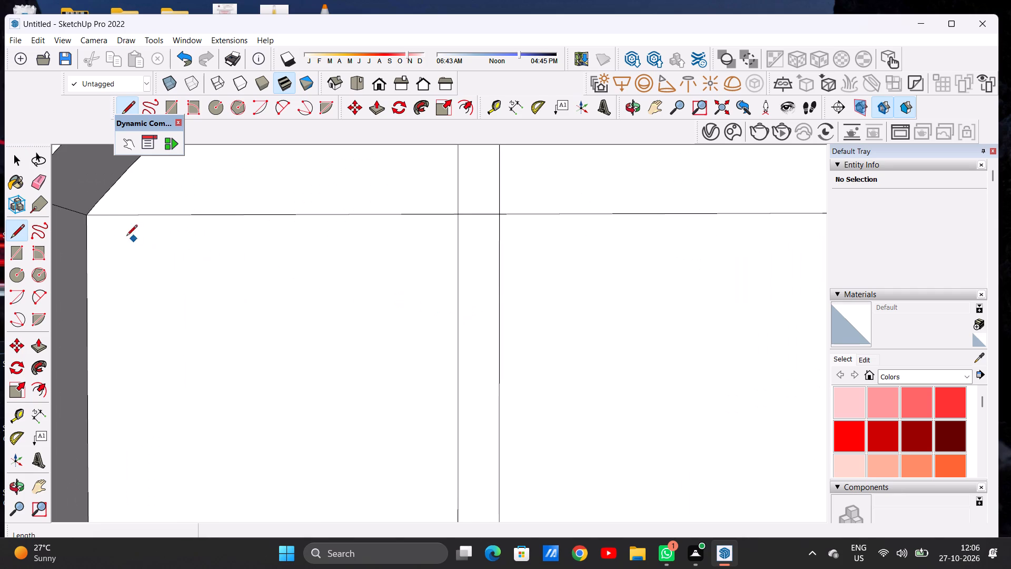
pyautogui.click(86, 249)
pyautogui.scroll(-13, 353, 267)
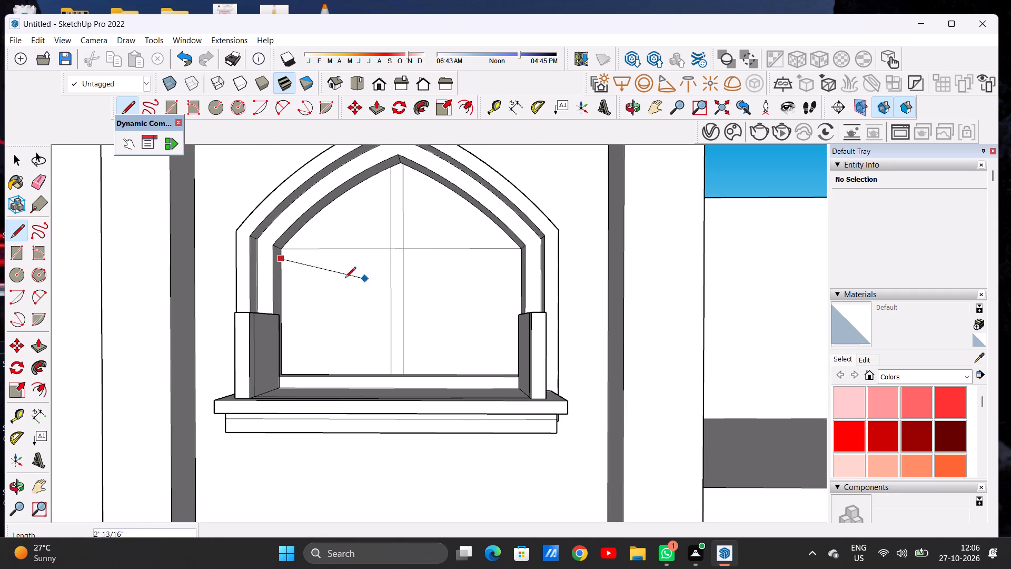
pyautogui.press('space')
# Draw a horizontal line about 5' 4 1/4" long across the pane between the arch sides, just above the existing crossbar line.
pyautogui.press('l')
pyautogui.scroll(6, 309, 271)
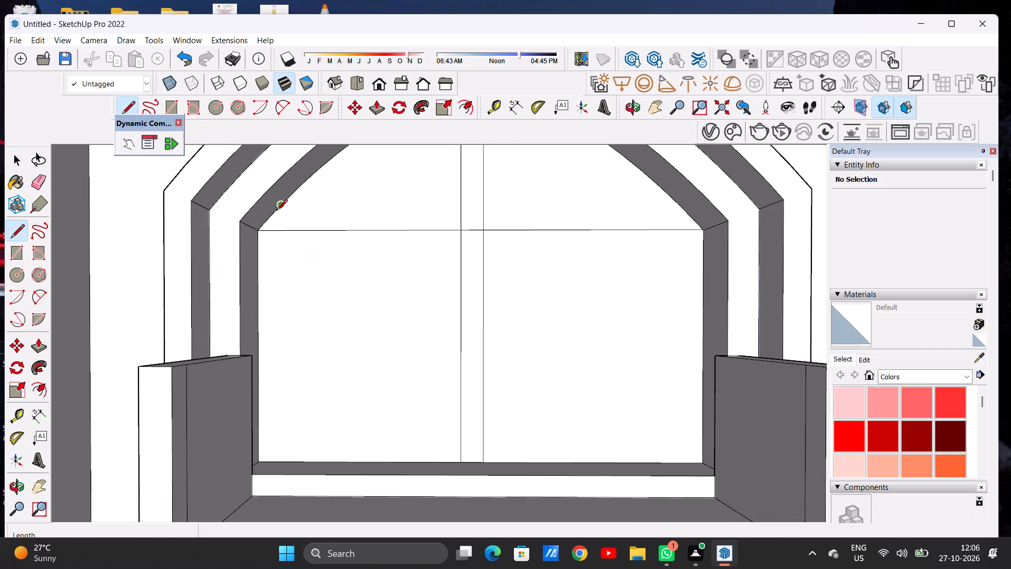
pyautogui.click(276, 211)
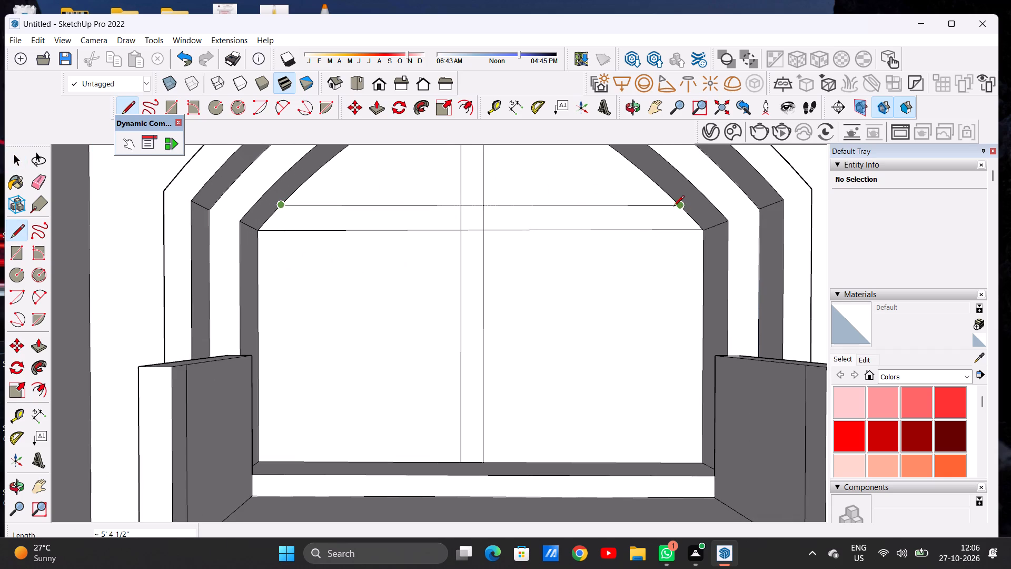
pyautogui.scroll(7, 670, 210)
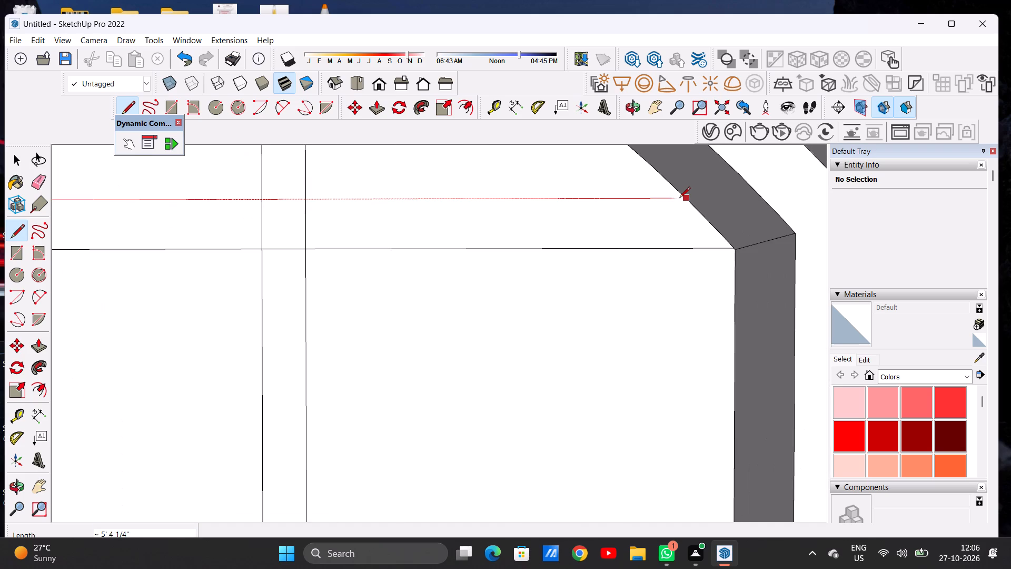
pyautogui.click(679, 199)
pyautogui.press('space')
# Erase the four short line segments where the vertical and horizontal glazing bars cross, leaving a clean cross shape.
pyautogui.scroll(-13, 526, 253)
pyautogui.scroll(2, 467, 261)
pyautogui.scroll(-8, 467, 261)
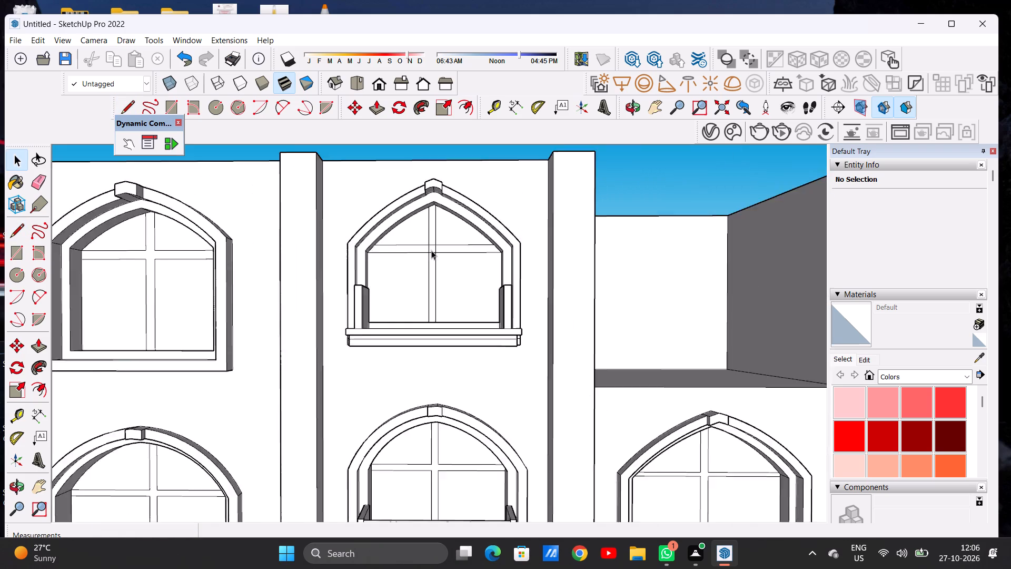
pyautogui.scroll(-9, 431, 250)
pyautogui.scroll(13, 431, 249)
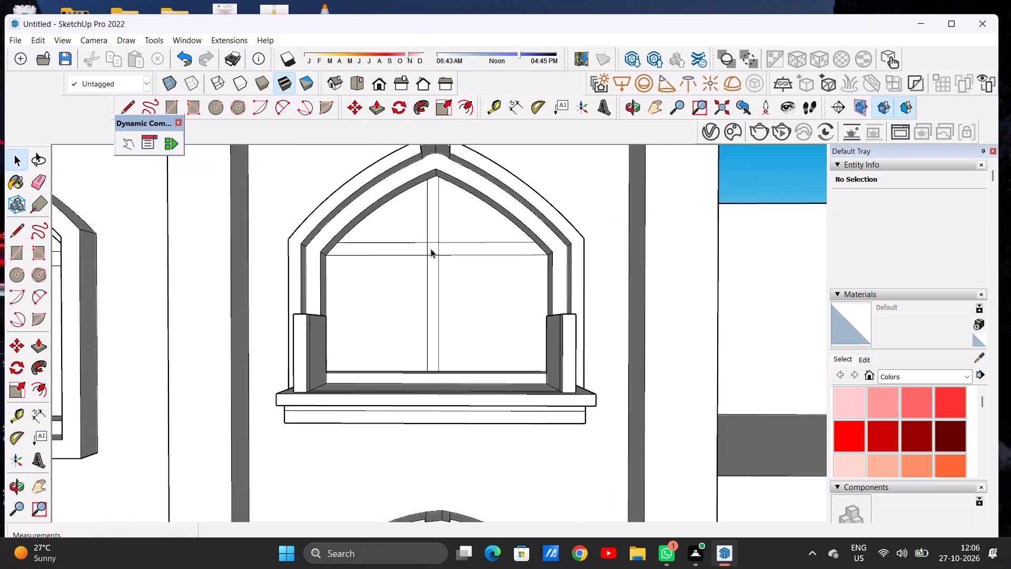
pyautogui.scroll(6, 431, 249)
pyautogui.press('e')
pyautogui.moveTo(435, 237); pyautogui.dragTo(437, 246)
pyautogui.moveTo(434, 258); pyautogui.dragTo(437, 266)
pyautogui.moveTo(430, 250); pyautogui.dragTo(422, 251)
pyautogui.moveTo(457, 250); pyautogui.dragTo(439, 250)
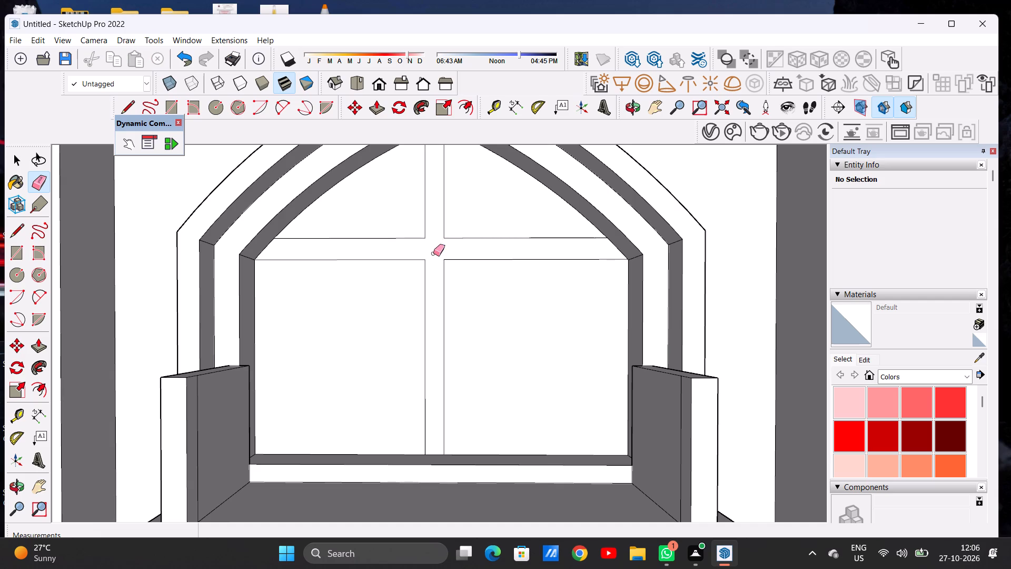
pyautogui.press('space')
# Draw a circle of about 7/8" radius on the balcony side wall's inner face, near its top front corner.
pyautogui.scroll(-20, 446, 268)
pyautogui.scroll(-5, 446, 268)
pyautogui.scroll(6, 454, 279)
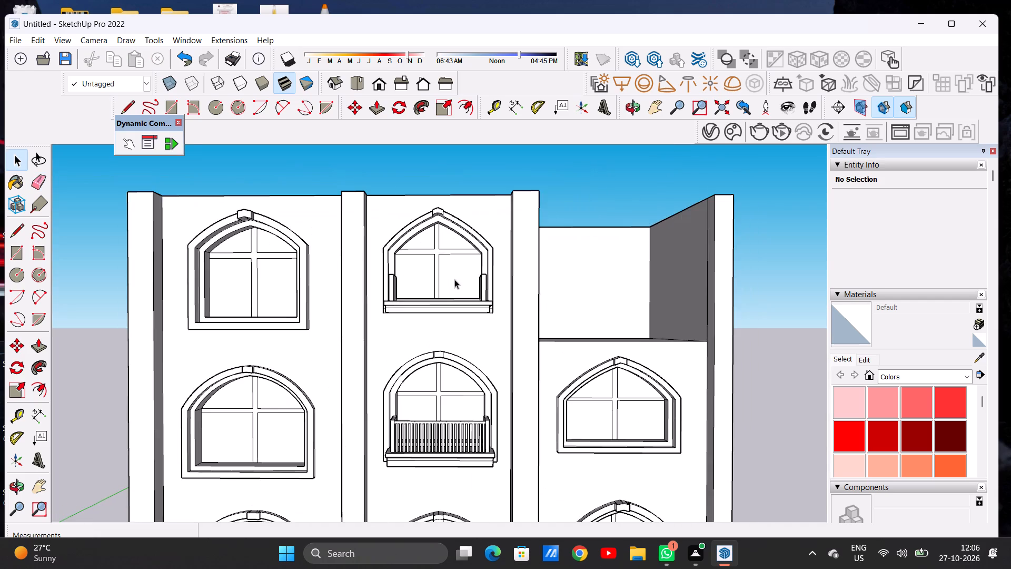
pyautogui.moveTo(431, 277); pyautogui.dragTo(429, 370, button='middle')
pyautogui.scroll(8, 471, 327)
pyautogui.moveTo(479, 302); pyautogui.dragTo(479, 316, button='middle')
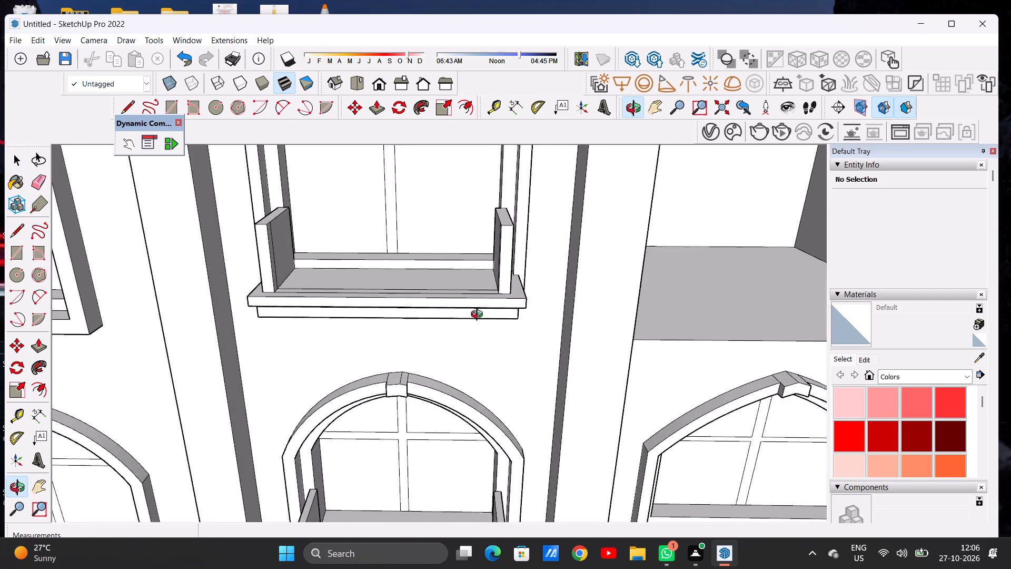
pyautogui.moveTo(479, 316); pyautogui.dragTo(481, 382, button='middle')
pyautogui.scroll(-3, 499, 290)
pyautogui.moveTo(423, 307); pyautogui.dragTo(196, 258, button='middle')
pyautogui.scroll(6, 290, 194)
pyautogui.moveTo(277, 233); pyautogui.dragTo(240, 213, button='middle')
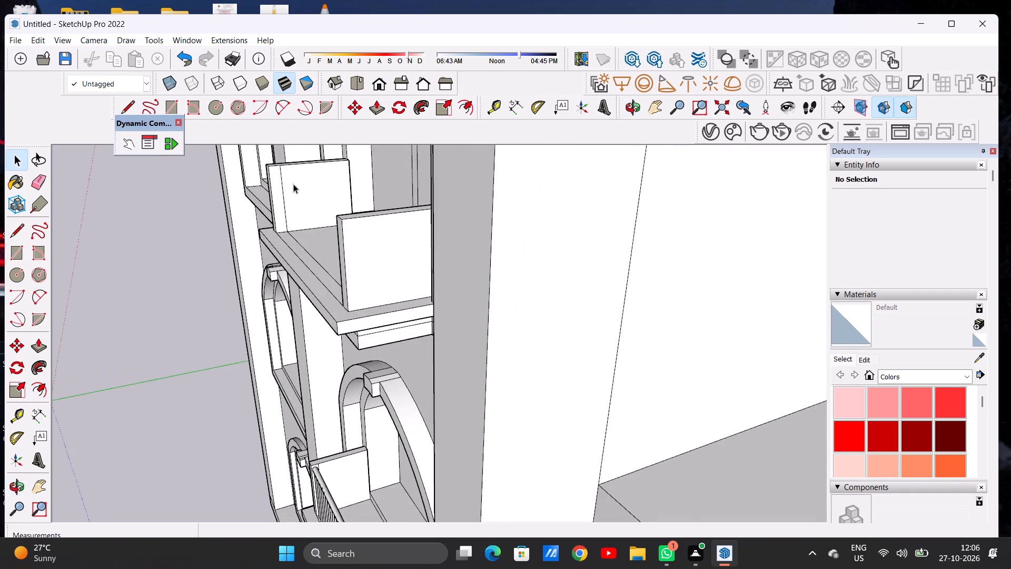
pyautogui.scroll(15, 288, 165)
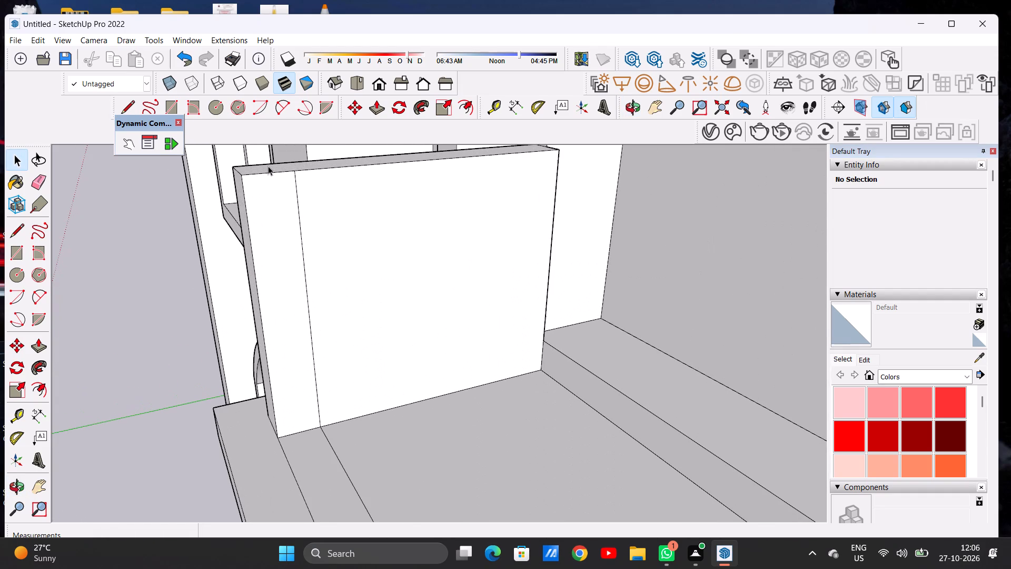
pyautogui.press('c')
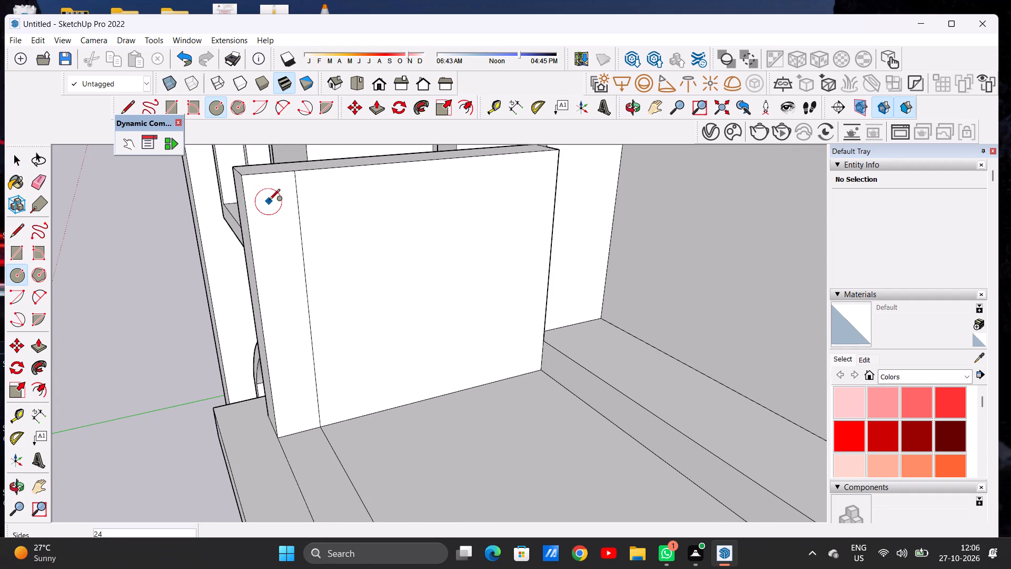
pyautogui.click(270, 200)
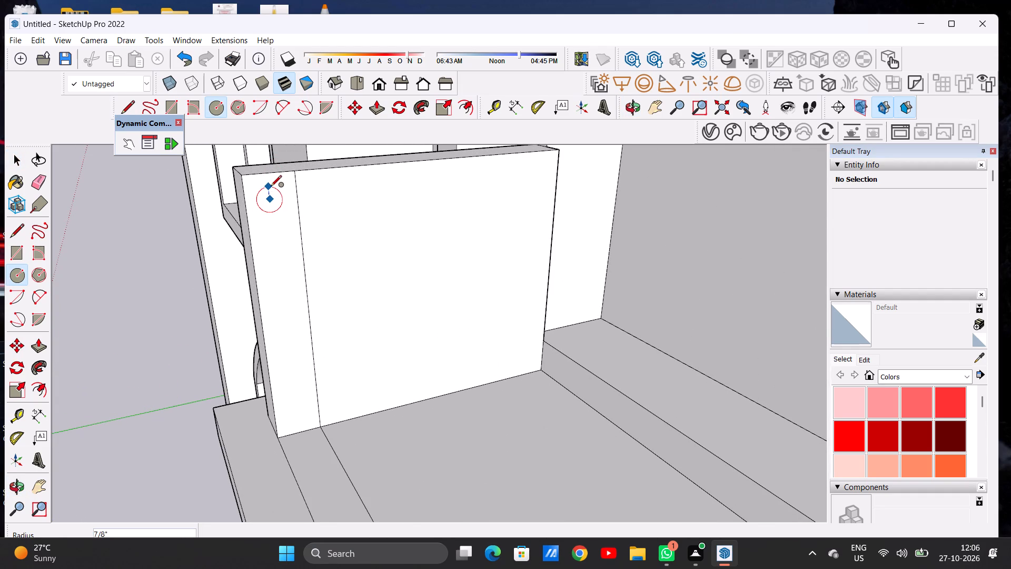
pyautogui.click(271, 187)
pyautogui.press('space')
# Extrude the circle about 5' 8 1/2" across the balcony to the opposite side wall, forming a round handrail.
pyautogui.write('P')
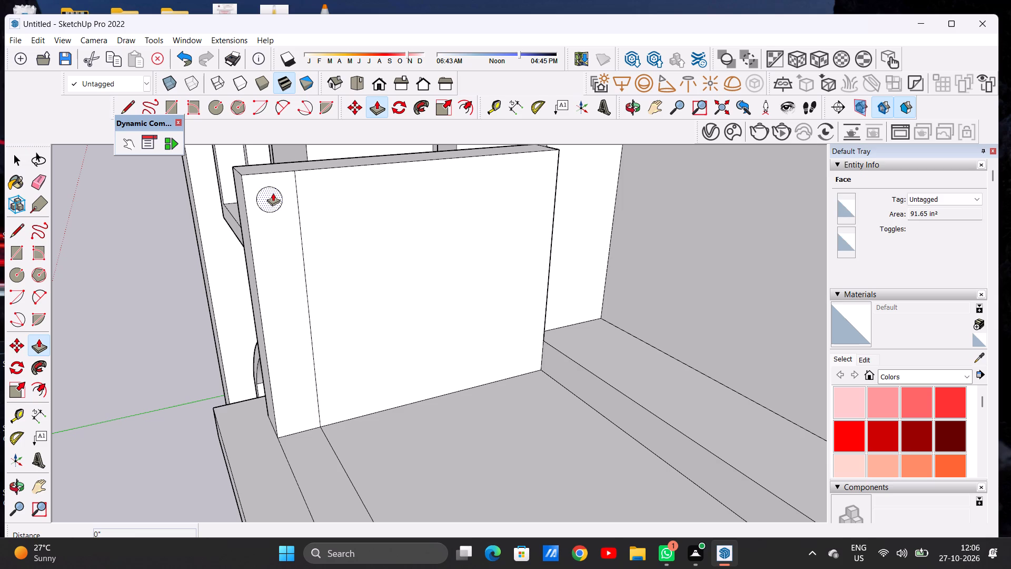
pyautogui.click(273, 193)
pyautogui.scroll(-20, 335, 252)
pyautogui.scroll(-1, 335, 252)
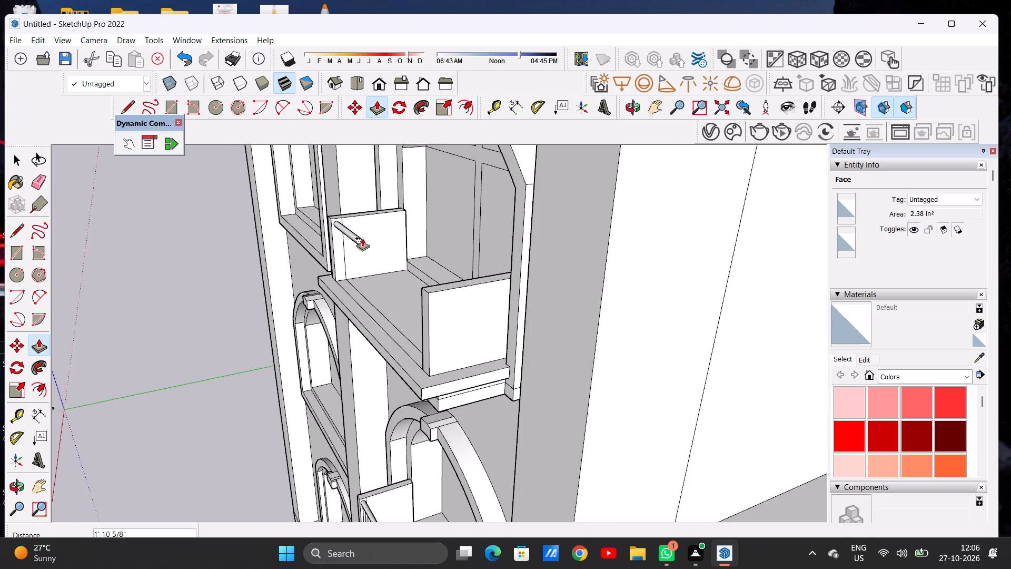
pyautogui.moveTo(339, 253); pyautogui.dragTo(511, 244, button='middle')
pyautogui.scroll(-3, 493, 241)
pyautogui.scroll(7, 607, 242)
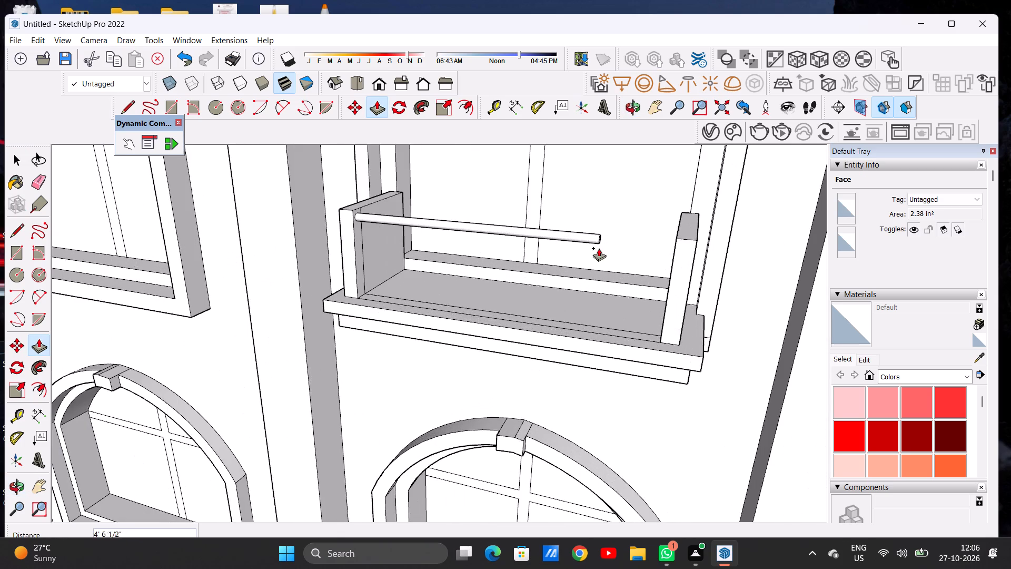
pyautogui.moveTo(599, 248); pyautogui.dragTo(660, 231, button='middle')
pyautogui.scroll(6, 702, 205)
pyautogui.scroll(16, 709, 207)
pyautogui.scroll(-1, 748, 212)
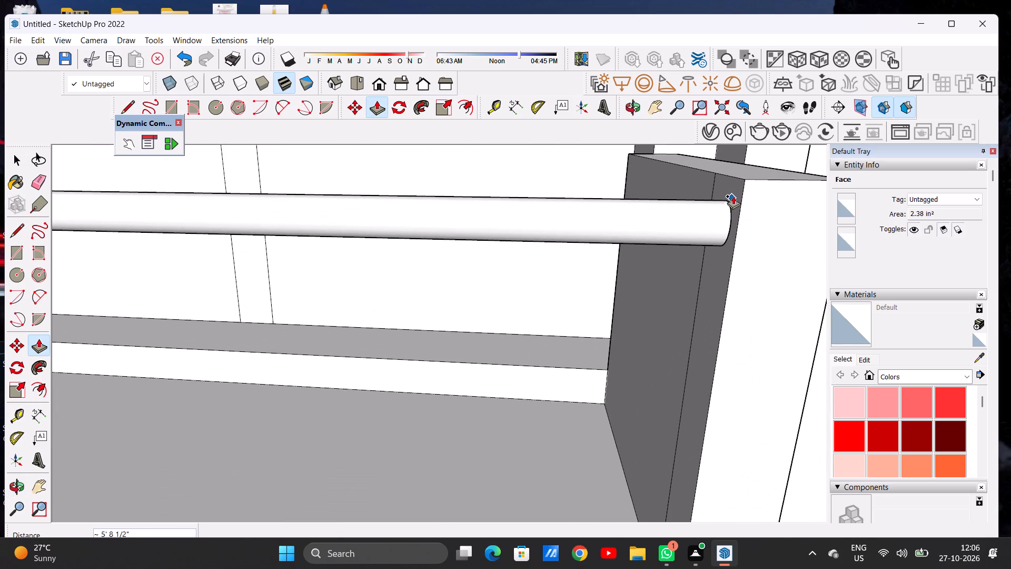
pyautogui.click(734, 193)
pyautogui.press('space')
# Draw a baluster circle of about 13/16" radius on the balcony floor's front strip, beside the left side wall.
pyautogui.scroll(-5, 529, 247)
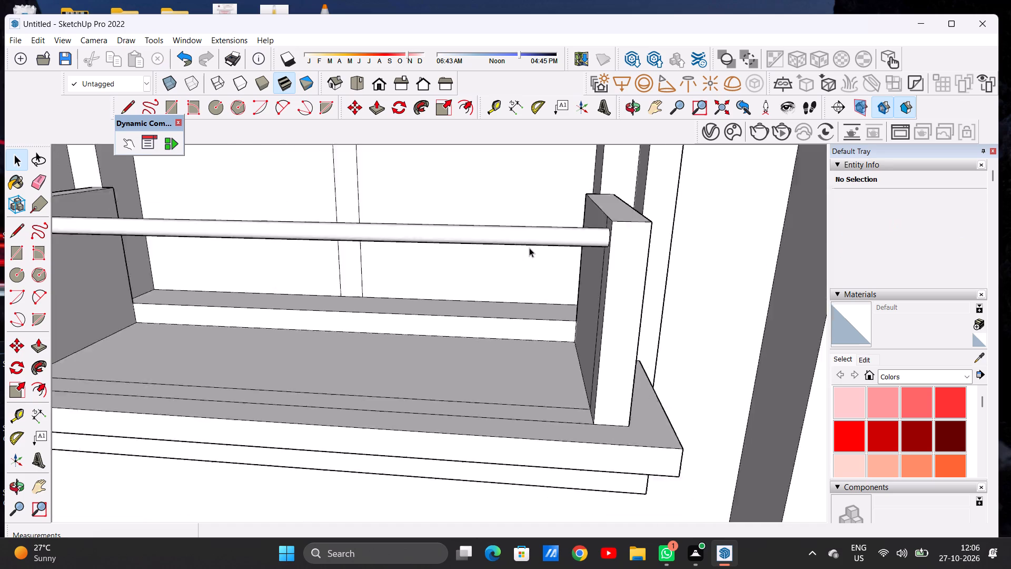
pyautogui.scroll(-12, 529, 248)
pyautogui.moveTo(435, 267); pyautogui.dragTo(459, 330, button='middle')
pyautogui.scroll(7, 458, 329)
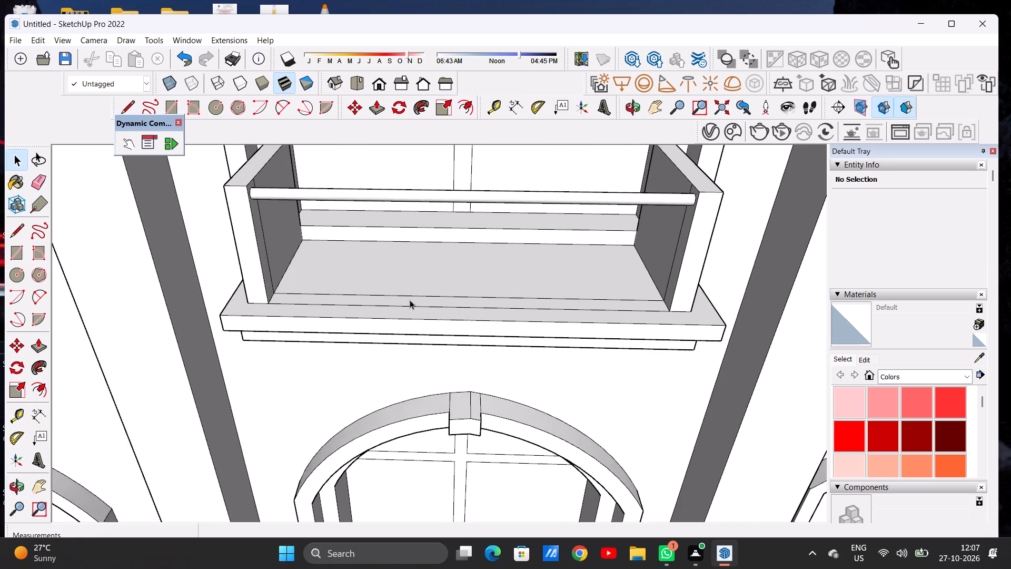
pyautogui.moveTo(409, 300); pyautogui.dragTo(439, 375, button='middle')
pyautogui.scroll(6, 415, 361)
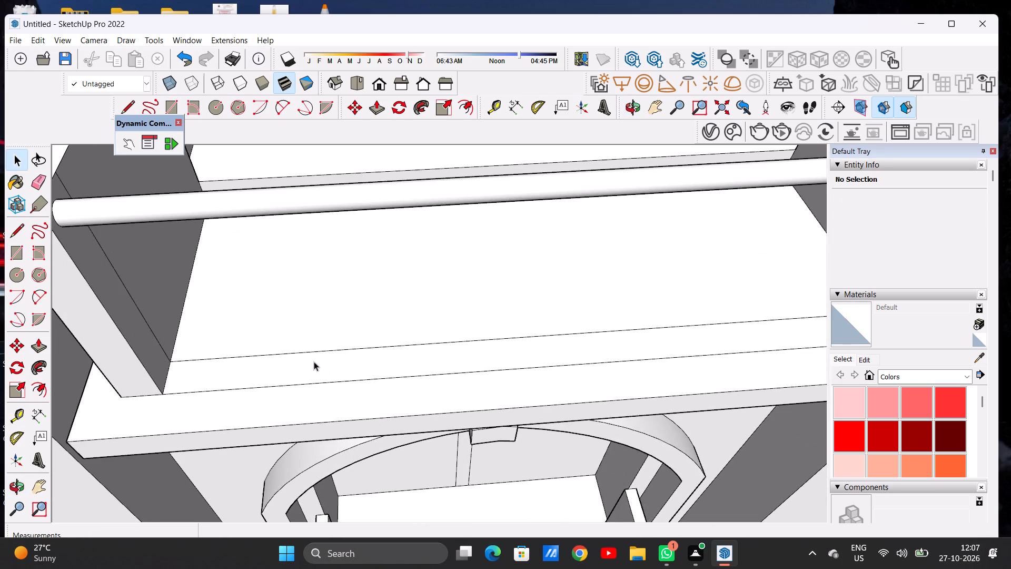
pyautogui.moveTo(303, 363); pyautogui.dragTo(282, 365, button='middle')
pyautogui.press('c')
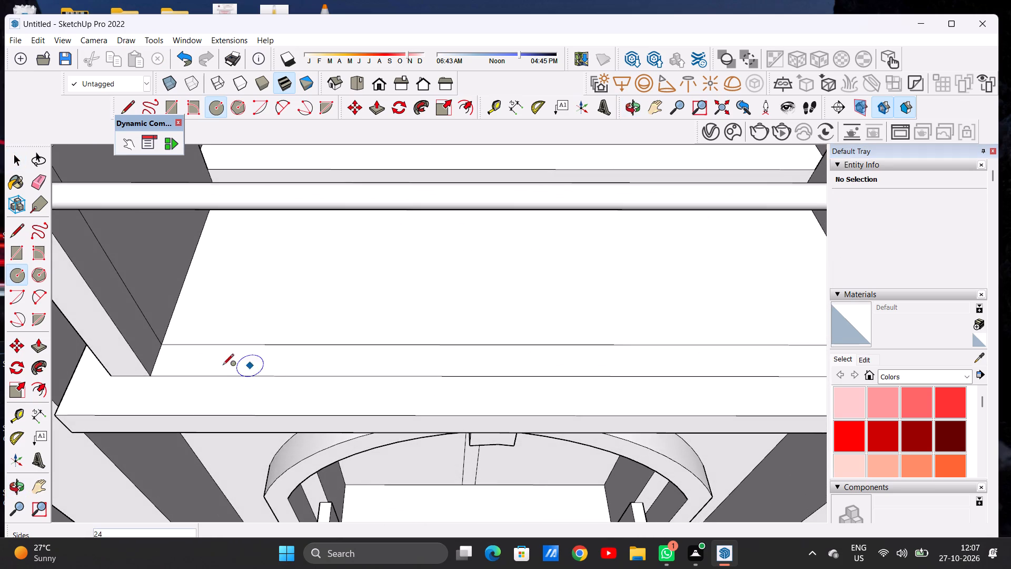
pyautogui.scroll(4, 182, 361)
pyautogui.click(173, 359)
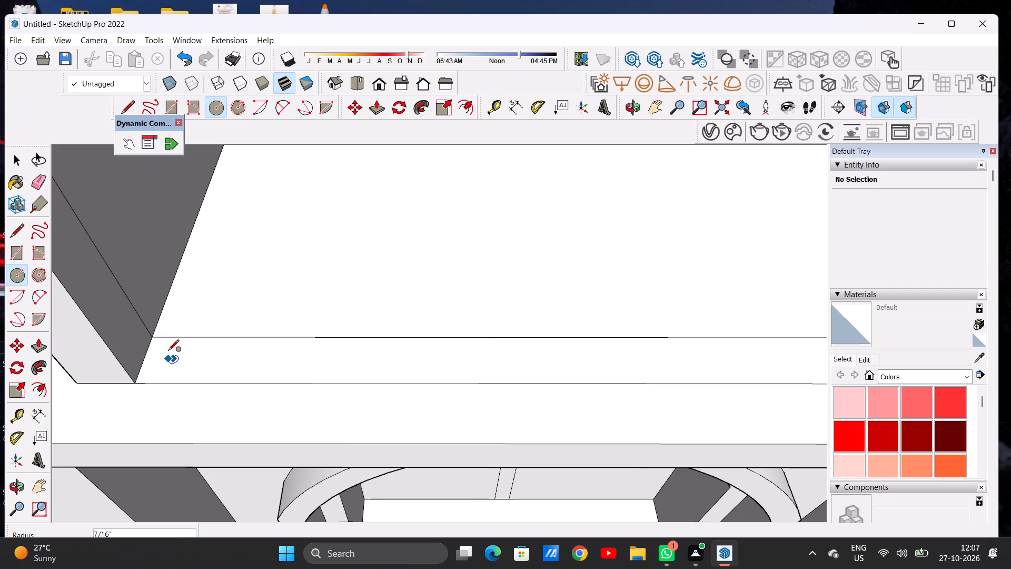
pyautogui.click(168, 351)
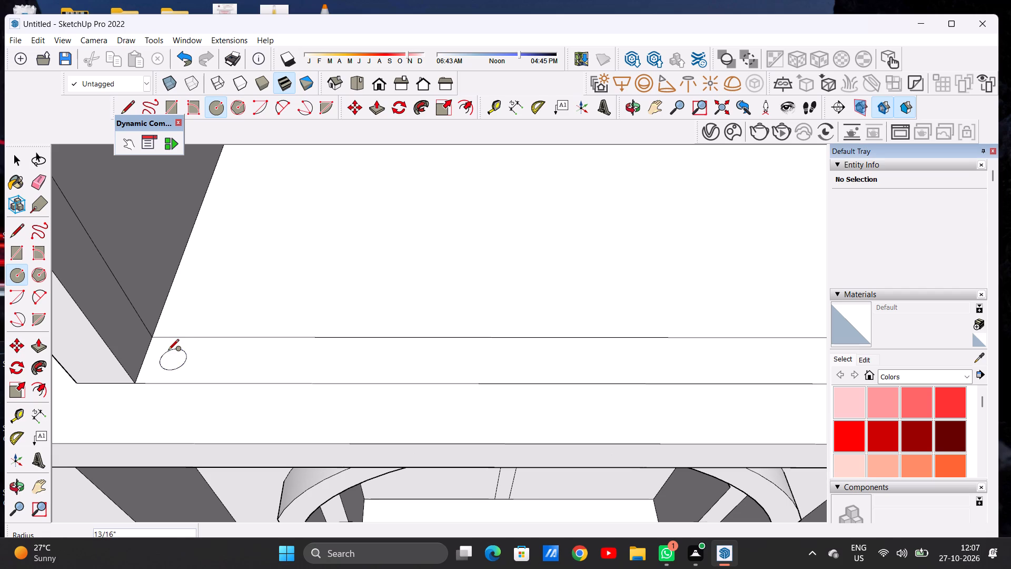
pyautogui.press('space')
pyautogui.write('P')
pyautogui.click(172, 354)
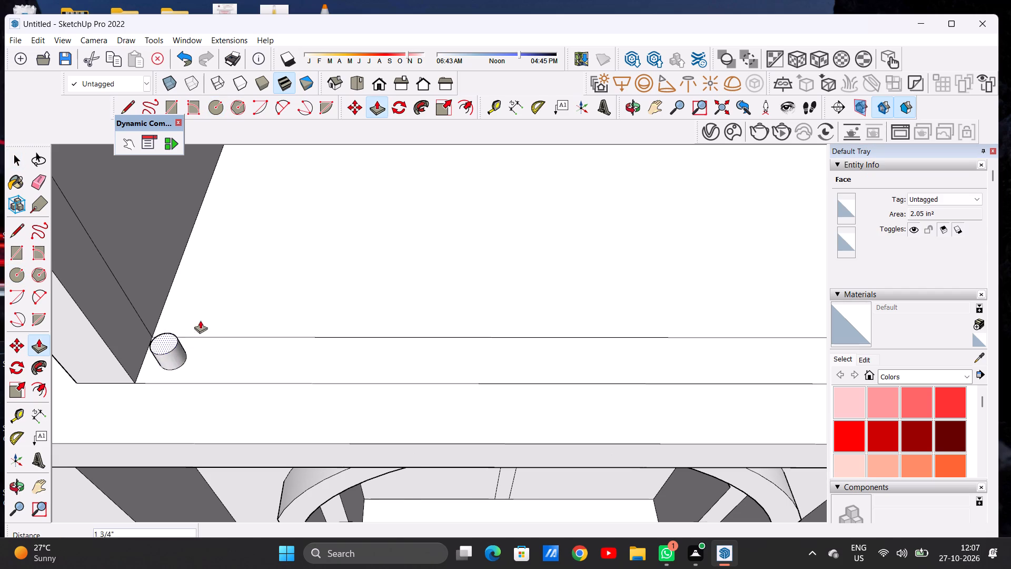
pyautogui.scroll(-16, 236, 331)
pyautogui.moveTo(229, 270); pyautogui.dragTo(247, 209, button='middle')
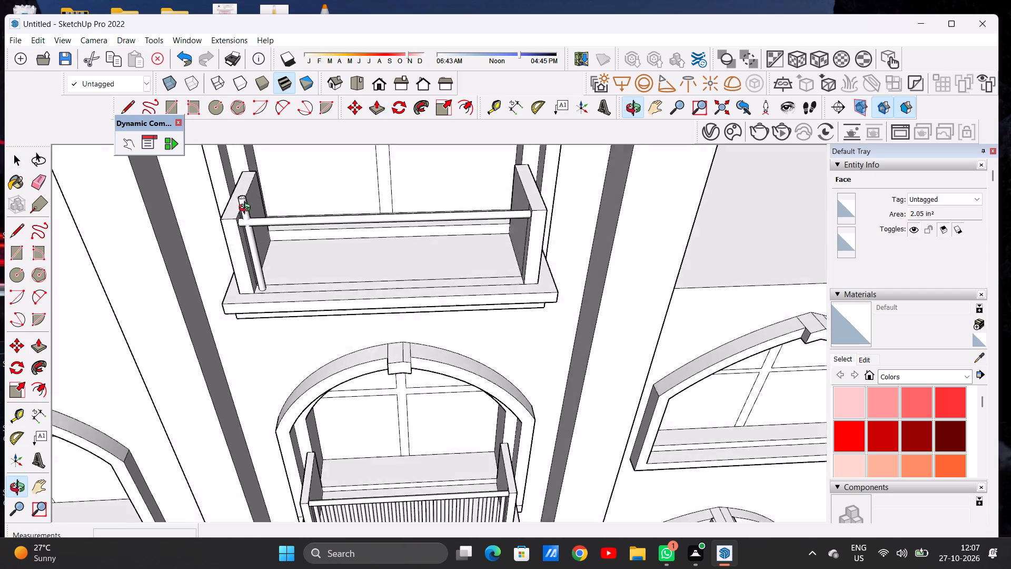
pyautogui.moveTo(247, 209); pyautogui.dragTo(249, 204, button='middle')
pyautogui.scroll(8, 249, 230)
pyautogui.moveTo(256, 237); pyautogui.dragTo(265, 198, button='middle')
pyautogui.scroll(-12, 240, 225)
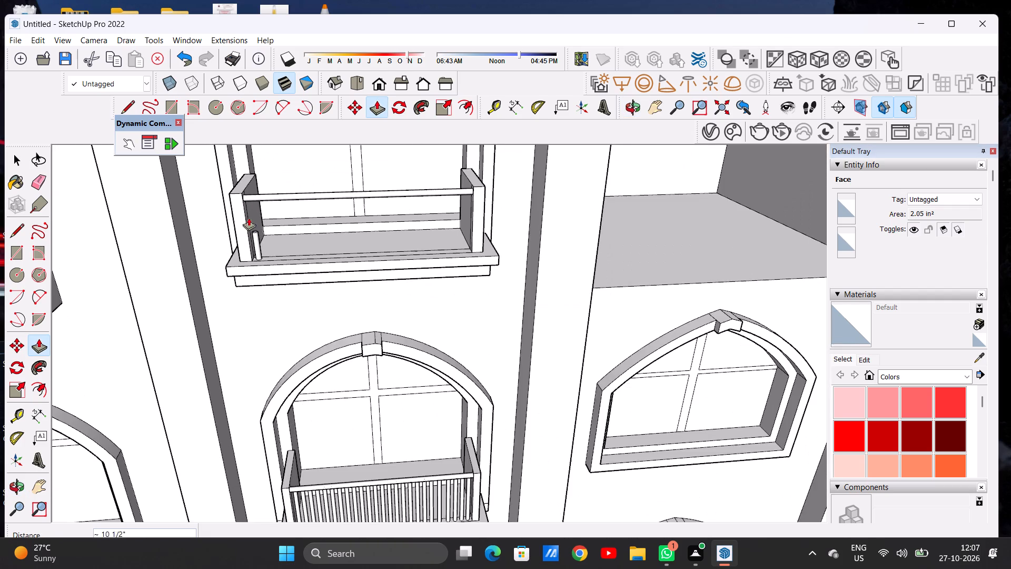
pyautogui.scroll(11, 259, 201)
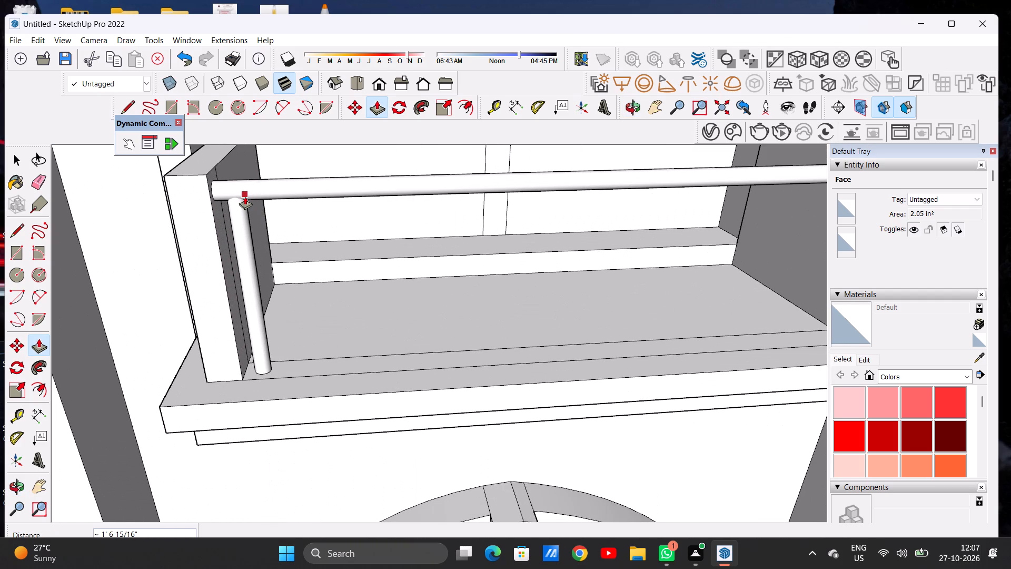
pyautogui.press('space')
# Copy the baluster circle about 2 7/8" along the front strip and repeat it as a linear array of 10 copies.
pyautogui.scroll(-1, 242, 256)
pyautogui.scroll(1, 242, 256)
pyautogui.scroll(-1, 242, 257)
pyautogui.scroll(1, 242, 257)
pyautogui.scroll(-9, 242, 257)
pyautogui.moveTo(431, 263); pyautogui.dragTo(410, 352, button='middle')
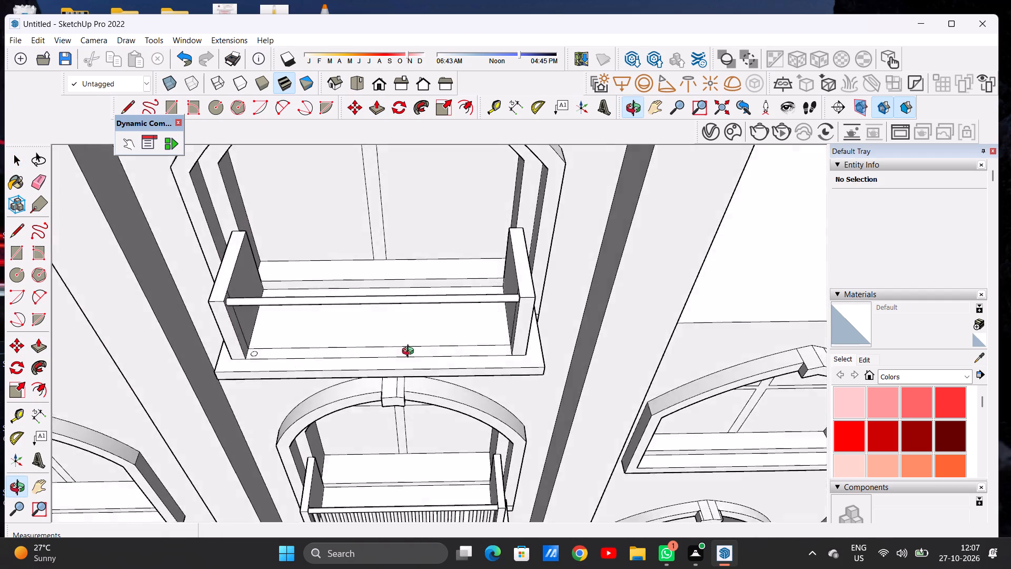
pyautogui.moveTo(410, 352); pyautogui.dragTo(410, 379, button='middle')
pyautogui.scroll(8, 269, 375)
pyautogui.scroll(-1, 254, 374)
pyautogui.scroll(12, 253, 374)
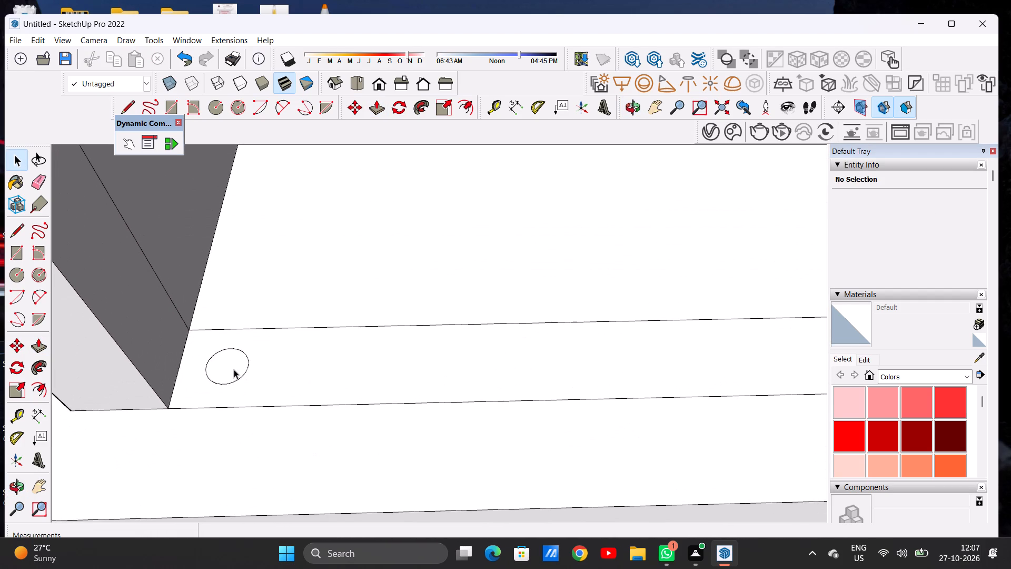
pyautogui.doubleClick(232, 369)
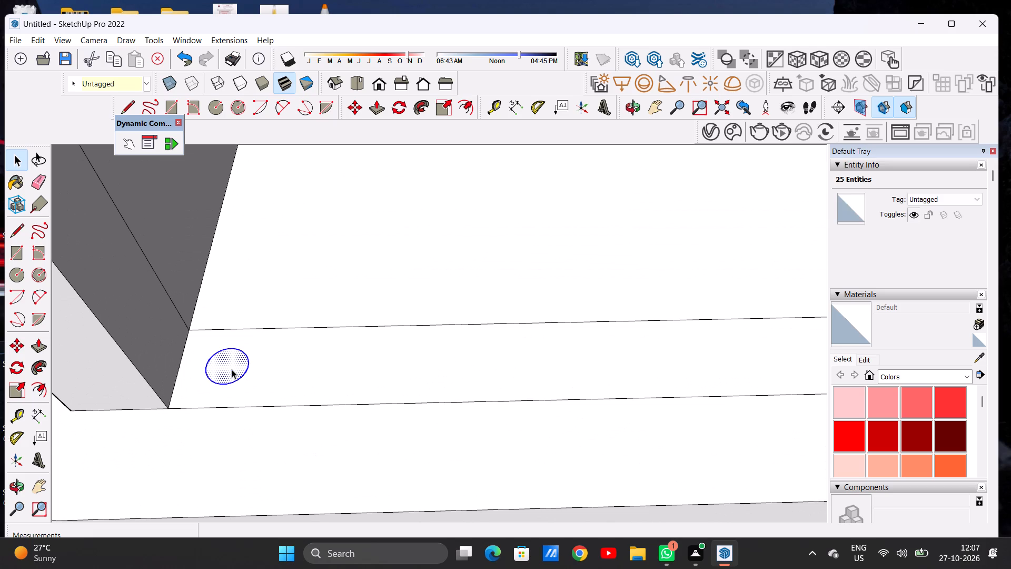
pyautogui.press('m')
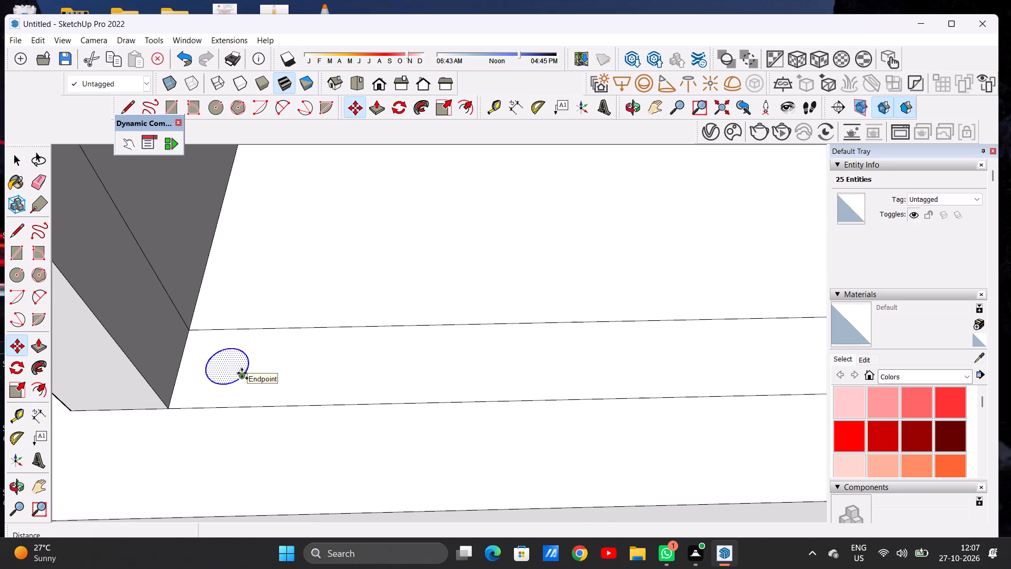
pyautogui.click(242, 373)
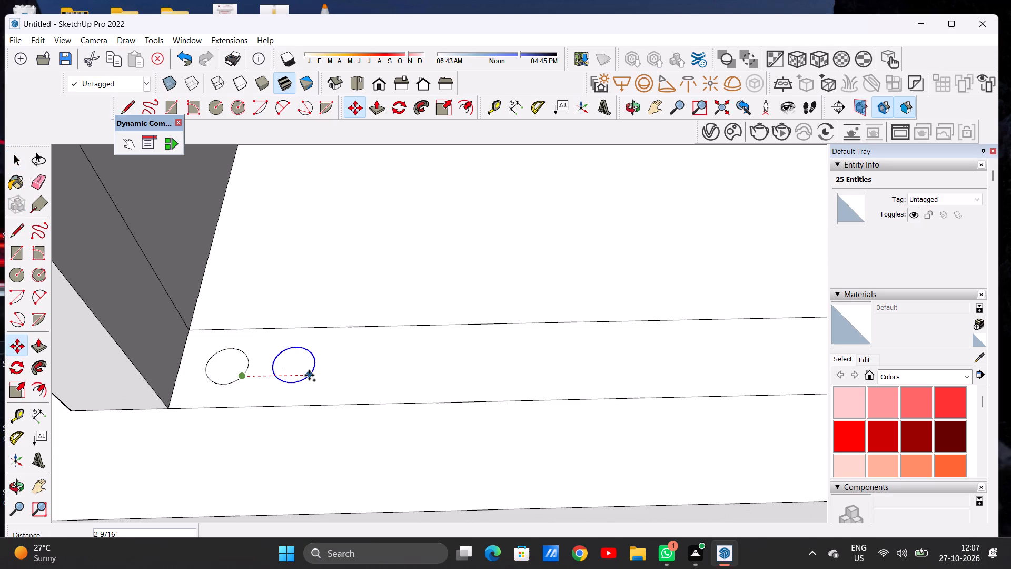
pyautogui.click(318, 377)
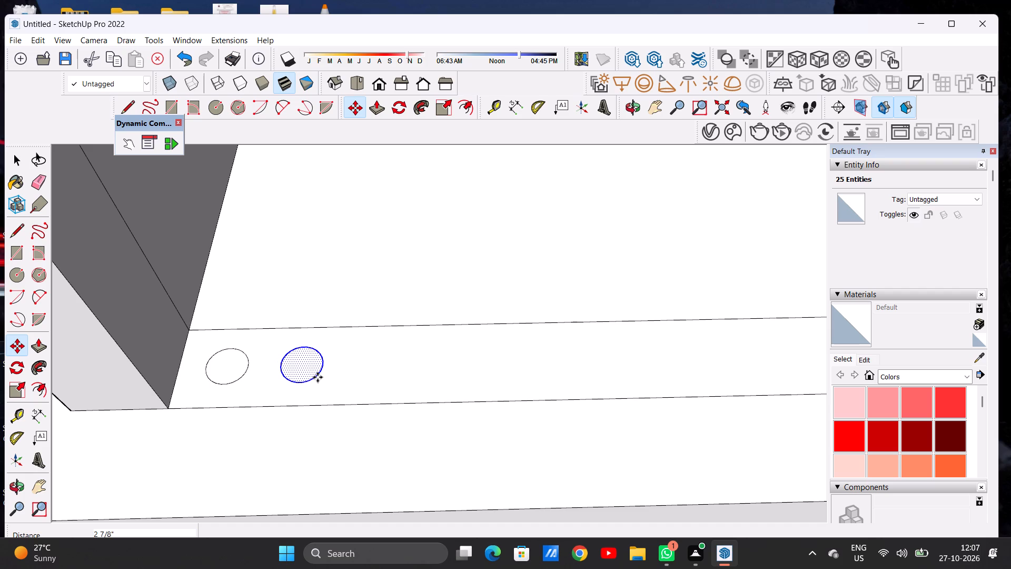
pyautogui.hotkey('shift', '*')
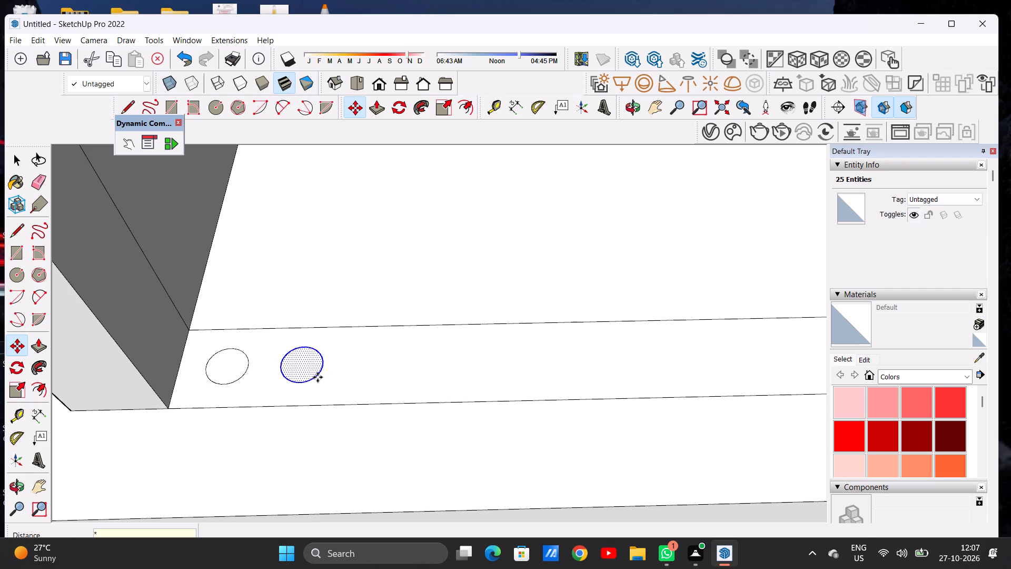
pyautogui.press('1')
pyautogui.press('0')
pyautogui.press('Return')
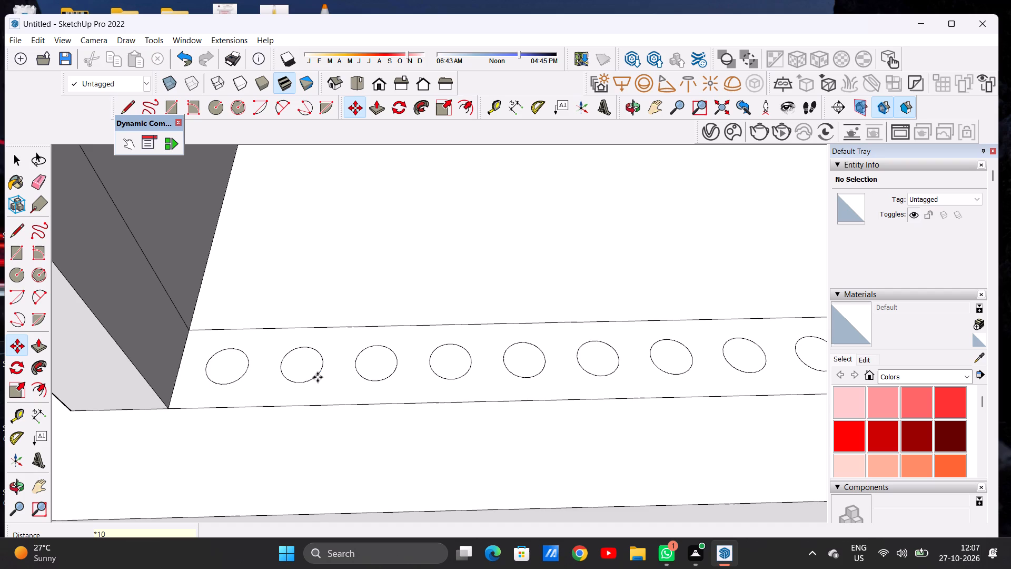
# Copy the end baluster circle about 3 9/16" further along the front strip, then shift the copy back about 7/16".
pyautogui.scroll(-12, 318, 377)
pyautogui.scroll(1, 302, 370)
pyautogui.scroll(-6, 302, 370)
pyautogui.scroll(8, 468, 377)
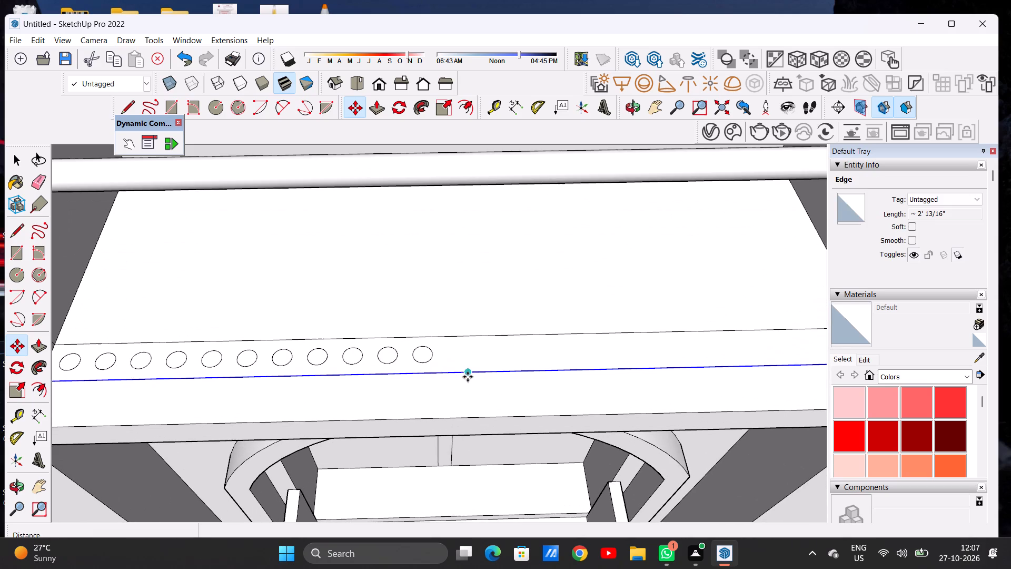
pyautogui.press('space')
pyautogui.scroll(6, 429, 359)
pyautogui.doubleClick(418, 354)
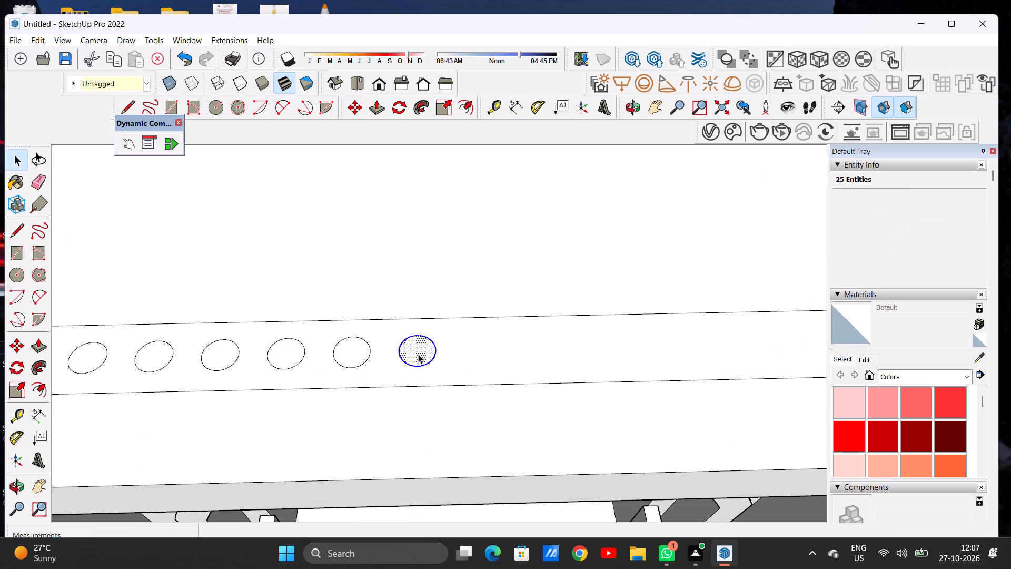
pyautogui.press('m')
pyautogui.click(434, 356)
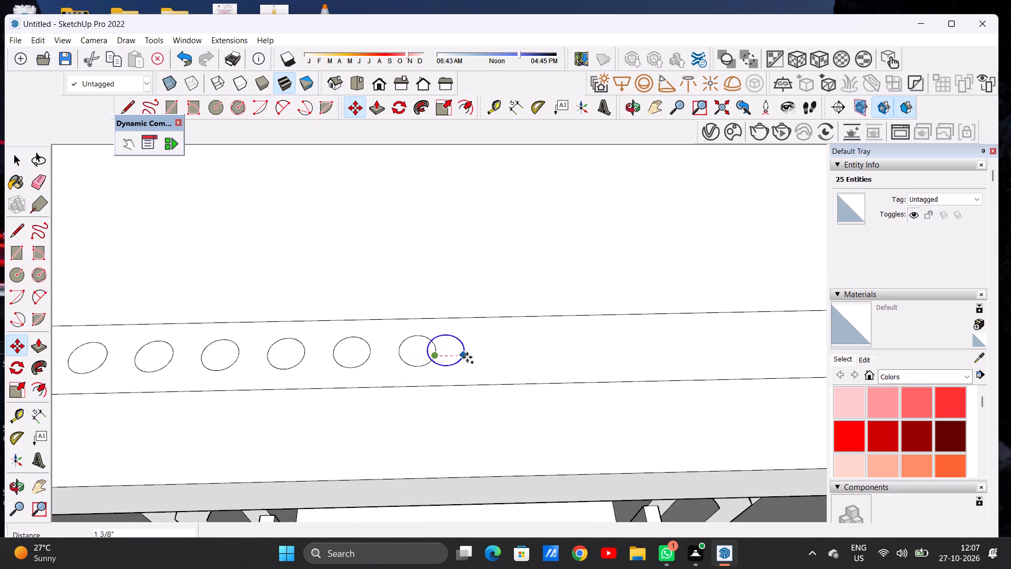
pyautogui.click(516, 358)
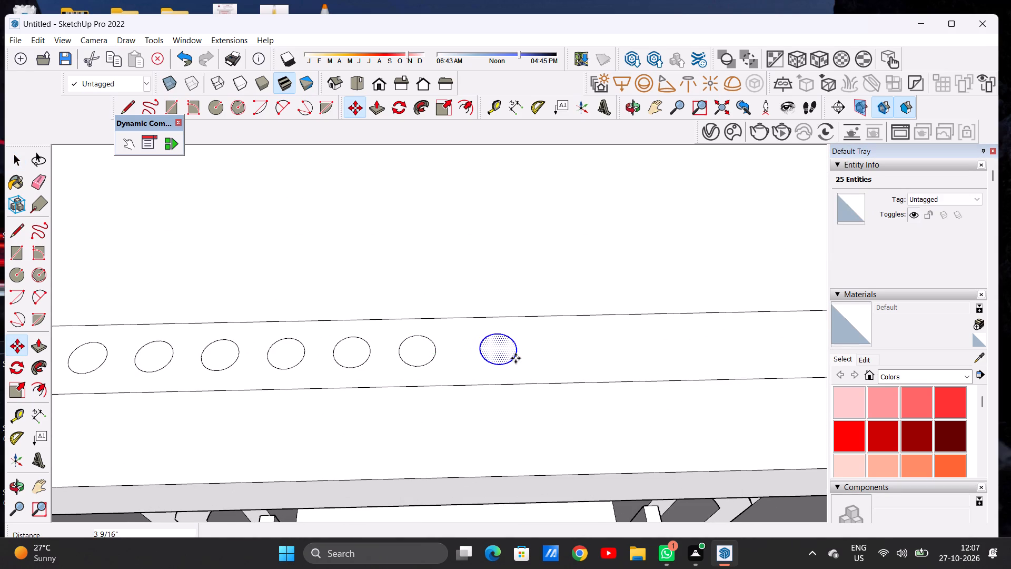
pyautogui.click(516, 358)
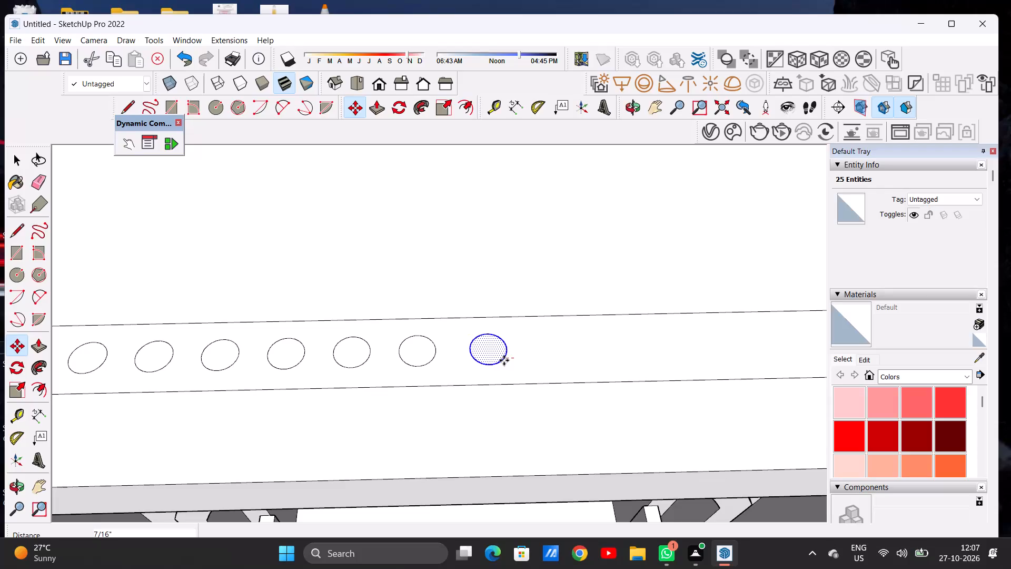
pyautogui.click(504, 360)
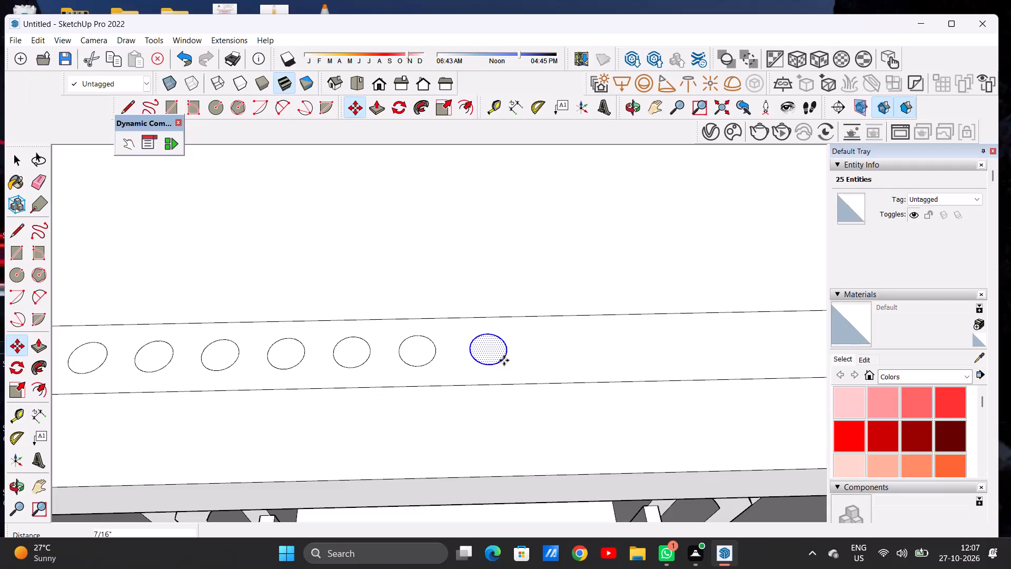
pyautogui.hotkey('shift', '*')
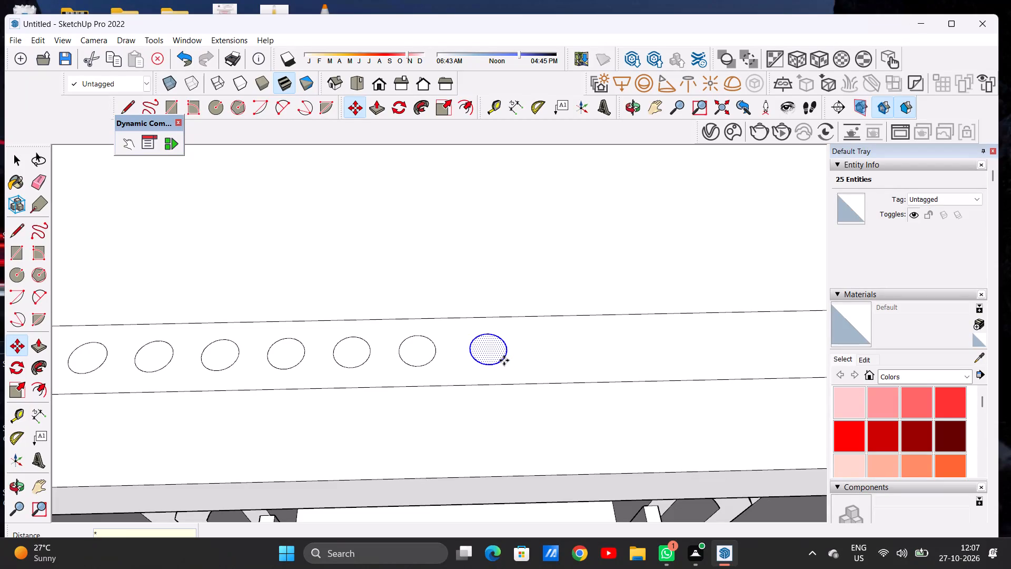
pyautogui.press('8')
pyautogui.press('Return')
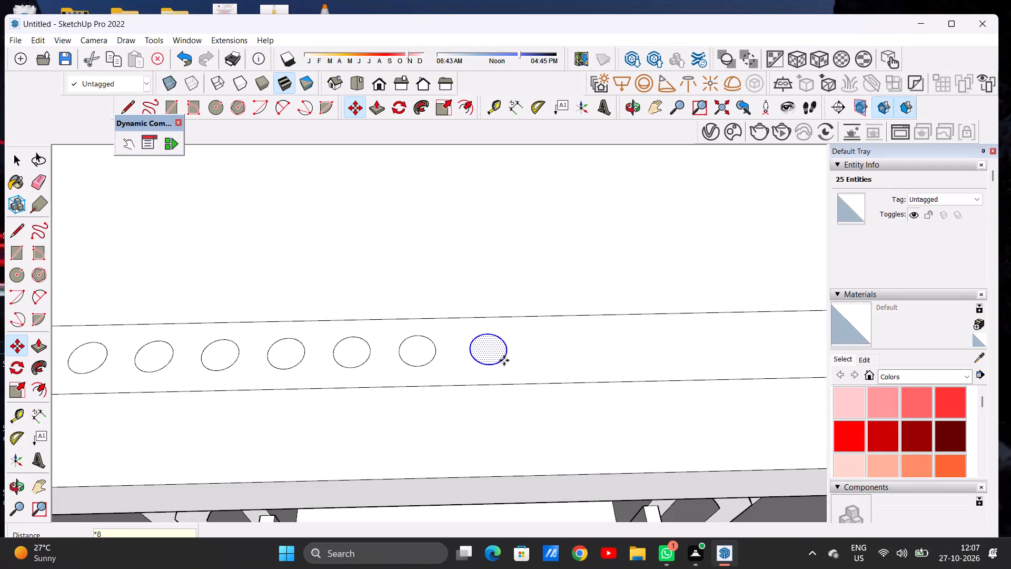
# Copy the new end circle about 2 7/8" along the front strip and repeat it as a linear array of 8 copies.
pyautogui.click(504, 360)
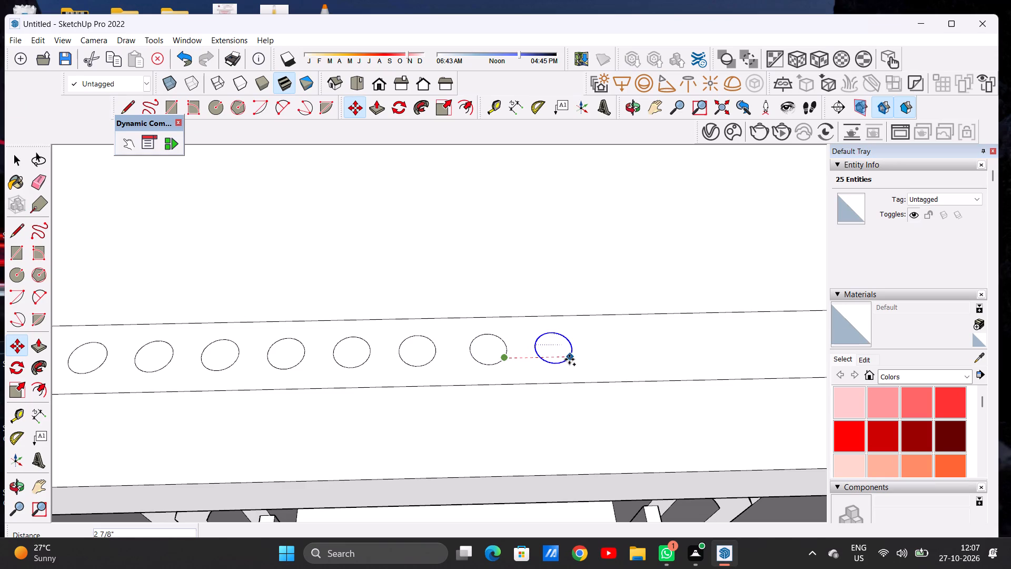
pyautogui.click(569, 359)
pyautogui.hotkey('shift', '*')
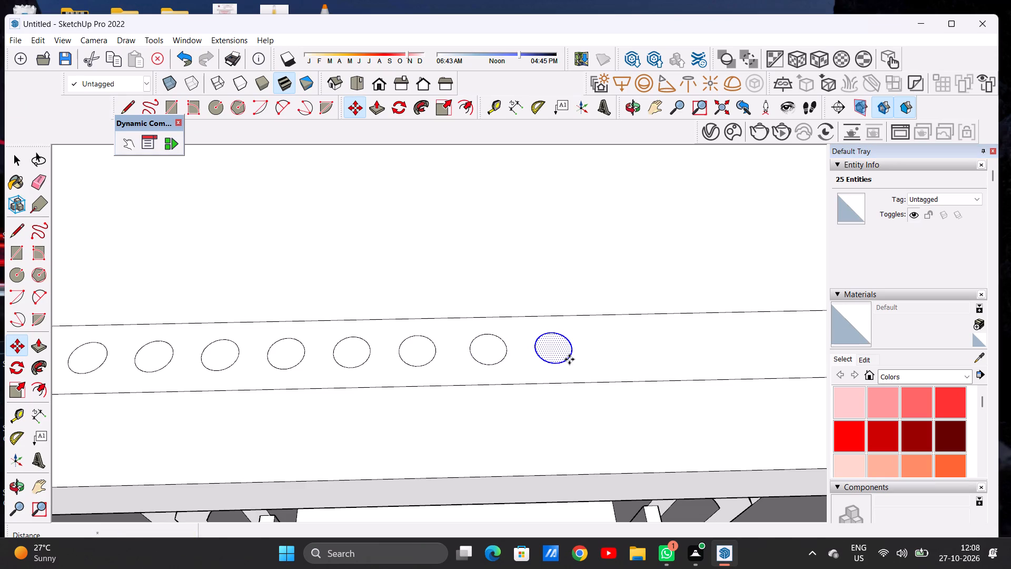
pyautogui.press('8')
pyautogui.press('Return')
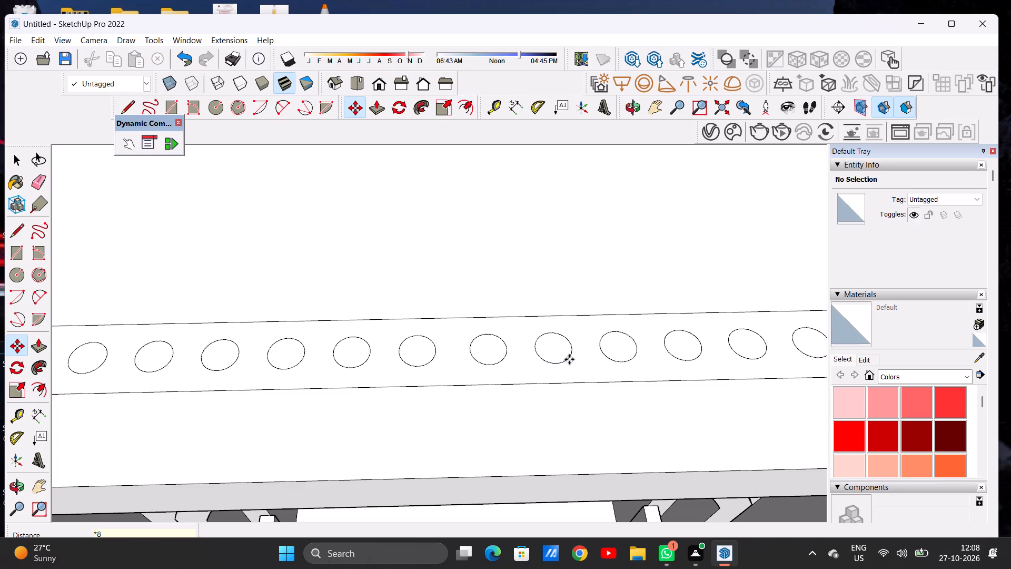
# Copy the last baluster circle about 10 1/4" along the front strip, placing it beside the right side wall.
pyautogui.press('space')
pyautogui.scroll(-6, 540, 363)
pyautogui.scroll(1, 540, 363)
pyautogui.scroll(-9, 540, 363)
pyautogui.scroll(1, 540, 347)
pyautogui.scroll(-5, 537, 347)
pyautogui.scroll(-1, 645, 350)
pyautogui.scroll(4, 645, 350)
pyautogui.scroll(-1, 645, 350)
pyautogui.scroll(12, 698, 349)
pyautogui.doubleClick(479, 349)
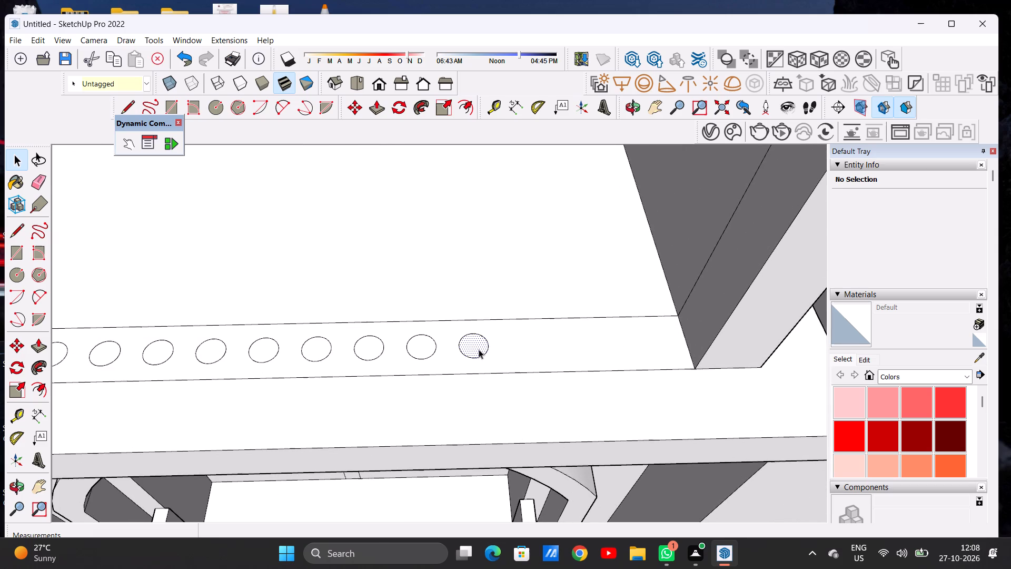
pyautogui.press('m')
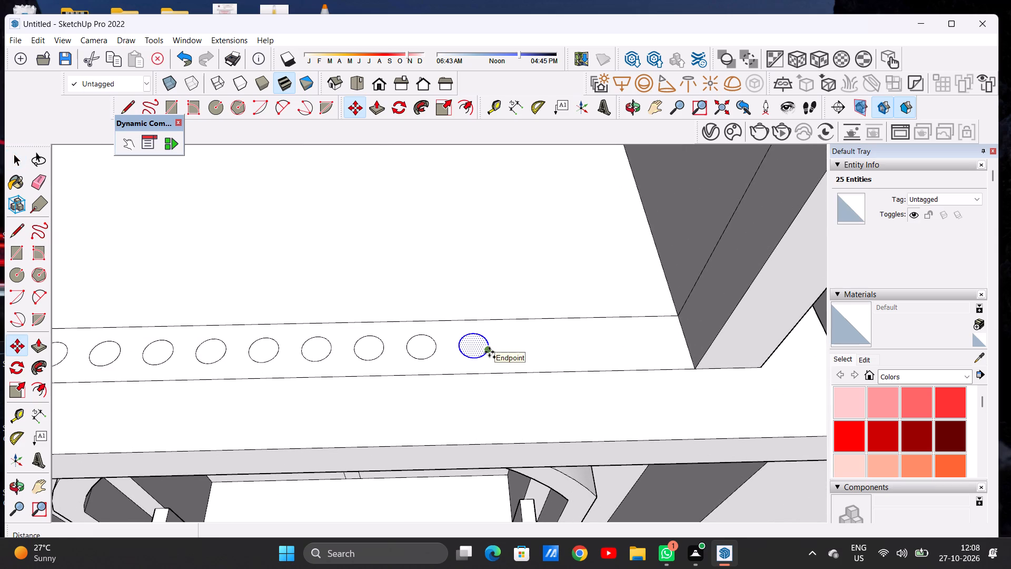
pyautogui.click(489, 352)
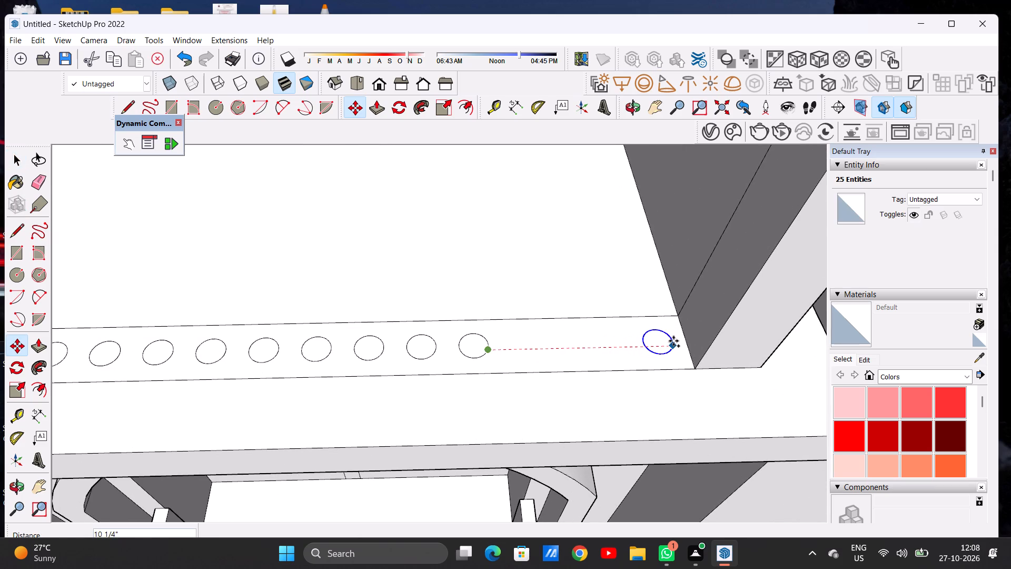
pyautogui.click(673, 341)
# Fill the gap before the right wall's circle with two more copies, one about 7 1/4" back and one about 3 11/16" forward from that.
pyautogui.click(673, 341)
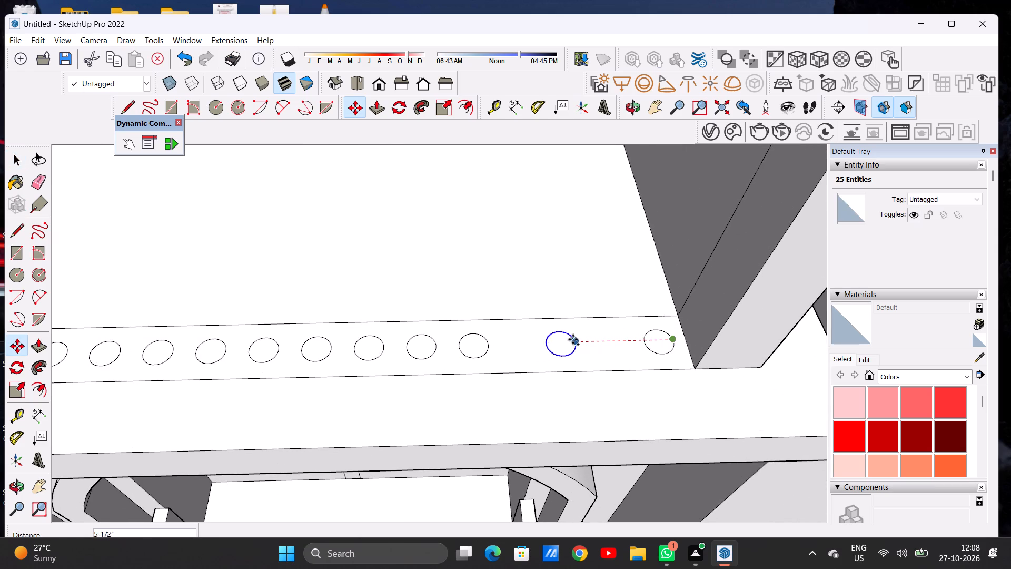
pyautogui.click(542, 338)
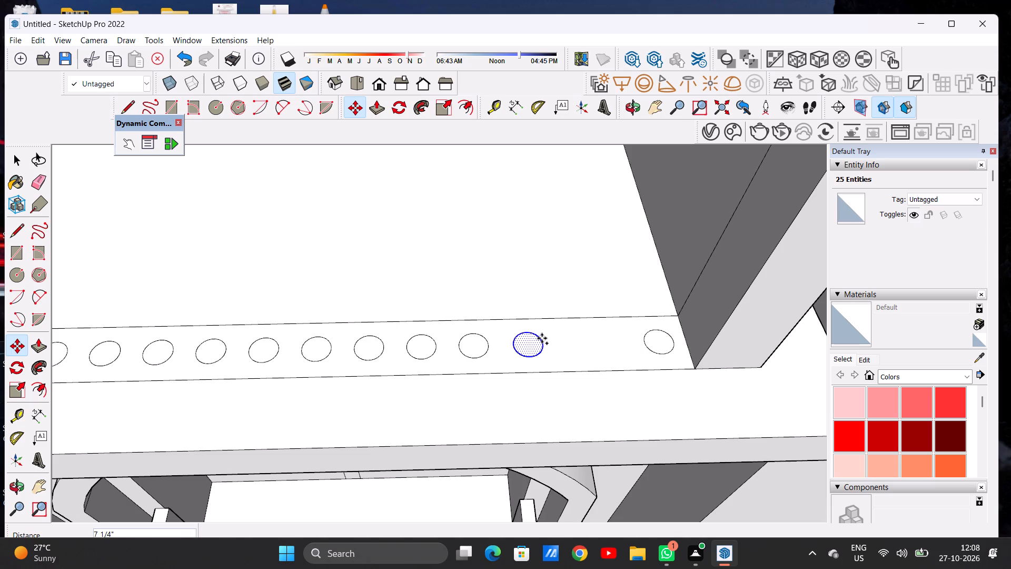
pyautogui.click(542, 338)
pyautogui.click(607, 339)
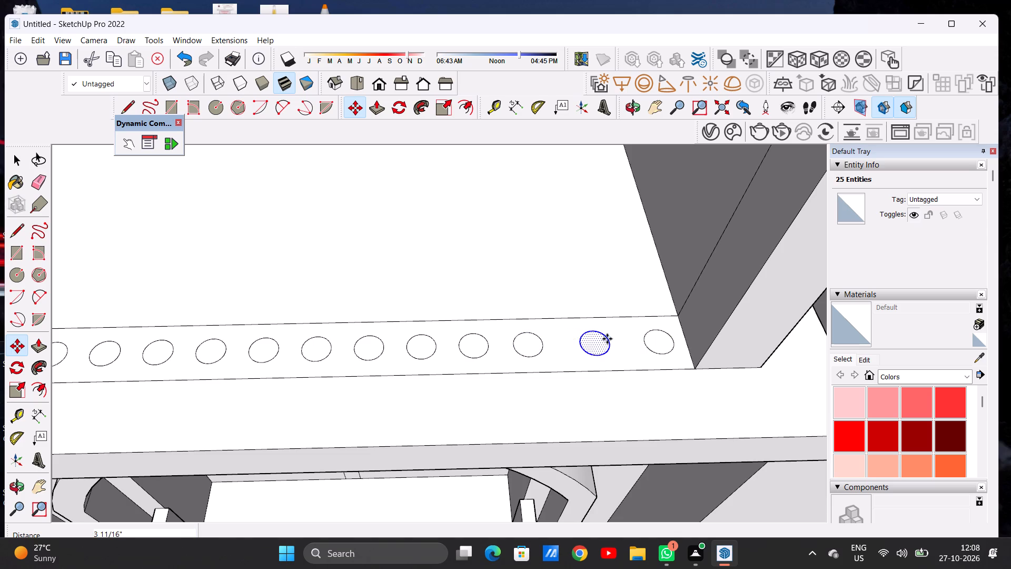
pyautogui.press('space')
pyautogui.scroll(-20, 581, 334)
pyautogui.scroll(-8, 581, 334)
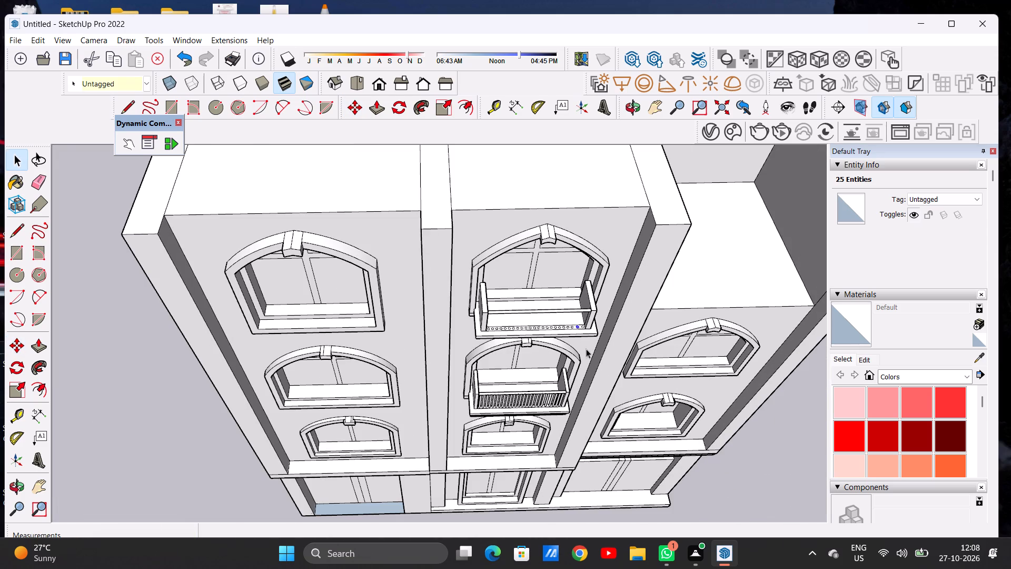
pyautogui.click(769, 439)
# Extrude the baluster circle beside the right side wall about 1' 7 1/8" up to the handrail.
pyautogui.scroll(-3, 596, 447)
pyautogui.scroll(13, 593, 371)
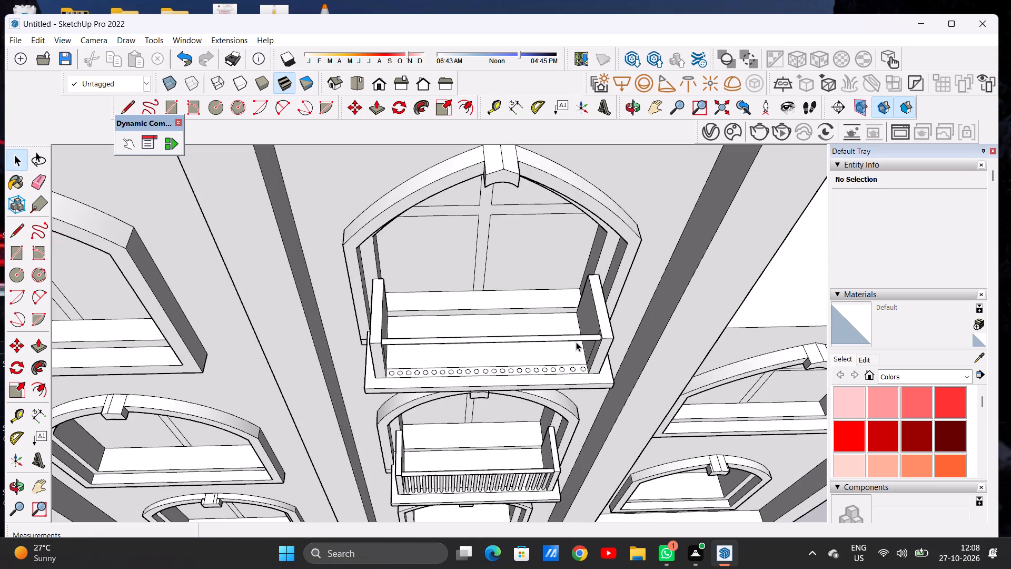
pyautogui.moveTo(565, 362); pyautogui.dragTo(552, 317, button='middle')
pyautogui.scroll(14, 552, 317)
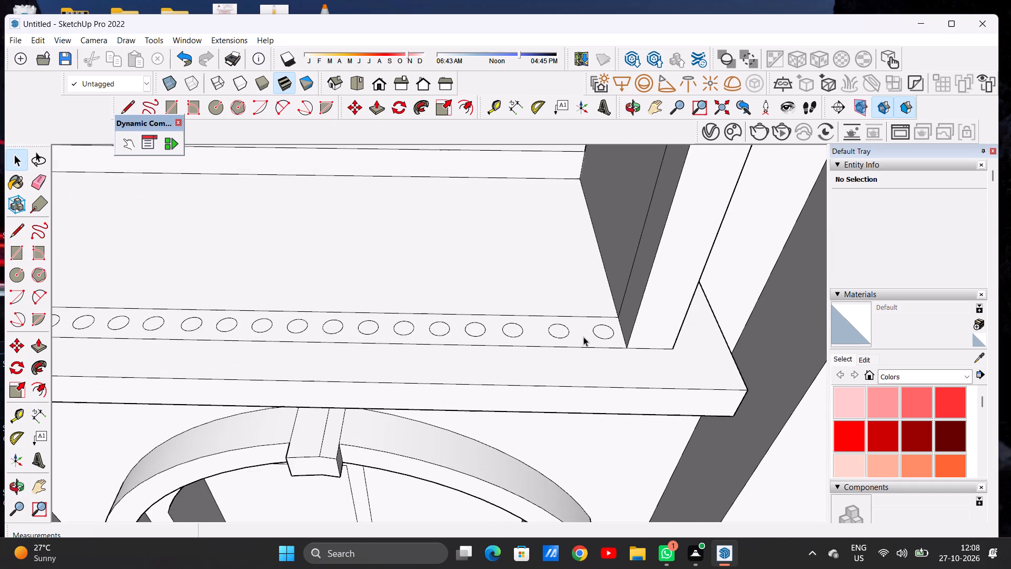
pyautogui.press('p')
pyautogui.scroll(6, 597, 337)
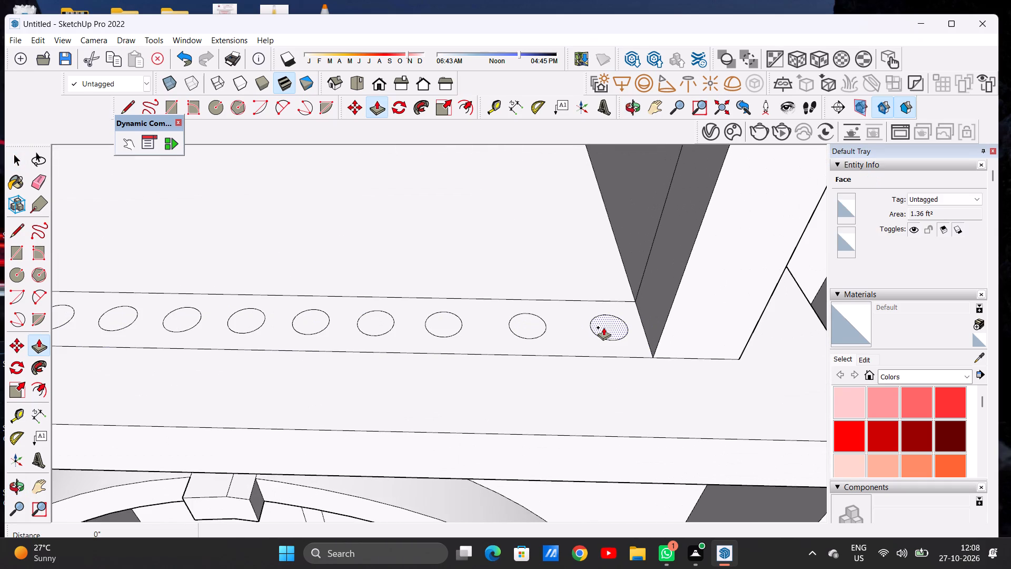
pyautogui.click(603, 327)
pyautogui.scroll(-16, 616, 279)
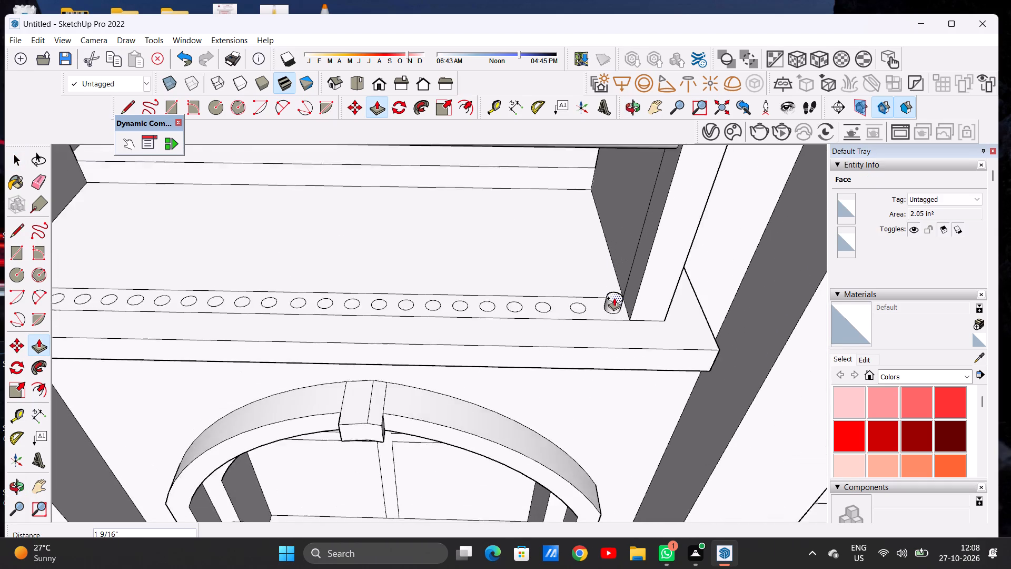
pyautogui.scroll(-8, 614, 298)
pyautogui.scroll(1, 635, 229)
pyautogui.scroll(-1, 633, 230)
pyautogui.scroll(9, 633, 230)
pyautogui.scroll(-1, 635, 245)
pyautogui.moveTo(627, 263); pyautogui.dragTo(621, 195, button='middle')
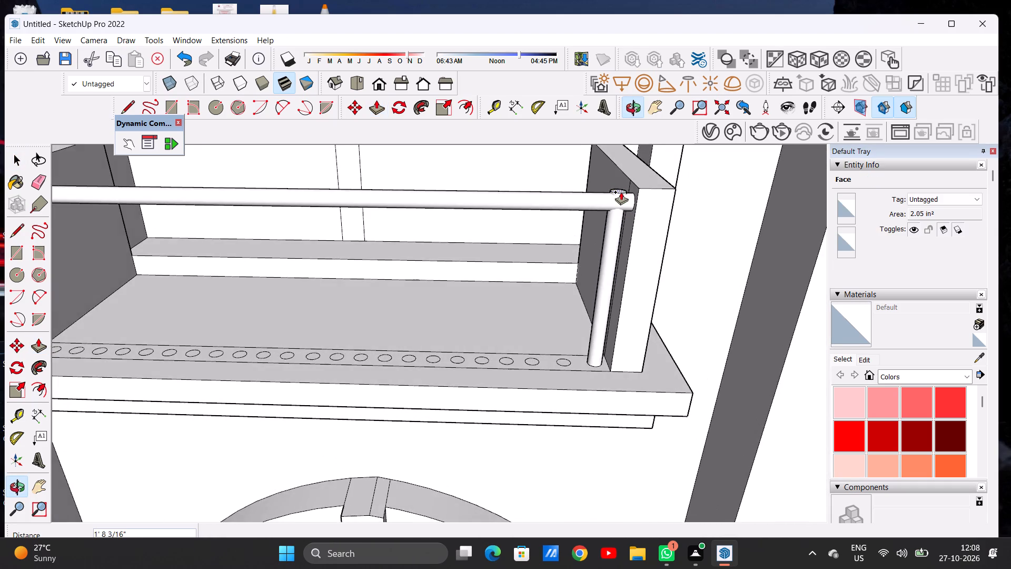
pyautogui.scroll(6, 621, 192)
pyautogui.click(621, 217)
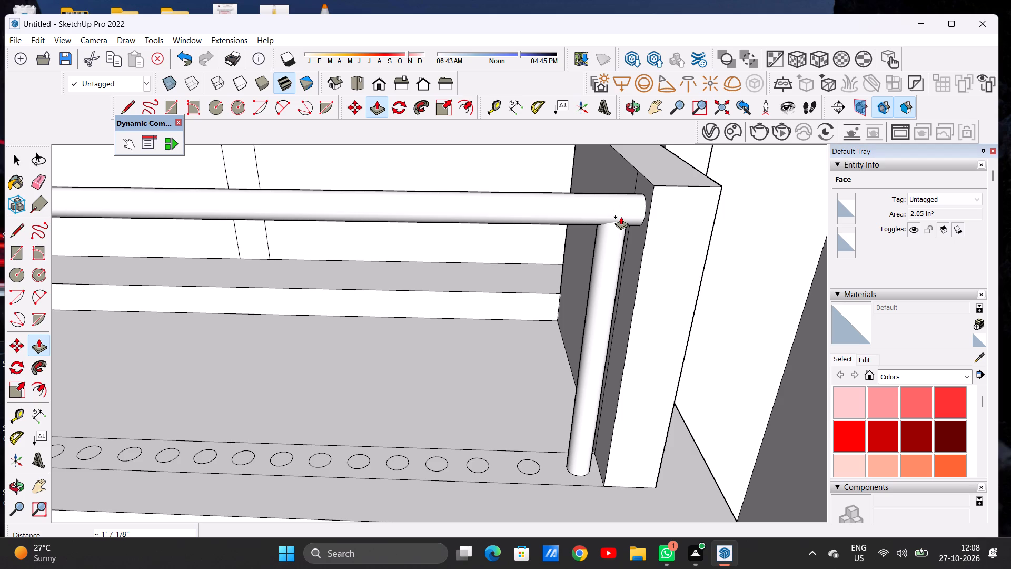
pyautogui.press('space')
# Examine from several angles how the first baluster meets the handrail and how the balcony compares with the one below.
pyautogui.moveTo(484, 232); pyautogui.dragTo(721, 288, button='middle')
pyautogui.moveTo(482, 246); pyautogui.dragTo(539, 252, button='middle')
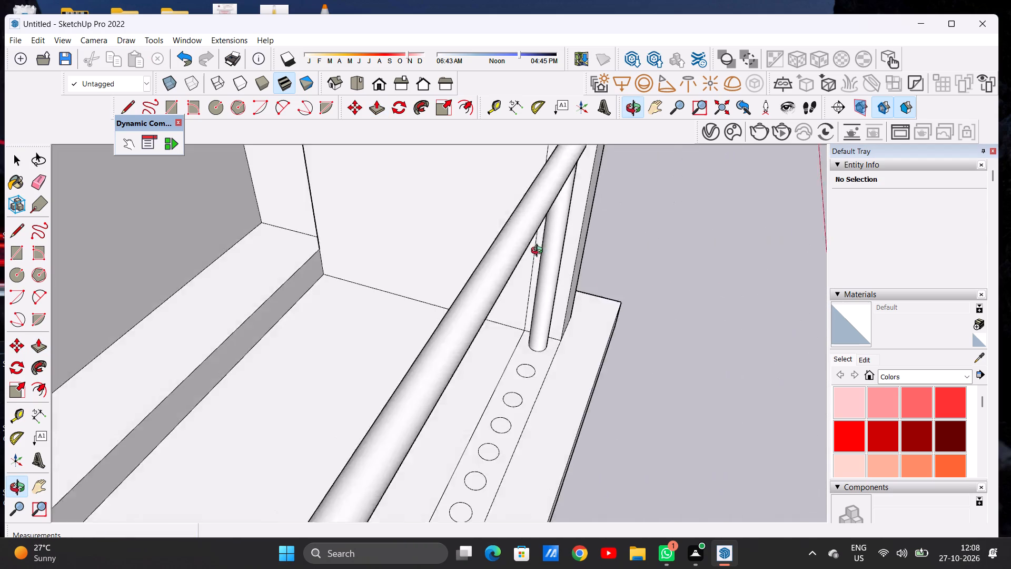
pyautogui.moveTo(539, 252); pyautogui.dragTo(628, 240, button='middle')
pyautogui.middleClick(628, 240)
pyautogui.scroll(-6, 509, 244)
pyautogui.moveTo(521, 229); pyautogui.dragTo(465, 201, button='middle')
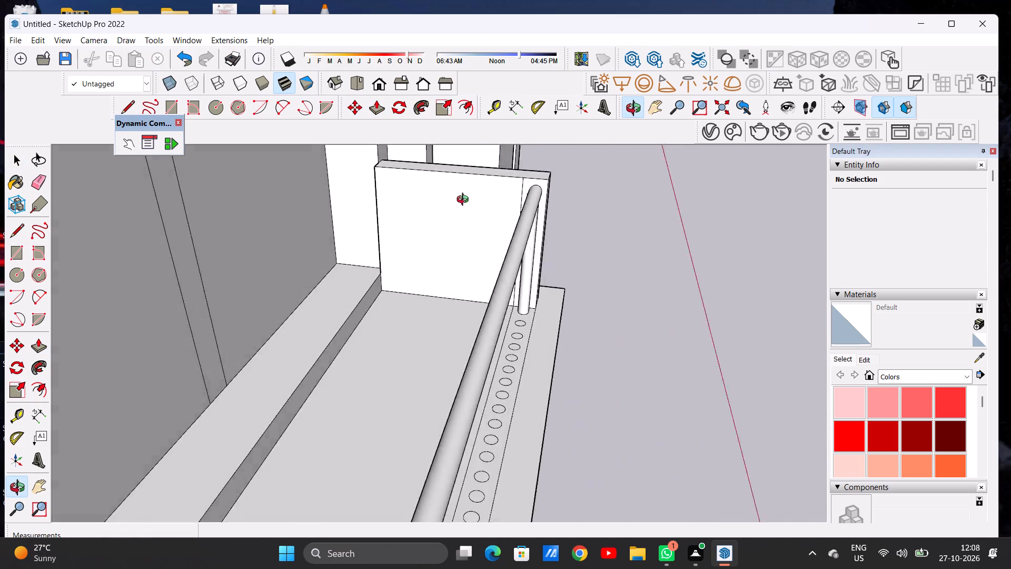
pyautogui.moveTo(465, 201); pyautogui.dragTo(419, 202, button='middle')
pyautogui.scroll(-6, 453, 237)
pyautogui.moveTo(558, 266); pyautogui.dragTo(340, 239, button='middle')
pyautogui.scroll(-3, 452, 259)
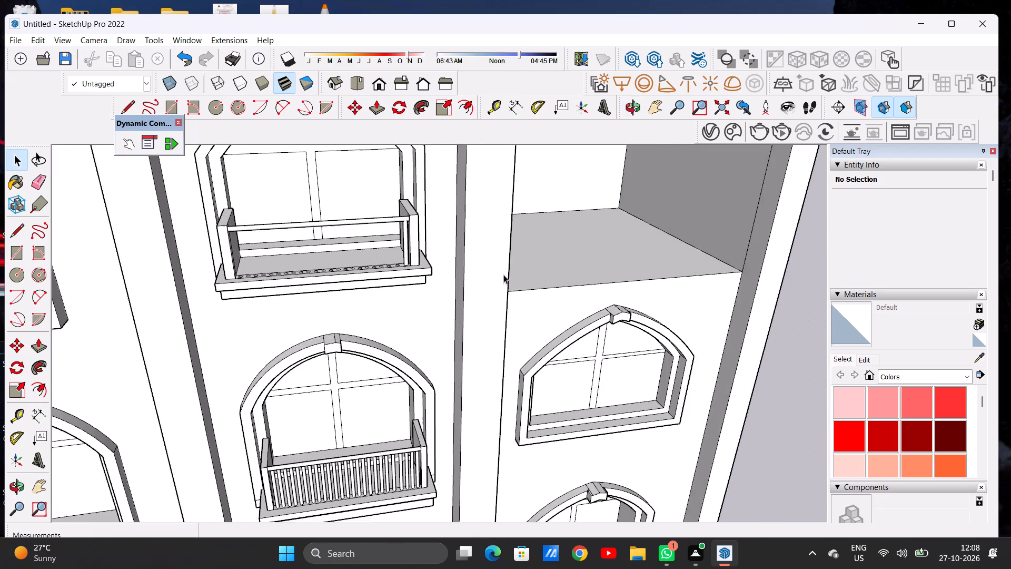
pyautogui.scroll(-6, 503, 274)
pyautogui.scroll(6, 398, 225)
pyautogui.moveTo(405, 274); pyautogui.dragTo(280, 309, button='middle')
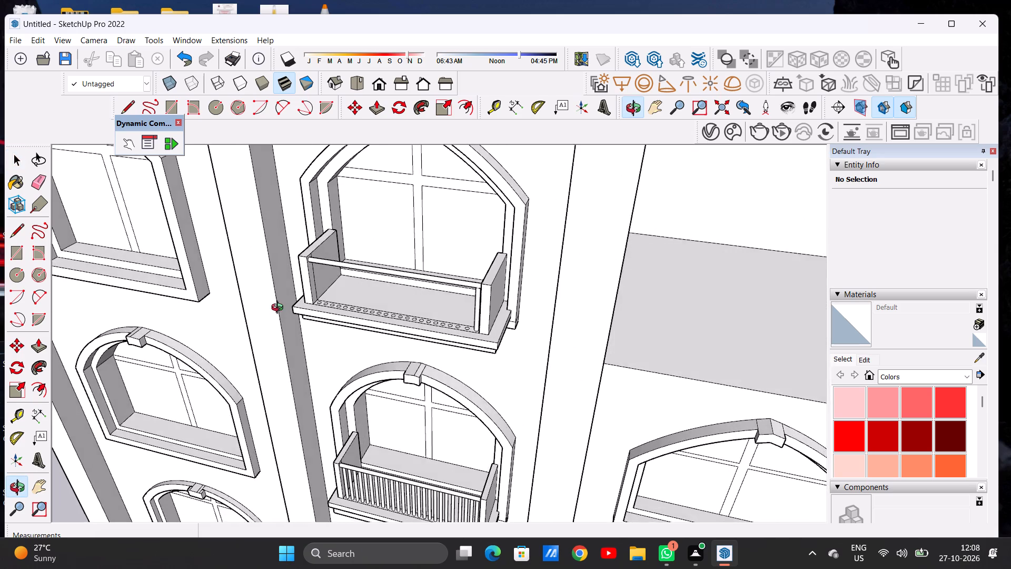
pyautogui.moveTo(280, 309); pyautogui.dragTo(281, 320, button='middle')
# Extrude the circle next to the finished right-end baluster about 1' 6 5/8" up to the round handrail.
pyautogui.scroll(20, 465, 335)
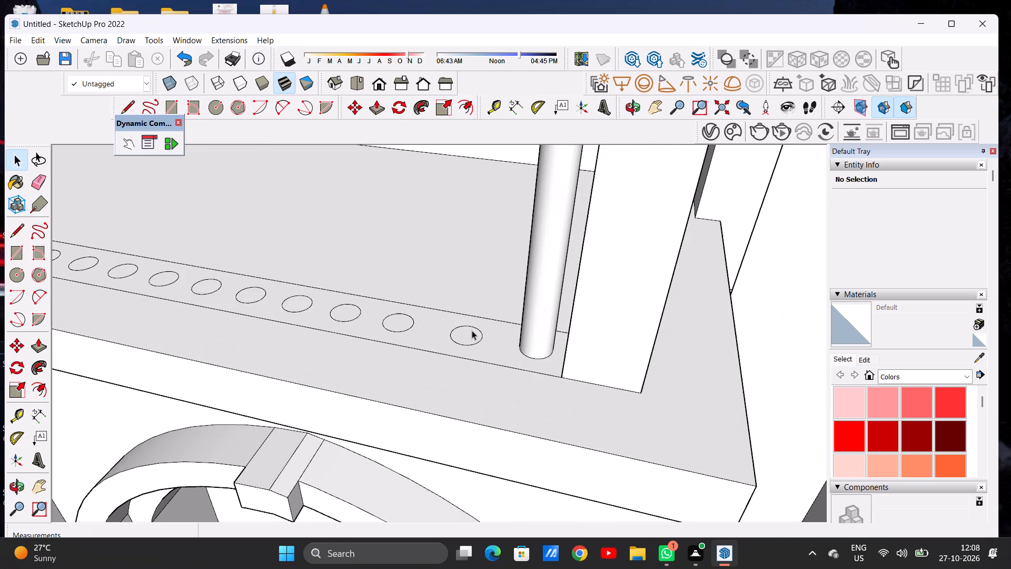
pyautogui.press('p')
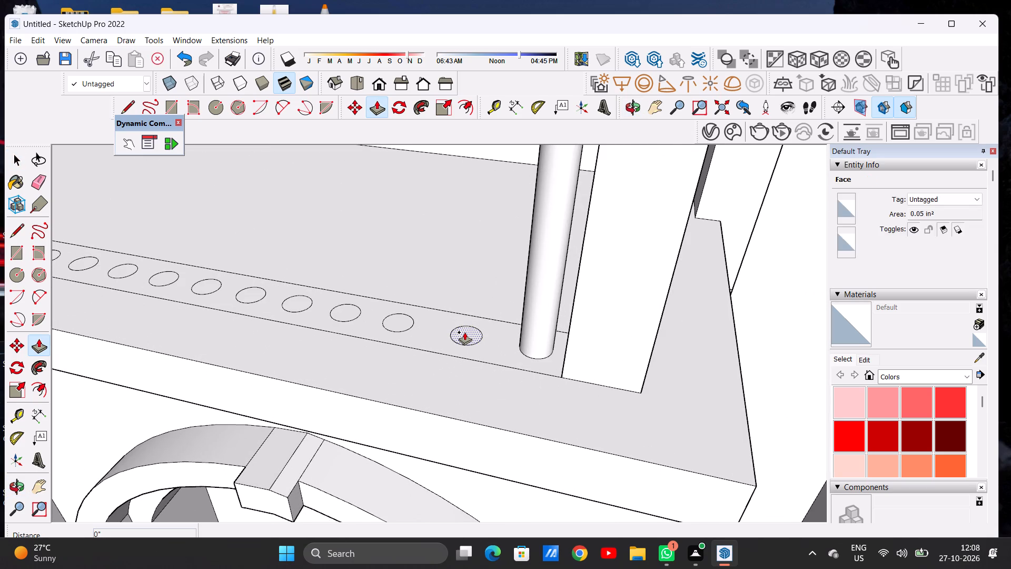
pyautogui.click(464, 332)
pyautogui.scroll(-19, 487, 317)
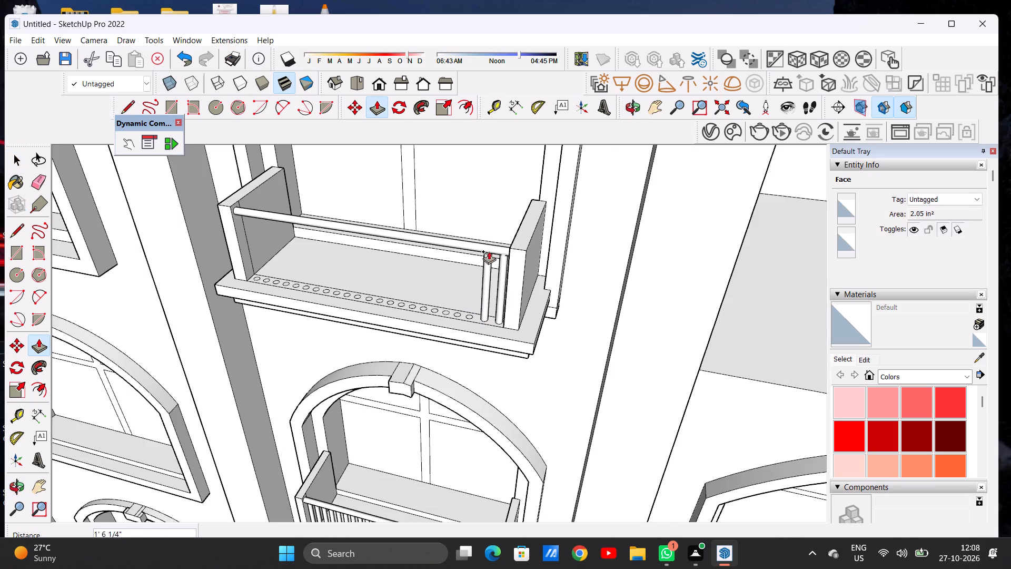
pyautogui.scroll(17, 491, 248)
pyautogui.click(487, 257)
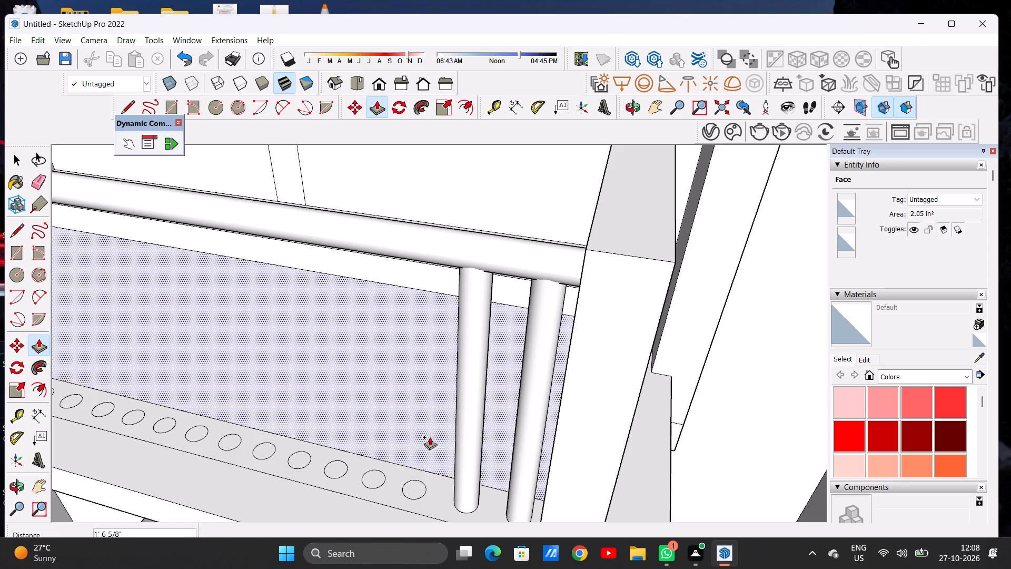
# Extrude the next three baluster circles up to the handrail, the first about 1' 7 3/8" and the third about 1' 7 9/16".
pyautogui.click(410, 485)
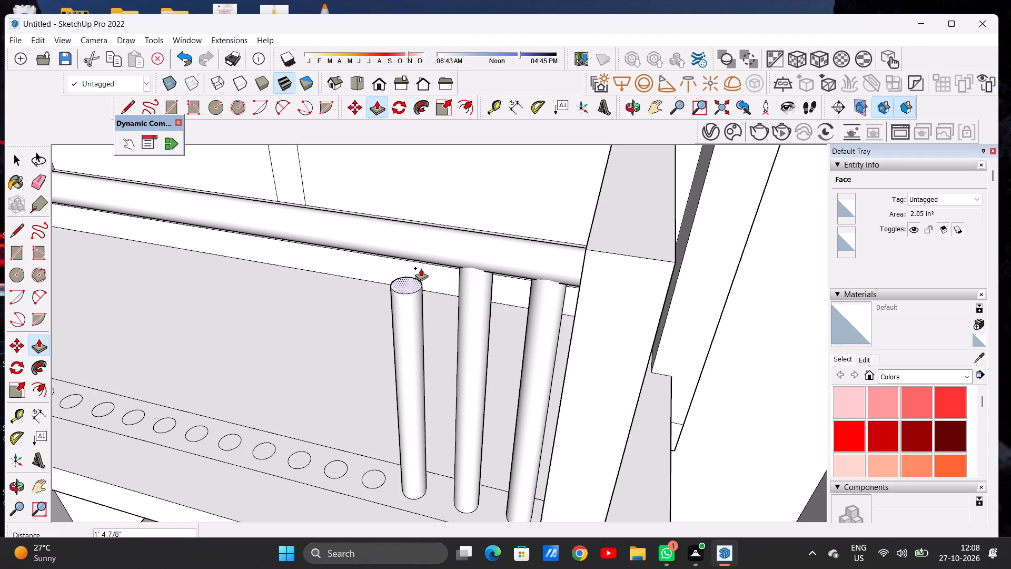
pyautogui.click(409, 250)
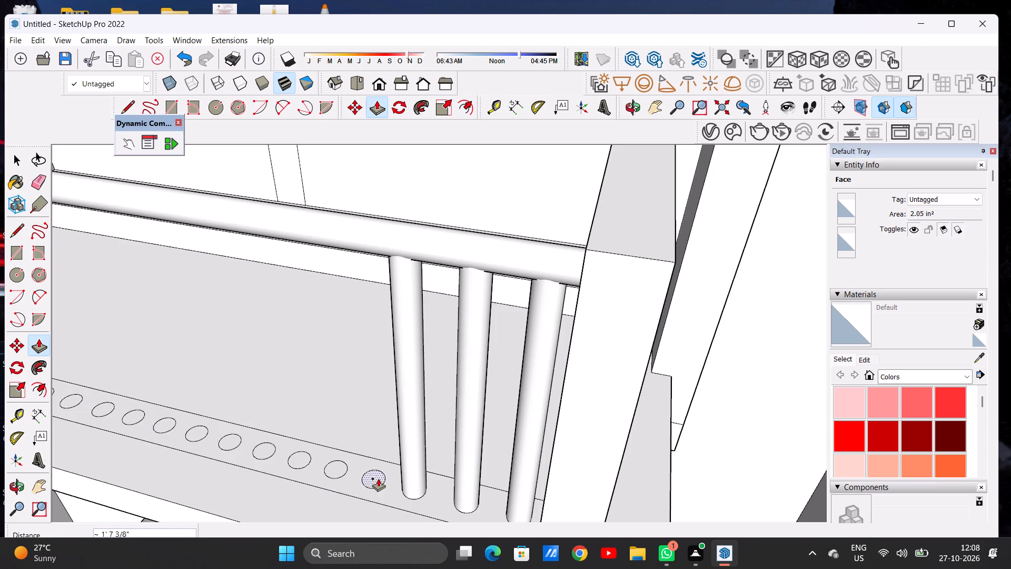
pyautogui.click(378, 478)
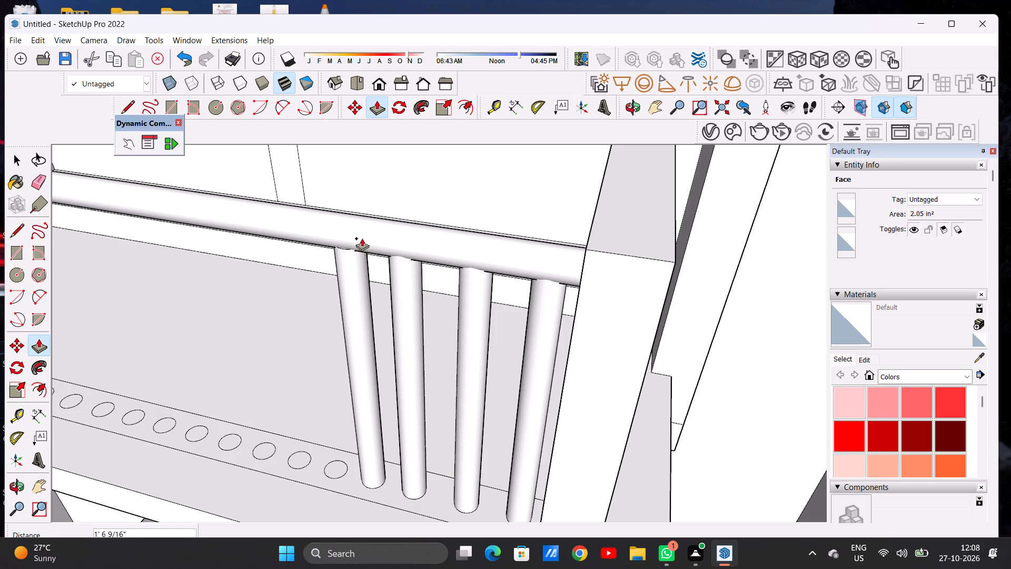
pyautogui.click(363, 236)
pyautogui.click(339, 469)
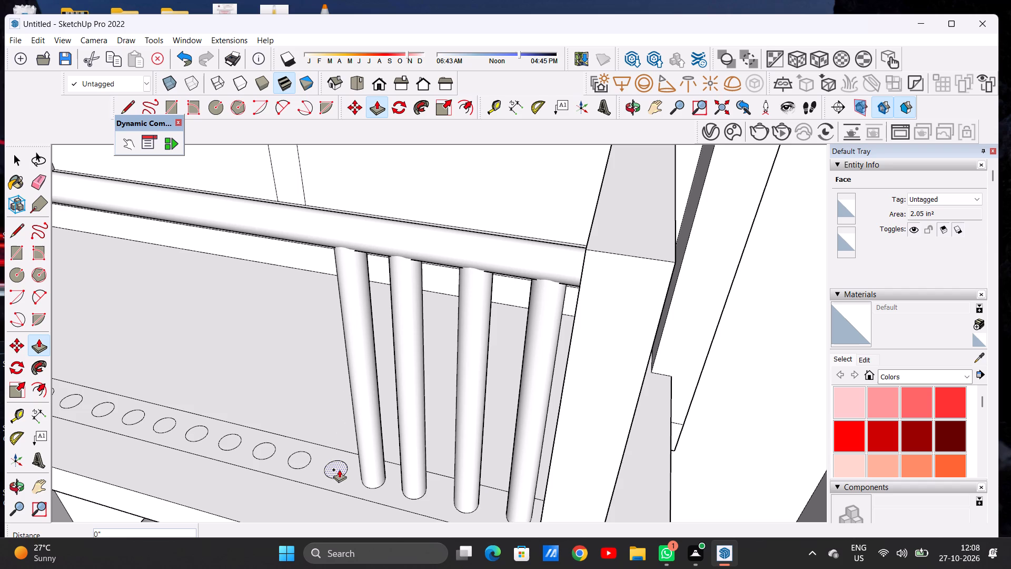
pyautogui.click(321, 229)
# Extrude the sixth baluster circle from the right side wall about 1' 6 15/16" up to the handrail.
pyautogui.scroll(-4, 356, 267)
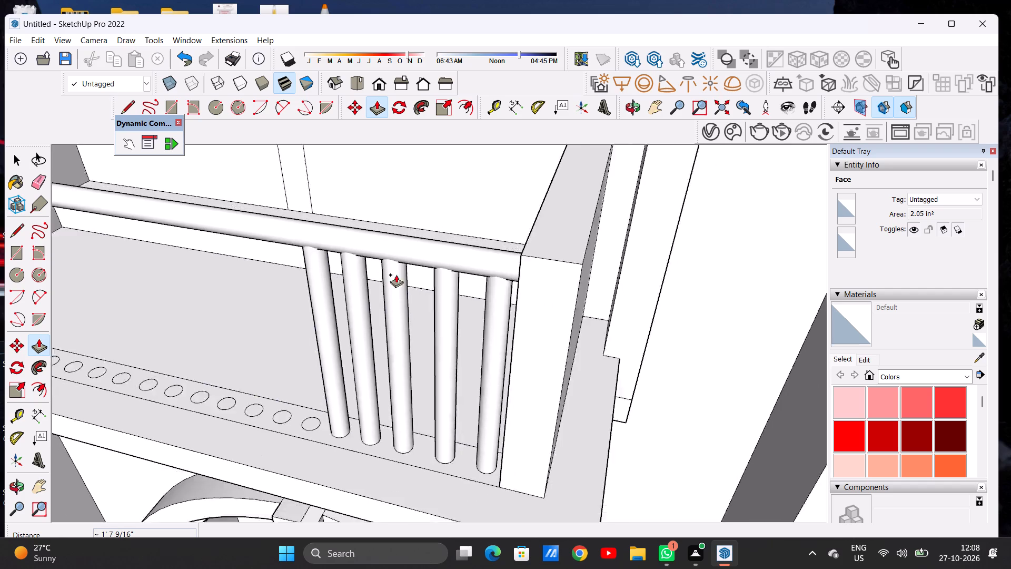
pyautogui.scroll(-10, 396, 274)
pyautogui.moveTo(267, 296); pyautogui.dragTo(408, 281, button='middle')
pyautogui.scroll(14, 420, 354)
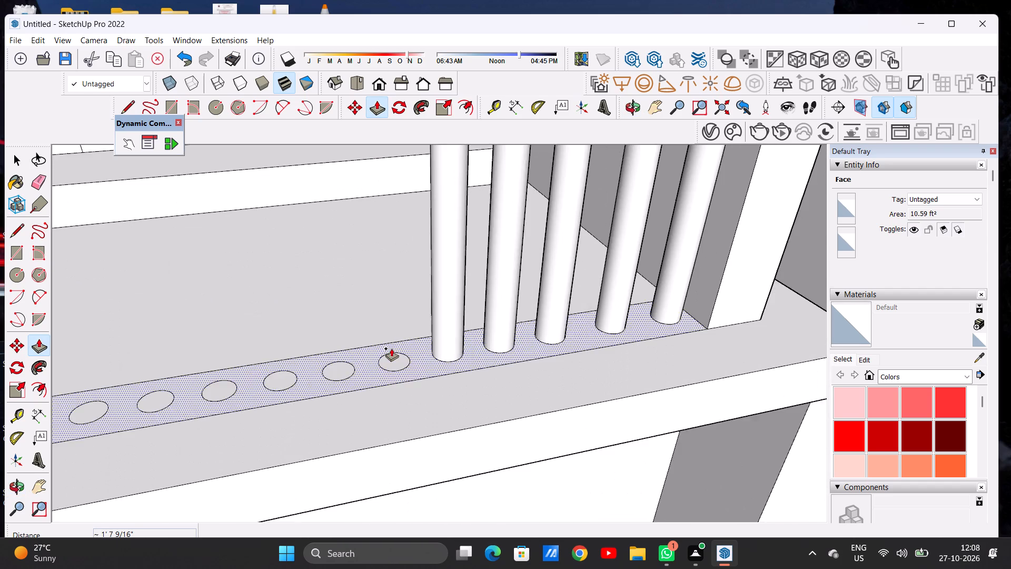
pyautogui.click(392, 361)
pyautogui.scroll(-19, 376, 258)
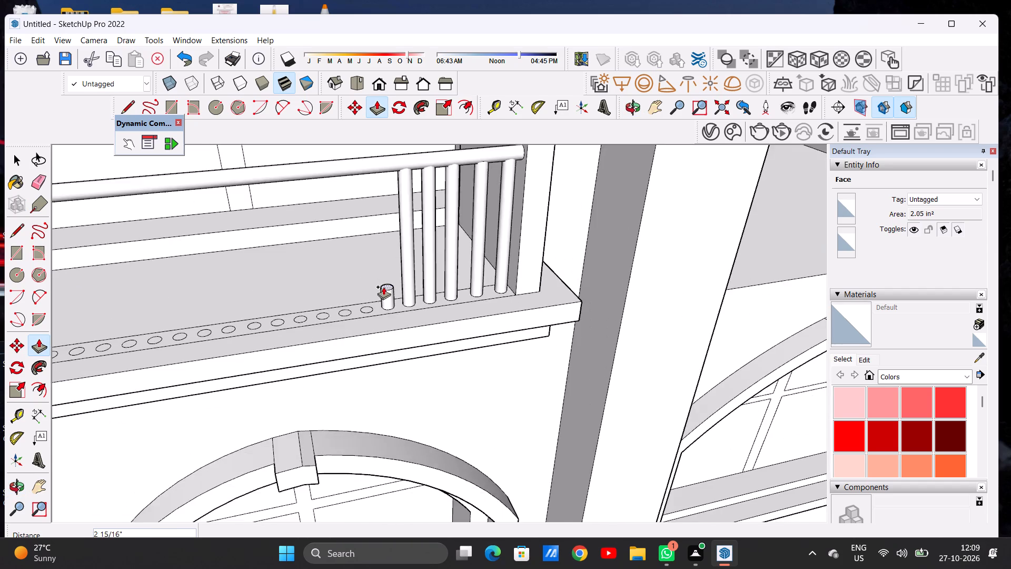
pyautogui.scroll(-5, 383, 287)
pyautogui.scroll(6, 388, 210)
pyautogui.moveTo(377, 214); pyautogui.dragTo(329, 197, button='middle')
pyautogui.scroll(2, 378, 209)
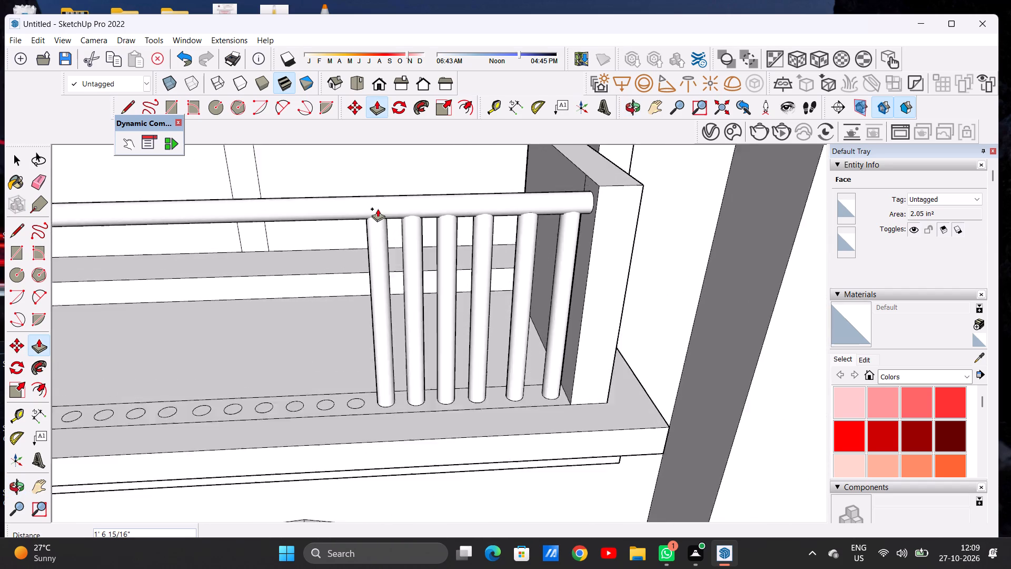
pyautogui.scroll(4, 378, 209)
pyautogui.click(376, 209)
# Extrude the seventh baluster circle from the right side wall about 1' 7 1/8" up to the handrail.
pyautogui.scroll(-5, 372, 224)
pyautogui.scroll(1, 379, 234)
pyautogui.scroll(-4, 381, 234)
pyautogui.scroll(1, 386, 239)
pyautogui.scroll(-14, 389, 242)
pyautogui.scroll(4, 390, 272)
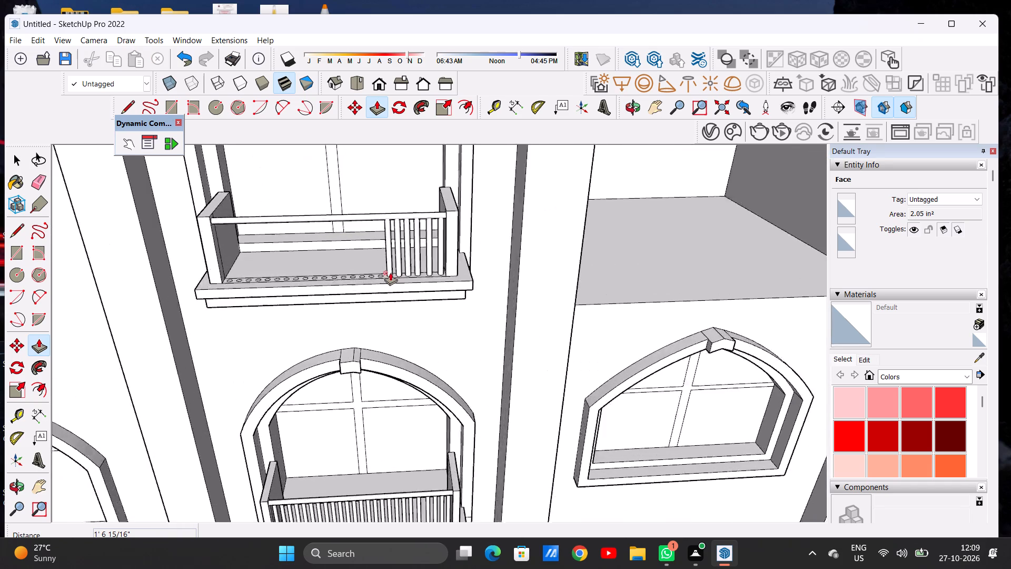
pyautogui.scroll(17, 390, 272)
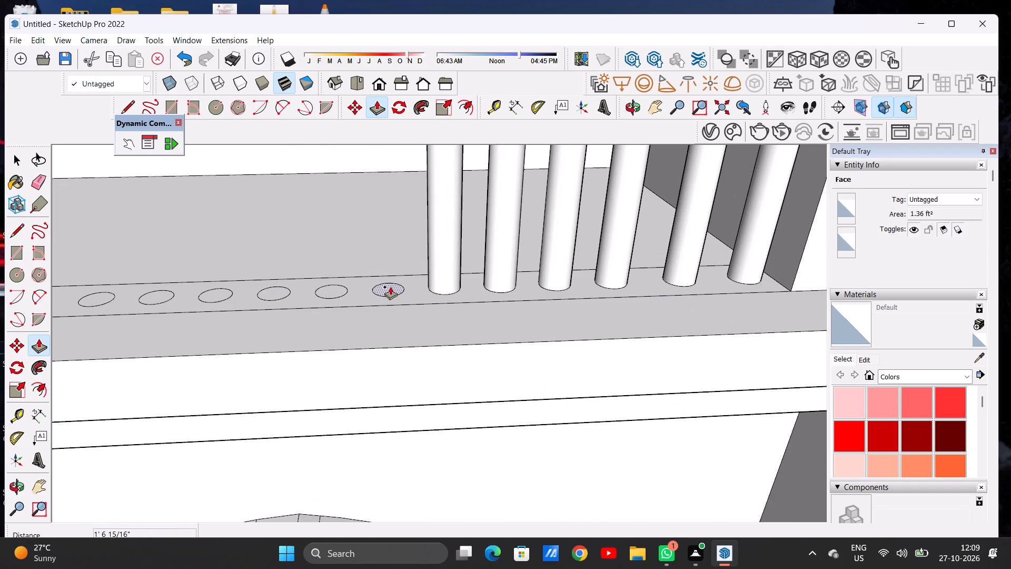
pyautogui.click(390, 287)
pyautogui.scroll(-20, 392, 237)
pyautogui.scroll(-3, 392, 237)
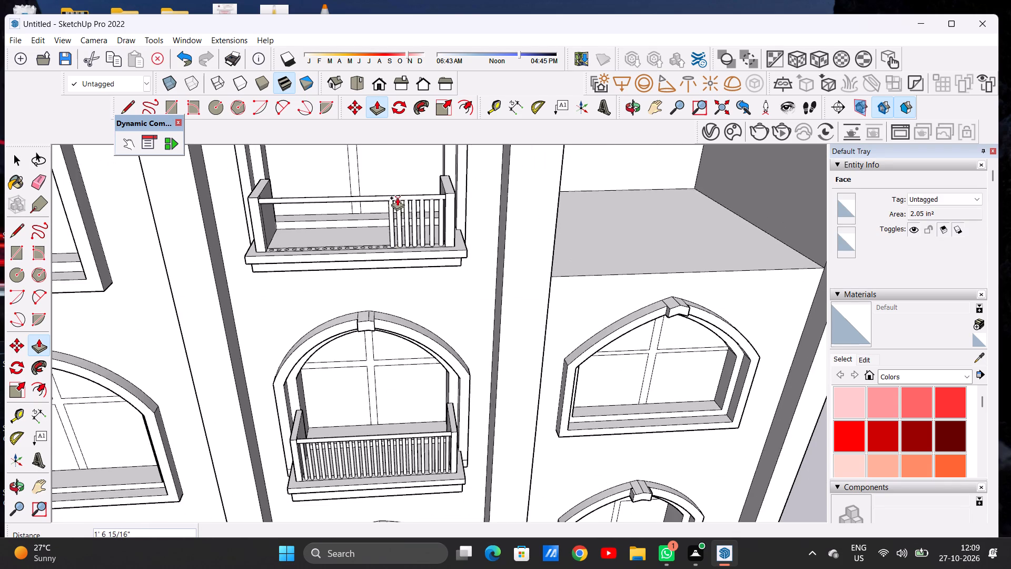
pyautogui.scroll(13, 397, 198)
pyautogui.click(389, 201)
# Extrude the eighth and ninth baluster circles up to the handrail, about 1' 6 11/16" and 1' 6 15/16" respectively.
pyautogui.scroll(-4, 377, 215)
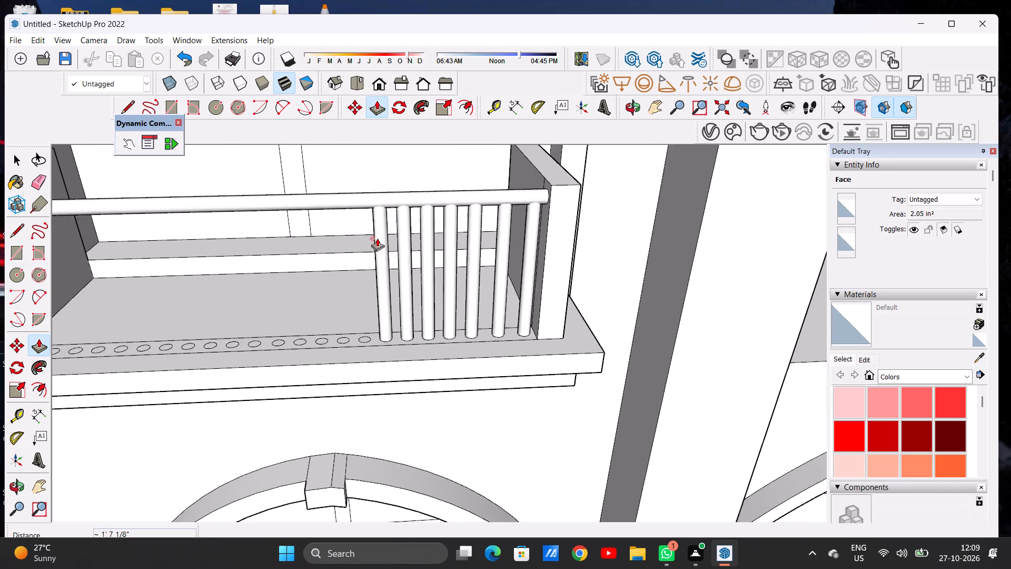
pyautogui.scroll(4, 372, 313)
pyautogui.scroll(-1, 375, 318)
pyautogui.scroll(16, 375, 318)
pyautogui.click(356, 328)
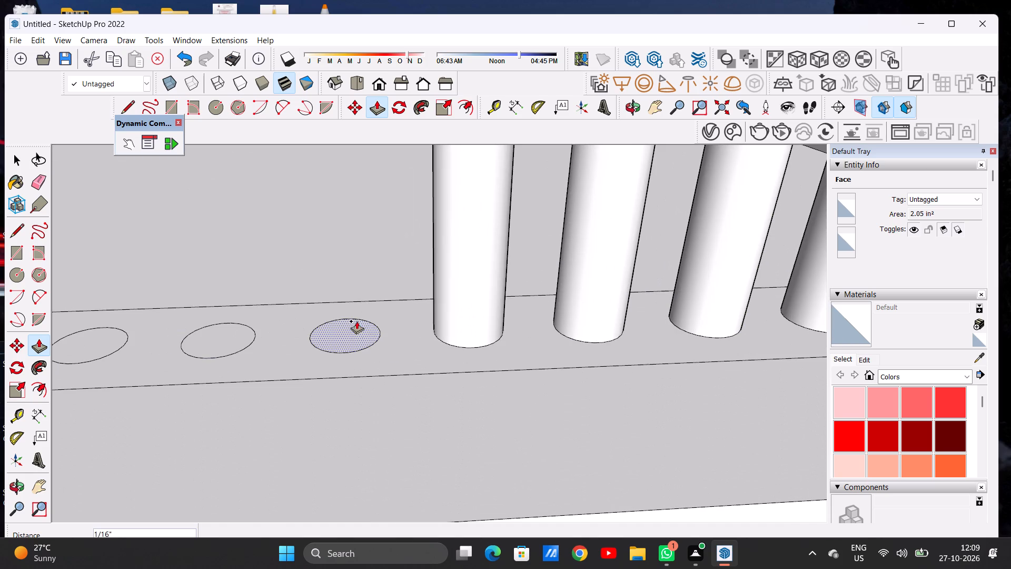
pyautogui.scroll(-10, 365, 260)
pyautogui.scroll(-20, 370, 268)
pyautogui.scroll(-1, 370, 268)
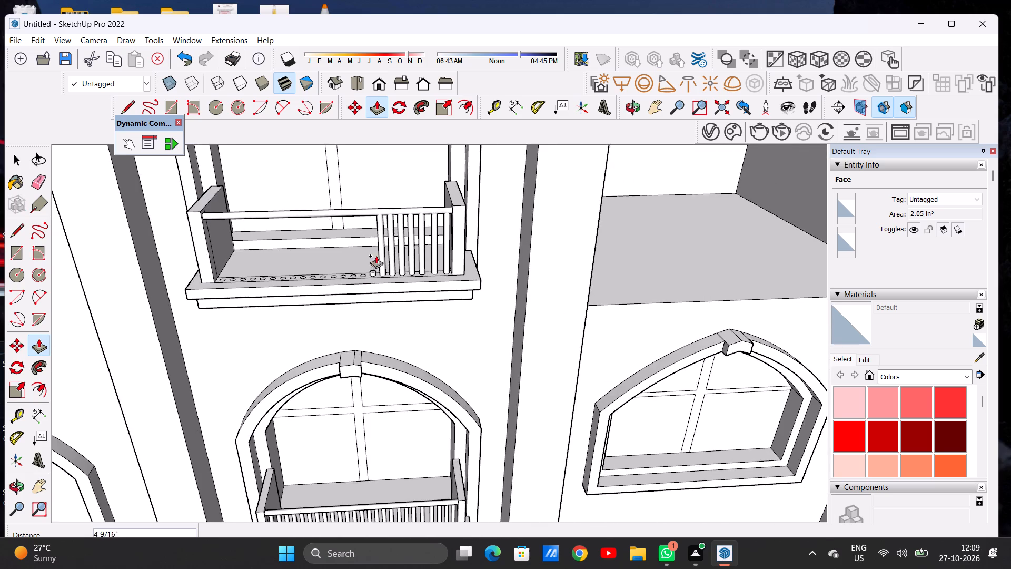
pyautogui.scroll(15, 380, 200)
pyautogui.click(362, 238)
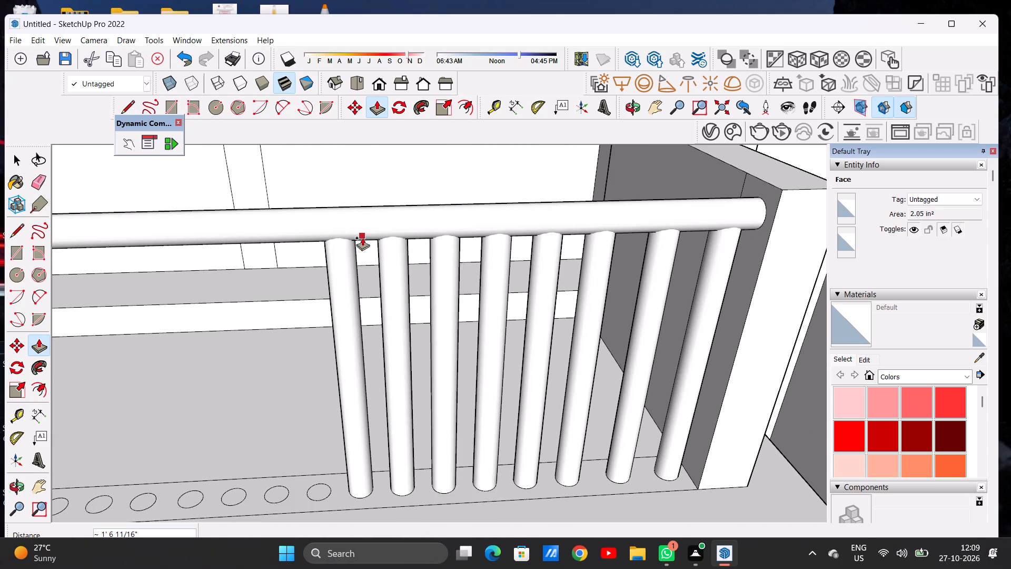
pyautogui.click(324, 491)
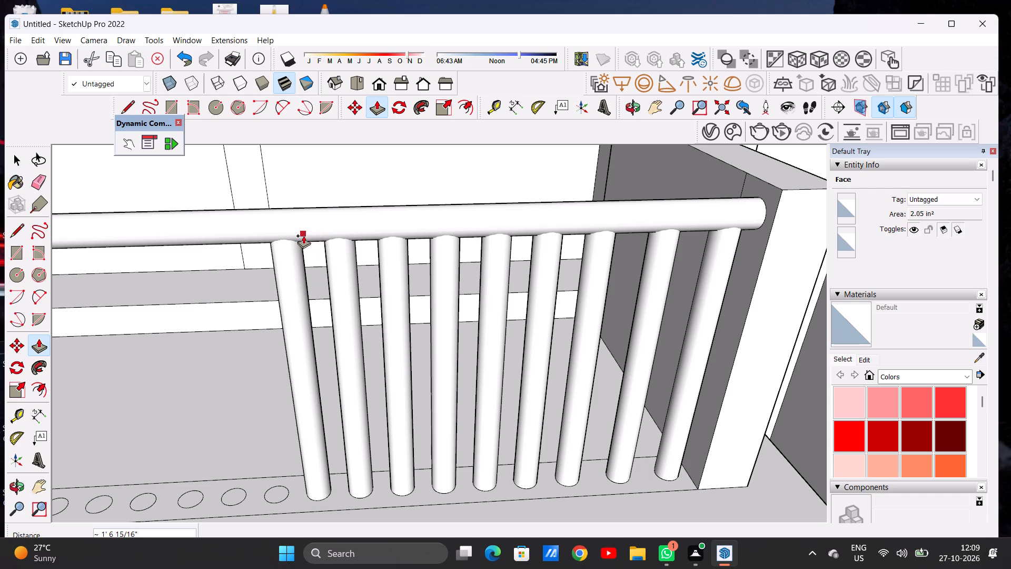
pyautogui.click(303, 236)
# Extrude the tenth baluster circle from the right side wall about 1' 7 9/16" up to the handrail.
pyautogui.scroll(-7, 335, 257)
pyautogui.scroll(7, 300, 415)
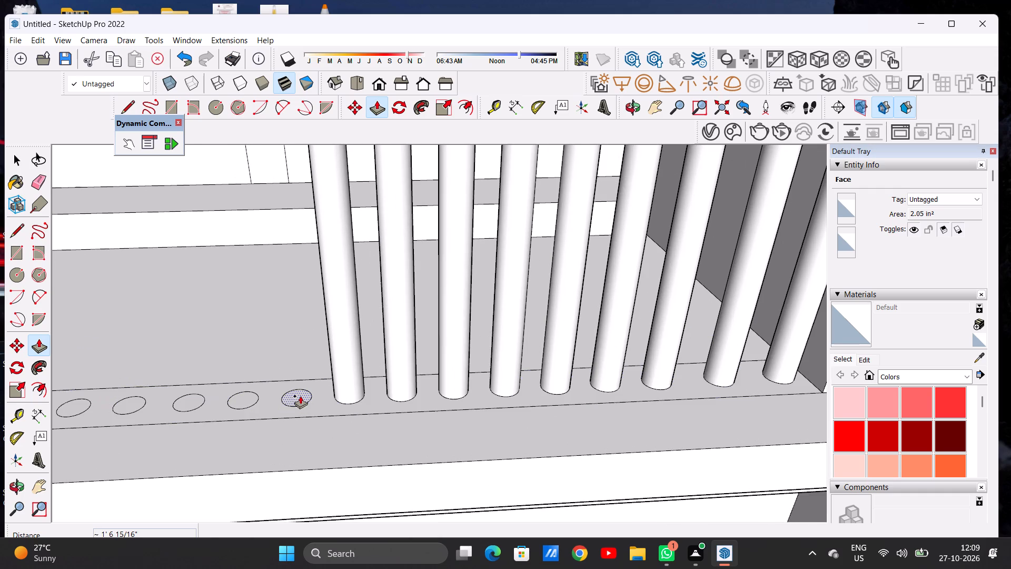
pyautogui.click(299, 395)
pyautogui.scroll(-11, 316, 327)
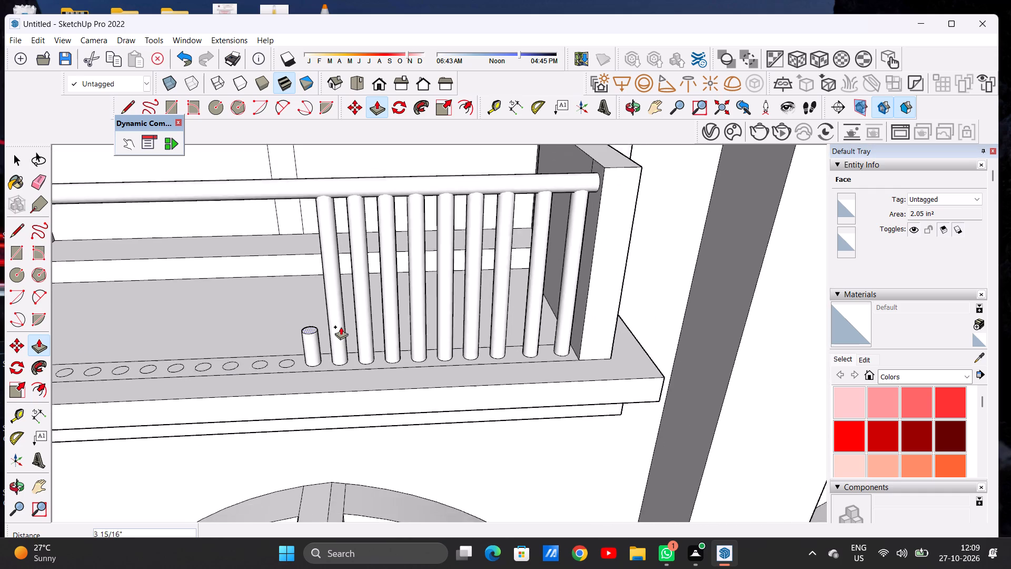
pyautogui.scroll(7, 309, 221)
pyautogui.click(311, 226)
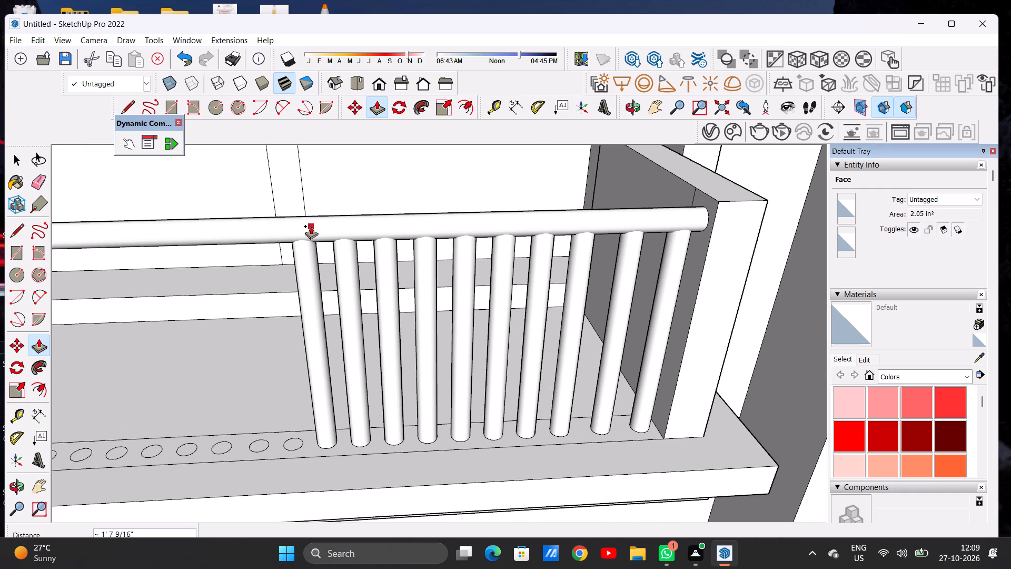
# Extrude the eleventh and twelfth baluster circles up to the handrail, about 1' 7 3/8" and 1' 6 15/16" respectively.
pyautogui.scroll(7, 291, 437)
pyautogui.click(298, 449)
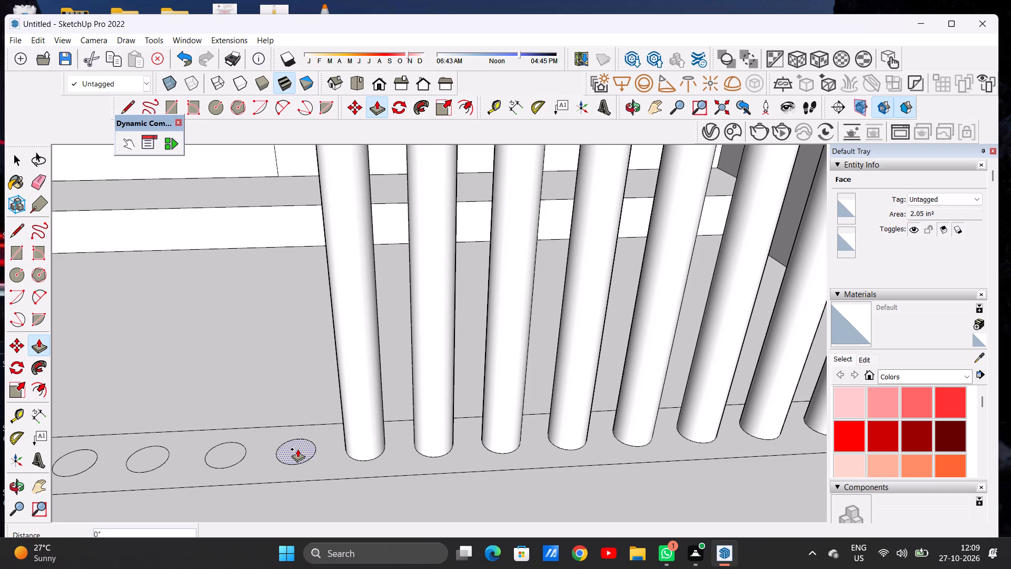
pyautogui.scroll(-18, 304, 372)
pyautogui.scroll(2, 301, 288)
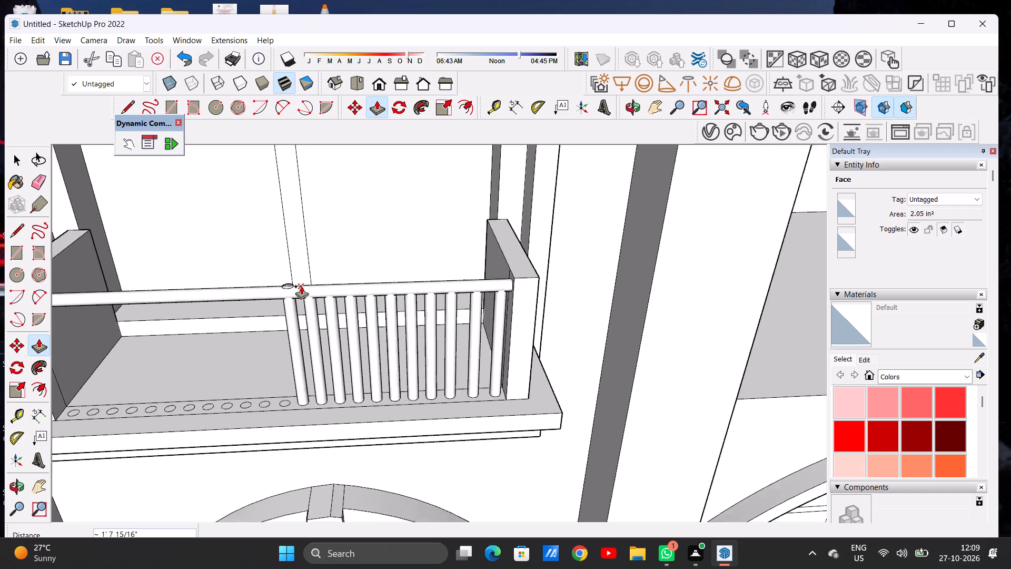
pyautogui.scroll(-1, 301, 286)
pyautogui.scroll(4, 301, 286)
pyautogui.click(294, 298)
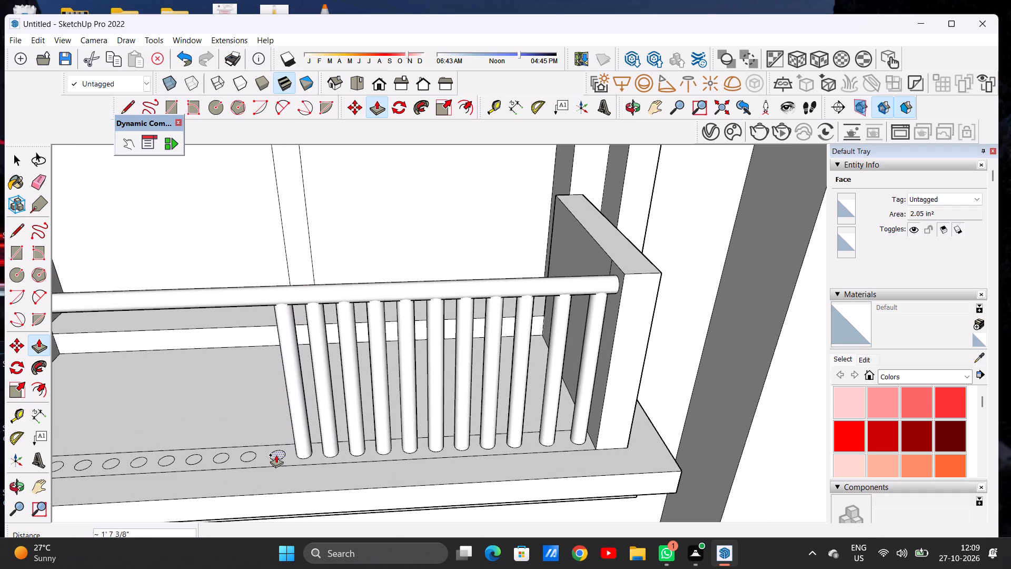
pyautogui.click(276, 455)
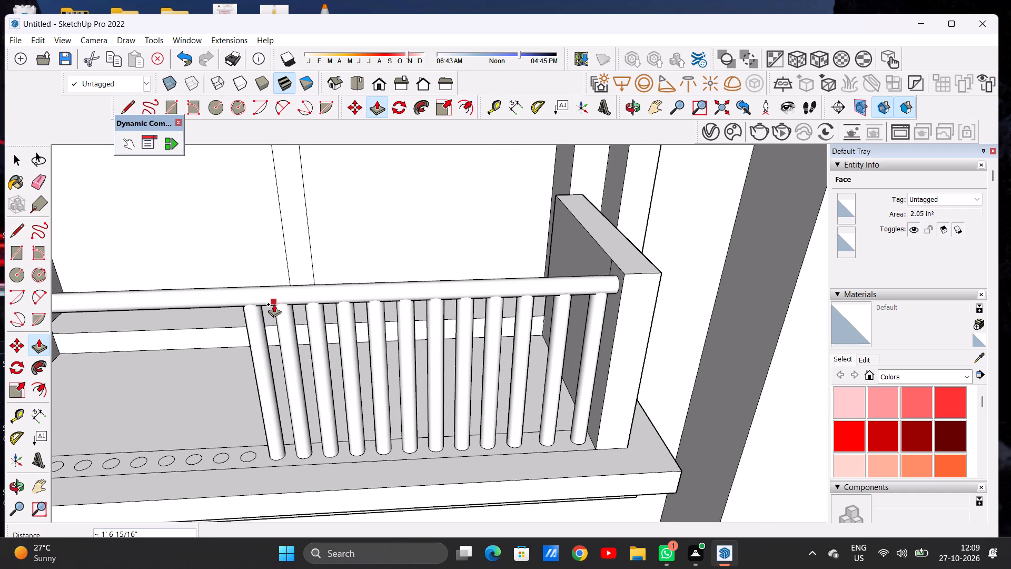
pyautogui.click(274, 304)
# Extrude the thirteenth baluster circle from the right side wall about 1' 6 15/16" up to the handrail.
pyautogui.scroll(-7, 348, 390)
pyautogui.moveTo(379, 425); pyautogui.dragTo(380, 372, button='middle')
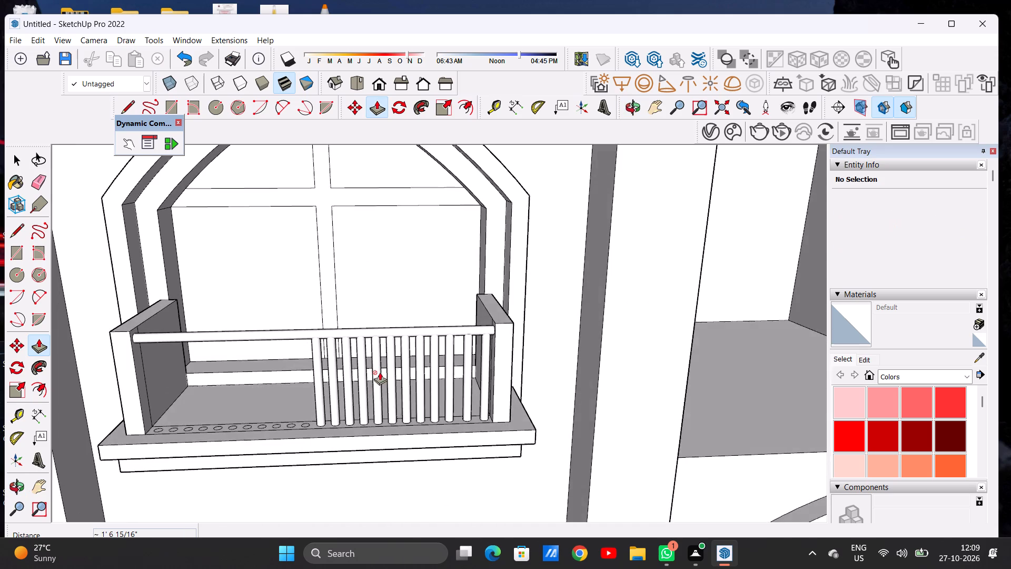
pyautogui.scroll(-13, 380, 372)
pyautogui.scroll(10, 363, 386)
pyautogui.scroll(-1, 352, 396)
pyautogui.scroll(5, 352, 396)
pyautogui.moveTo(362, 403); pyautogui.dragTo(333, 468, button='middle')
pyautogui.scroll(12, 352, 400)
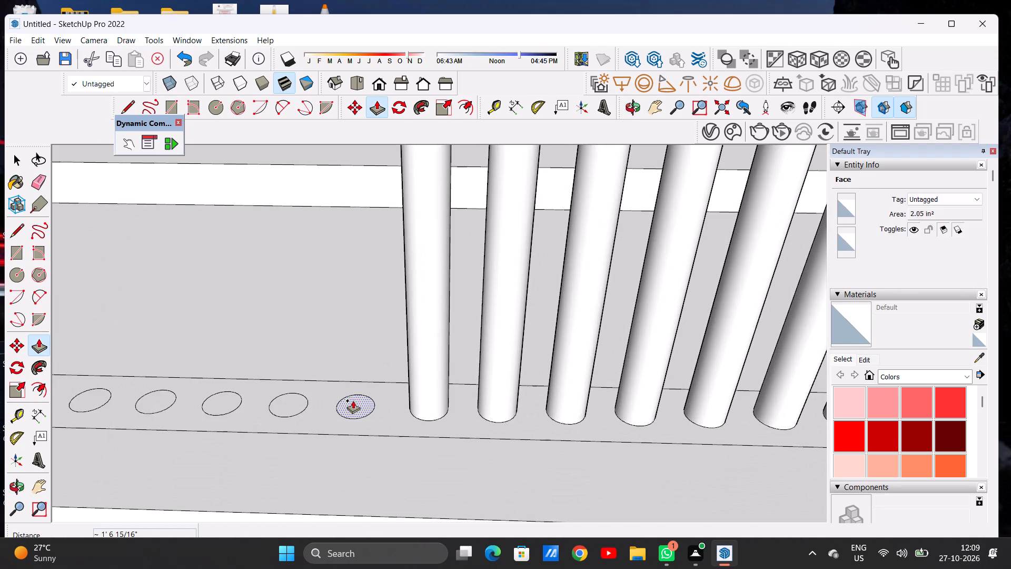
pyautogui.click(353, 400)
pyautogui.scroll(1, 329, 344)
pyautogui.scroll(-20, 332, 342)
pyautogui.scroll(-5, 332, 342)
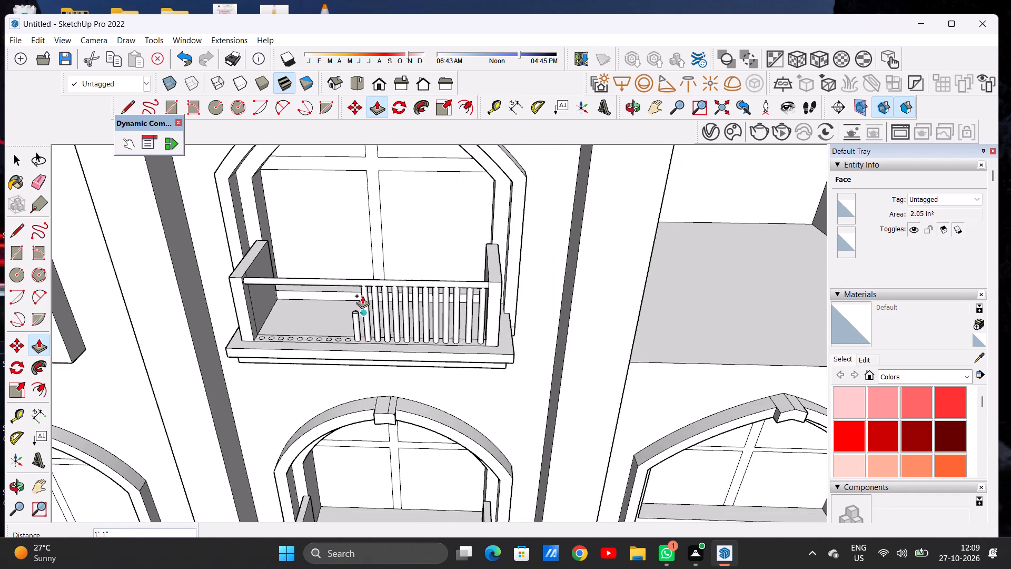
pyautogui.scroll(13, 360, 275)
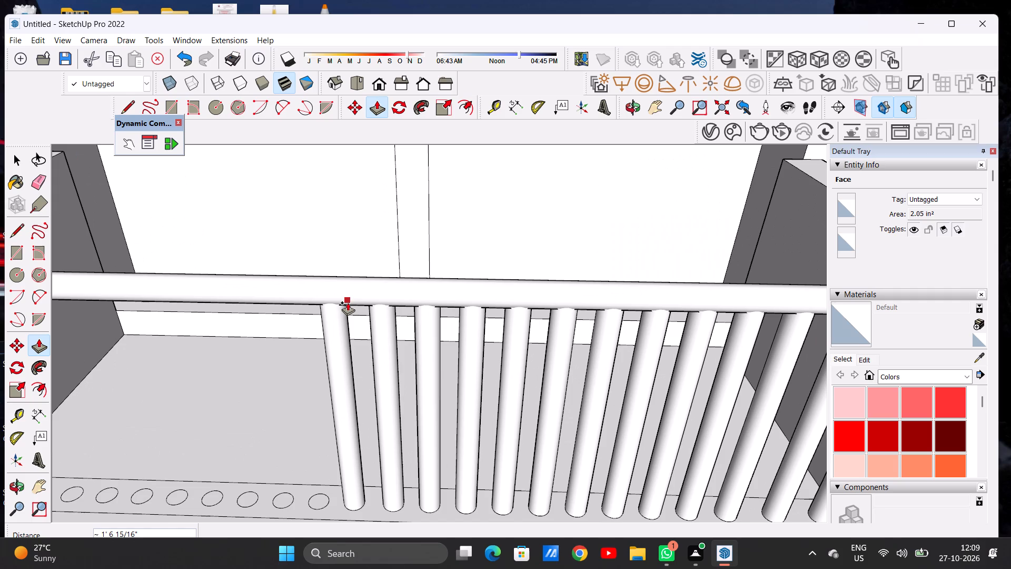
pyautogui.click(348, 302)
# Extrude the fourteenth and fifteenth baluster circles up to the handrail, about 1' 6 15/16" and 1' 7 1/8" respectively.
pyautogui.click(324, 497)
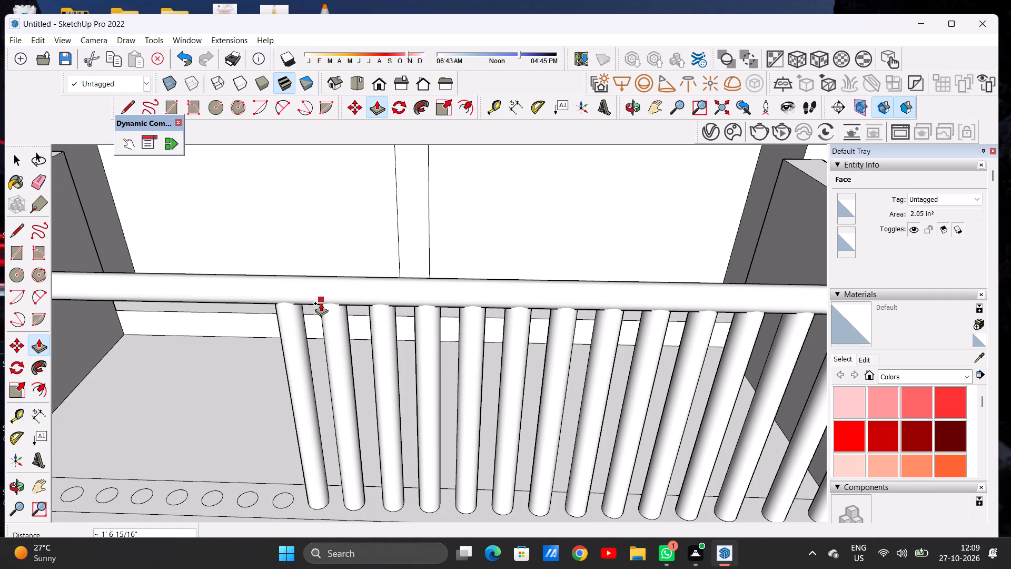
pyautogui.click(321, 303)
pyautogui.click(288, 498)
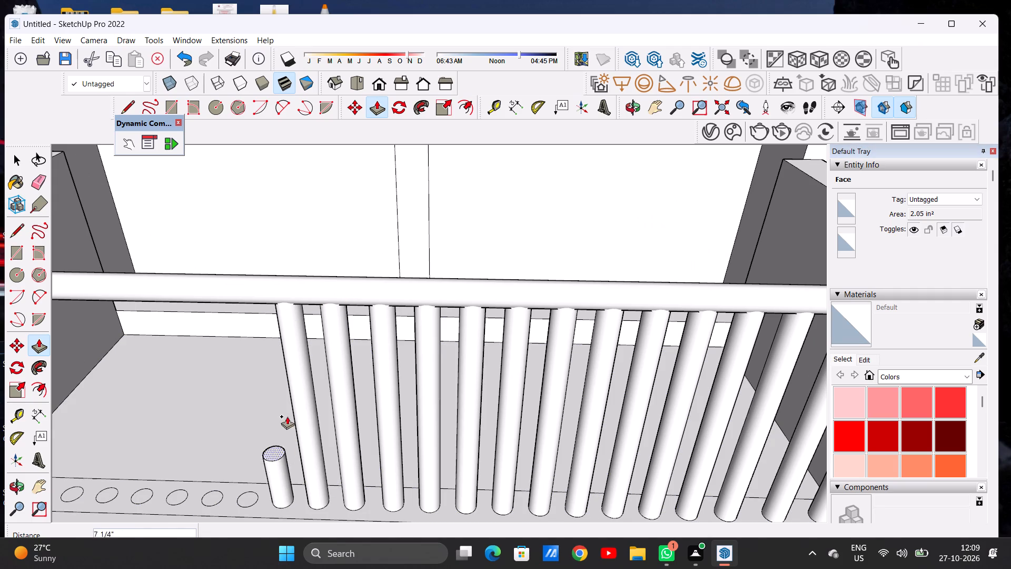
pyautogui.click(290, 298)
# Extrude the sixteenth and seventeenth baluster circles from the right side wall up to the handrail, about 1' 7 9/16" and 1' 7 3/8" respectively.
pyautogui.scroll(-3, 385, 370)
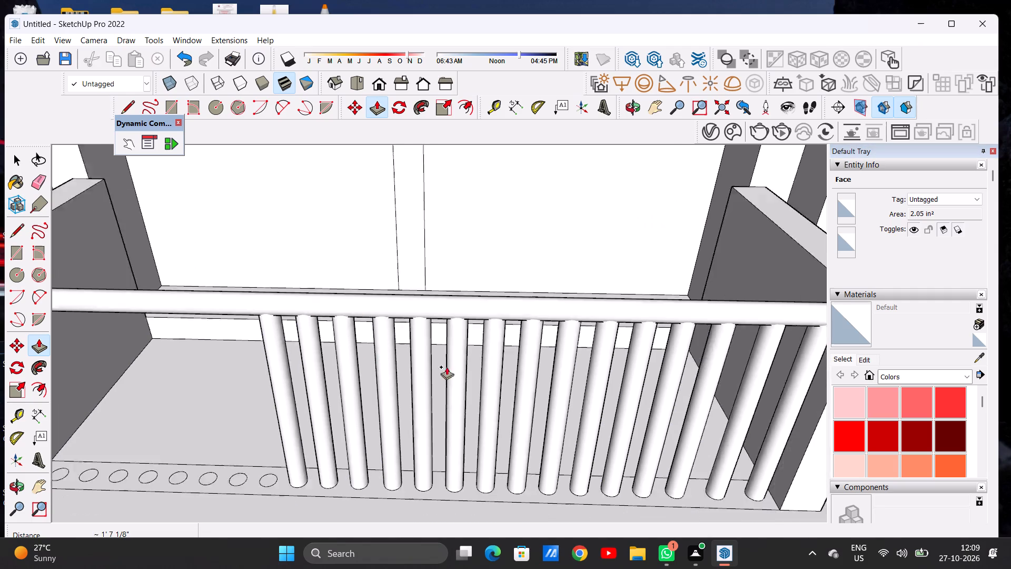
pyautogui.scroll(-7, 447, 367)
pyautogui.scroll(12, 338, 430)
pyautogui.click(323, 447)
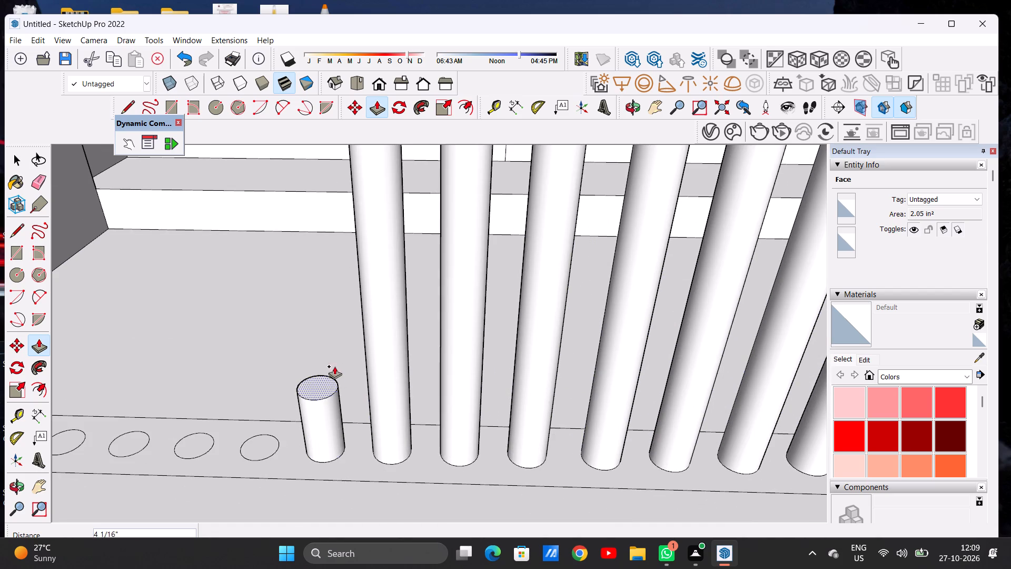
pyautogui.scroll(-20, 314, 366)
pyautogui.scroll(6, 320, 274)
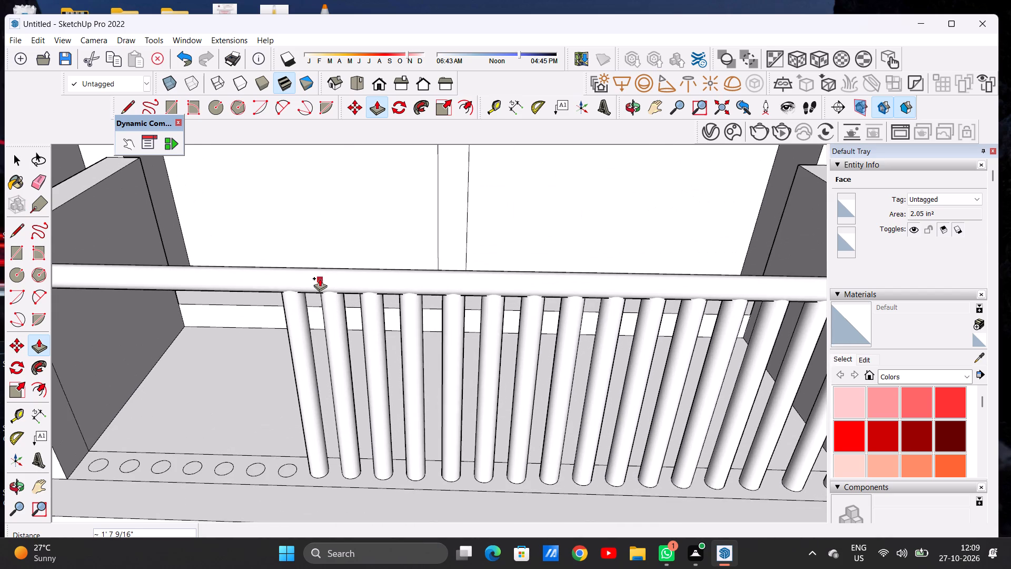
pyautogui.click(319, 281)
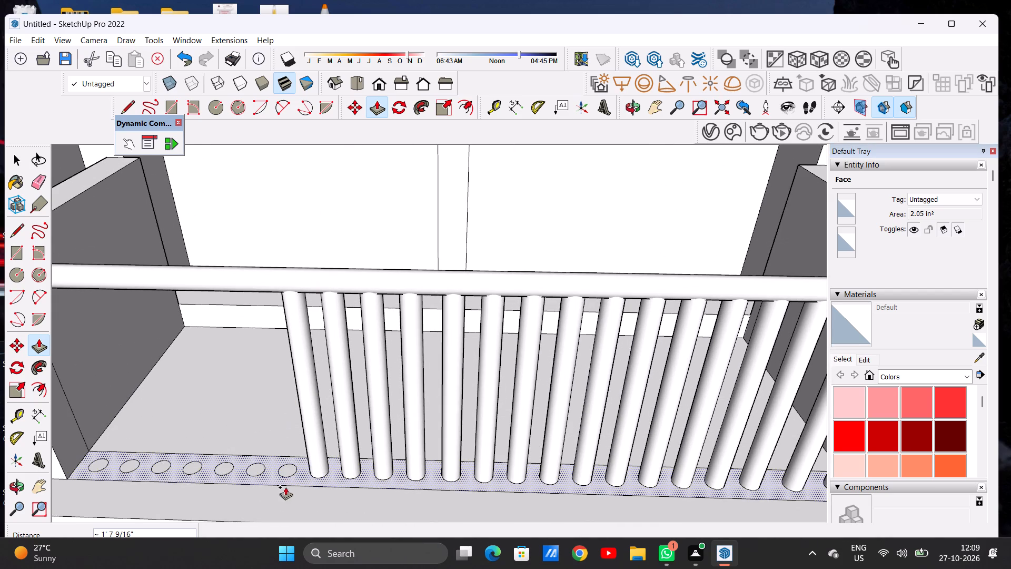
pyautogui.click(289, 469)
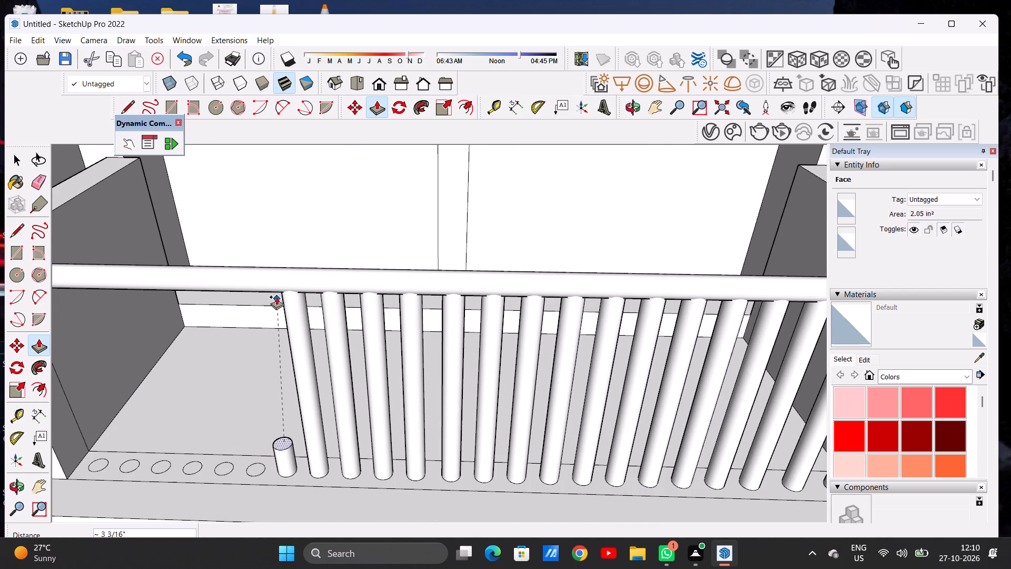
pyautogui.click(275, 283)
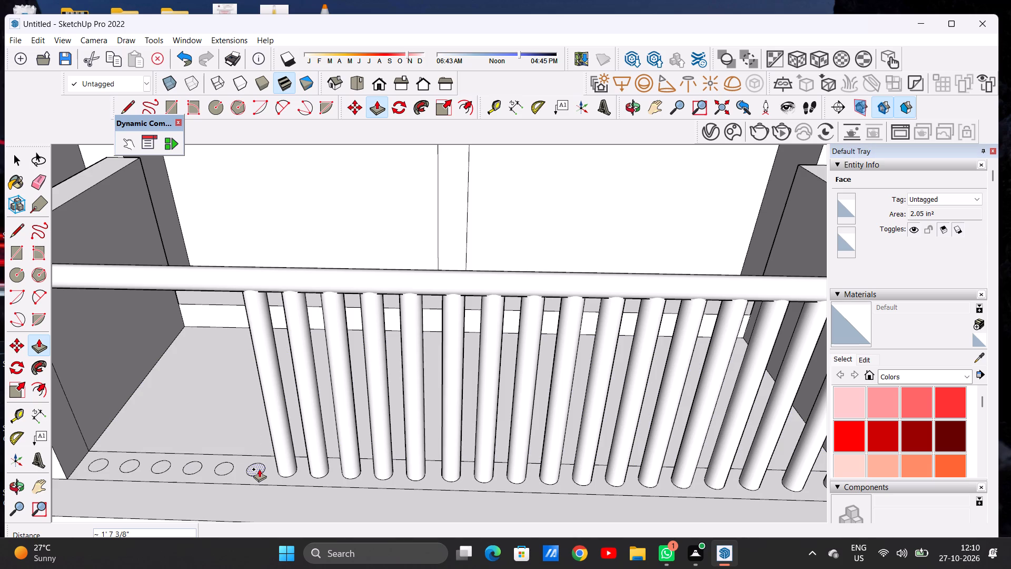
# Extrude the eighteenth and nineteenth baluster circles up to the handrail, about 1' 7 9/16" and 1' 7 1/8" respectively.
pyautogui.click(259, 469)
pyautogui.click(242, 281)
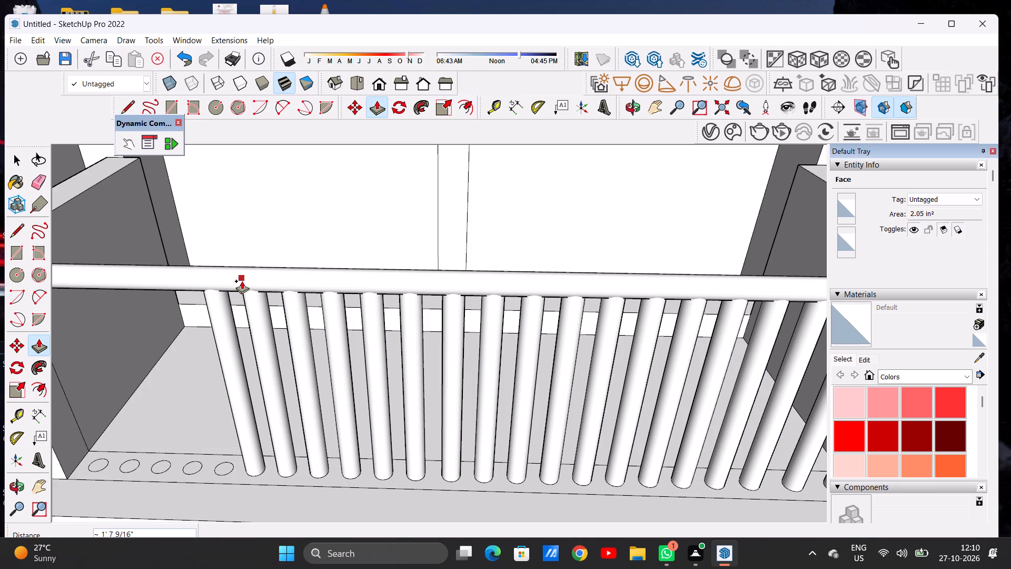
pyautogui.click(225, 464)
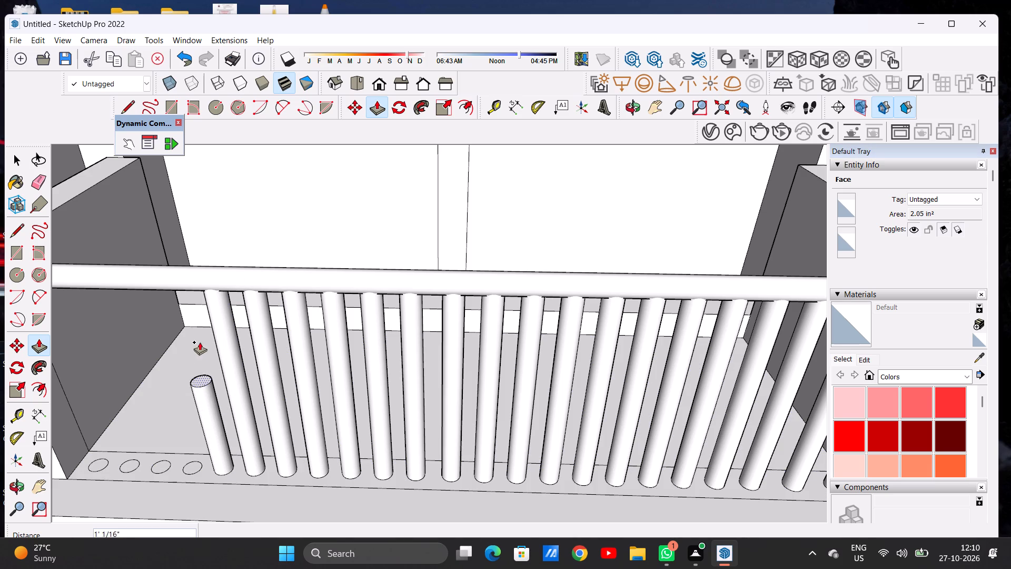
pyautogui.click(201, 287)
# Extrude the twentieth baluster circle from the right side wall about 1' 7 3/8" up to the handrail.
pyautogui.scroll(-9, 321, 390)
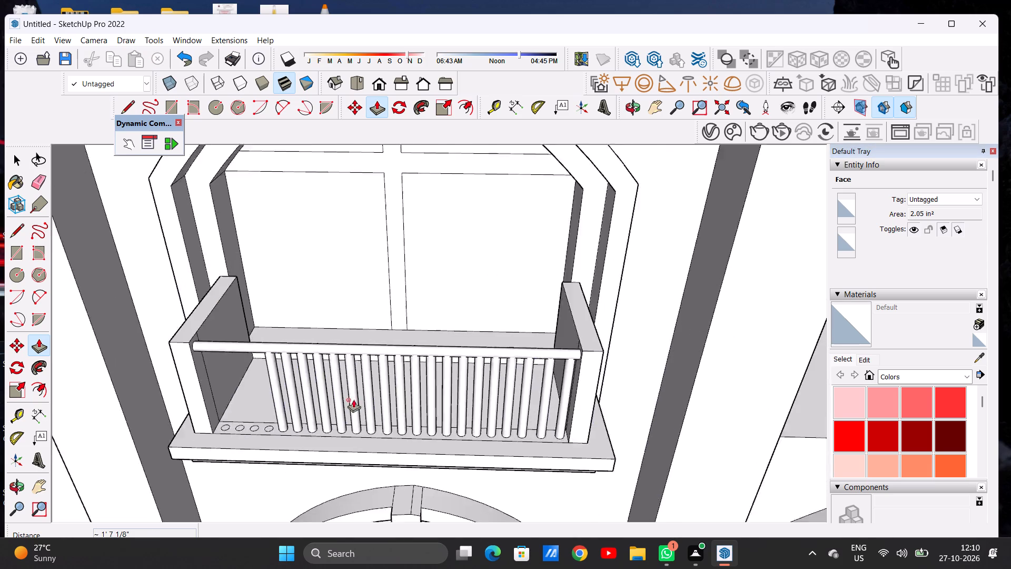
pyautogui.scroll(-2, 353, 399)
pyautogui.moveTo(361, 413); pyautogui.dragTo(383, 348, button='middle')
pyautogui.scroll(-14, 358, 366)
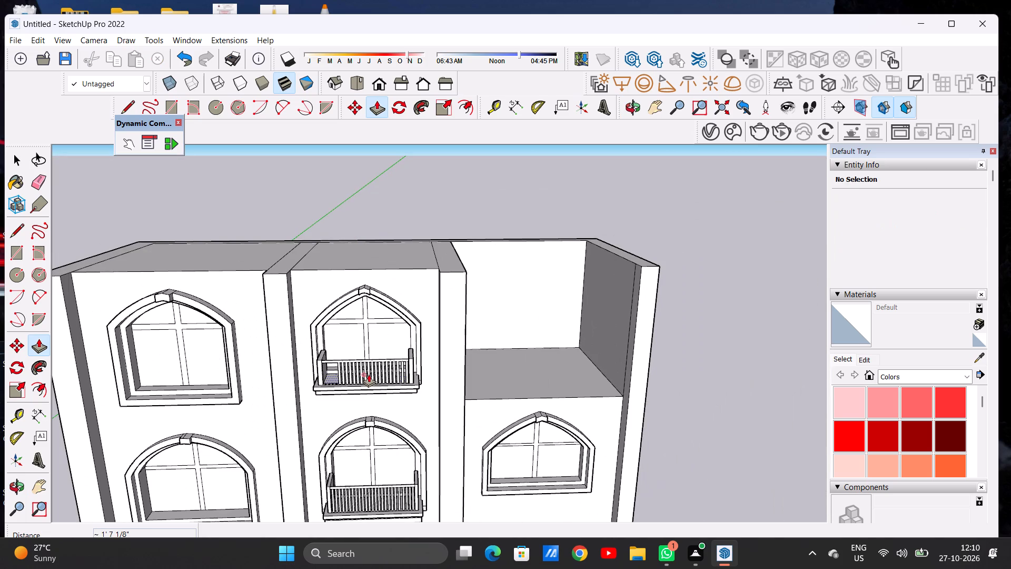
pyautogui.scroll(6, 350, 376)
pyautogui.scroll(-1, 326, 386)
pyautogui.scroll(12, 326, 386)
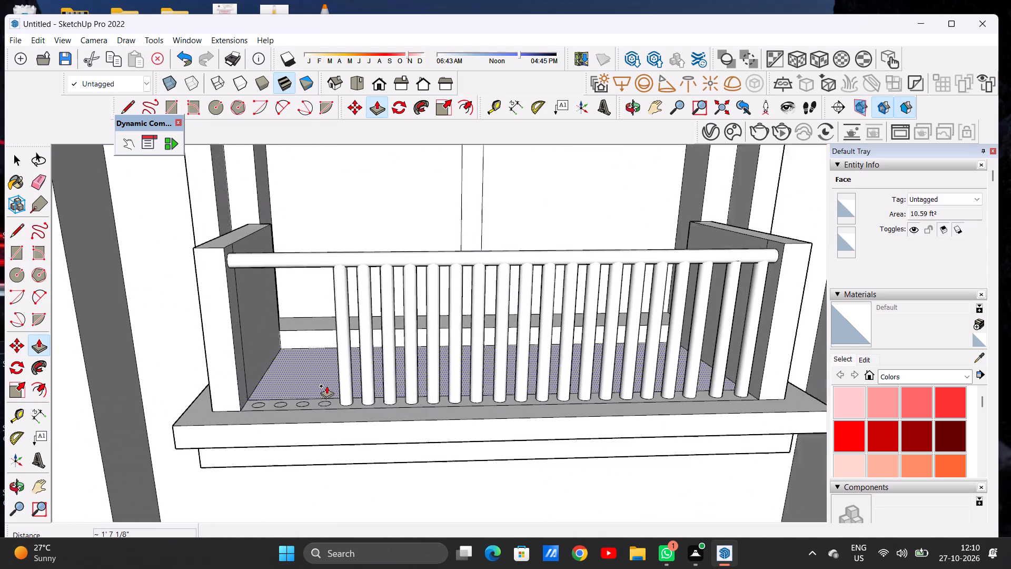
pyautogui.scroll(7, 326, 386)
pyautogui.moveTo(321, 397); pyautogui.dragTo(310, 446, button='middle')
pyautogui.scroll(5, 326, 413)
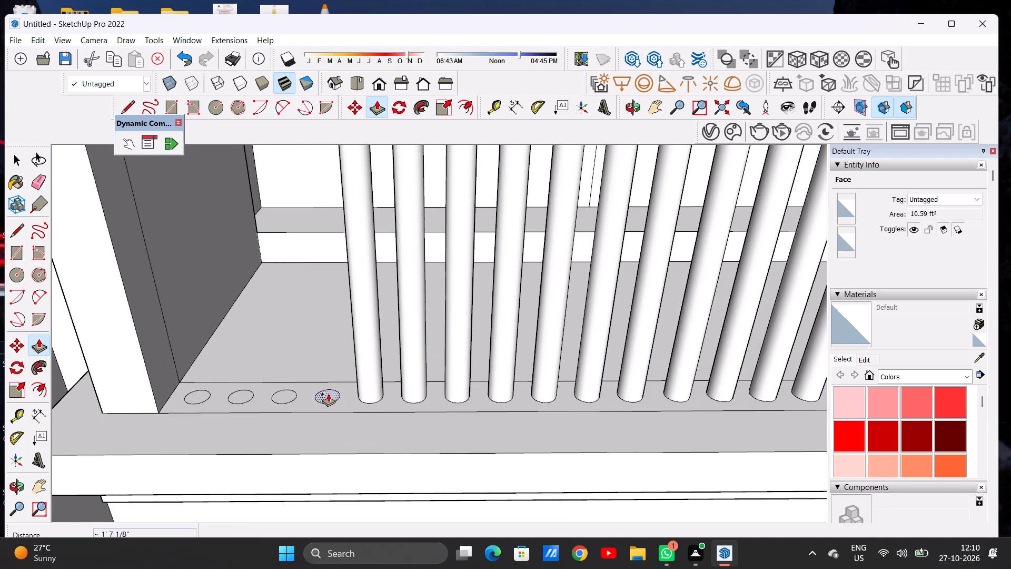
pyautogui.click(328, 394)
pyautogui.scroll(-14, 323, 323)
pyautogui.scroll(2, 330, 268)
pyautogui.scroll(-1, 330, 268)
pyautogui.scroll(3, 330, 268)
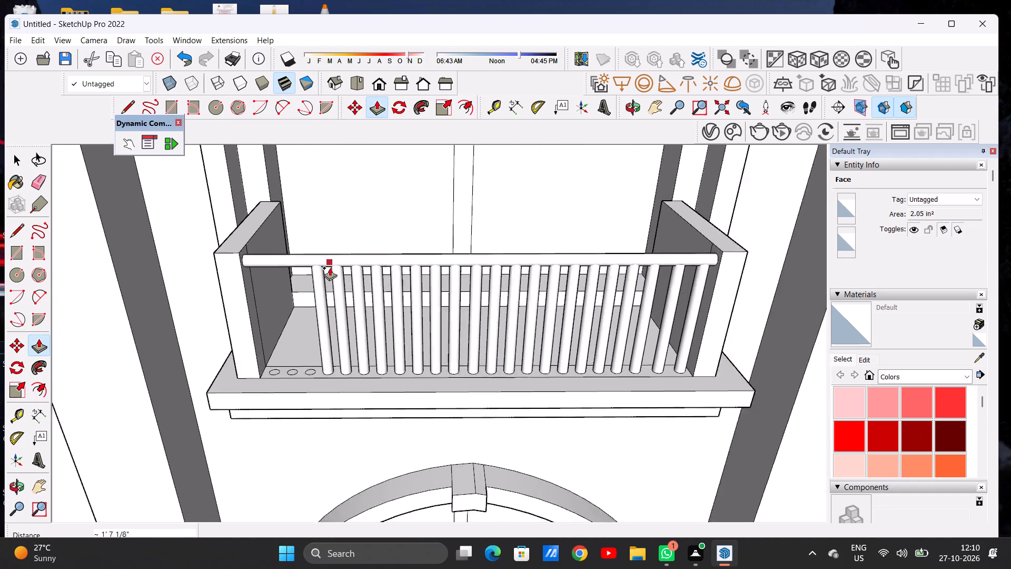
pyautogui.scroll(2, 330, 268)
pyautogui.click(325, 261)
# Extrude the twenty-first baluster circle from the right side wall about 1' 7 1/8" up to the handrail.
pyautogui.scroll(6, 312, 401)
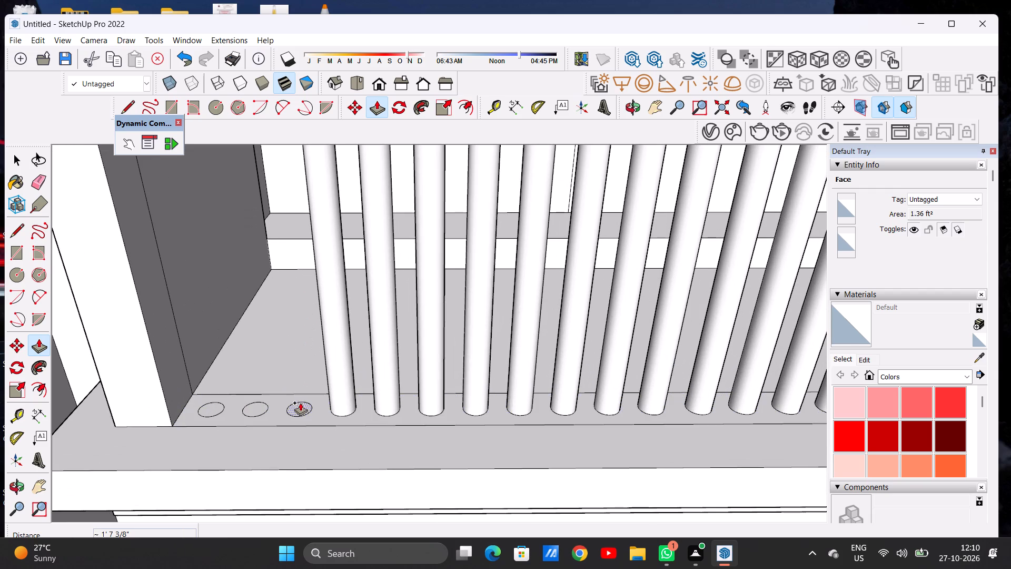
pyautogui.click(302, 403)
pyautogui.scroll(-11, 307, 337)
pyautogui.scroll(4, 308, 266)
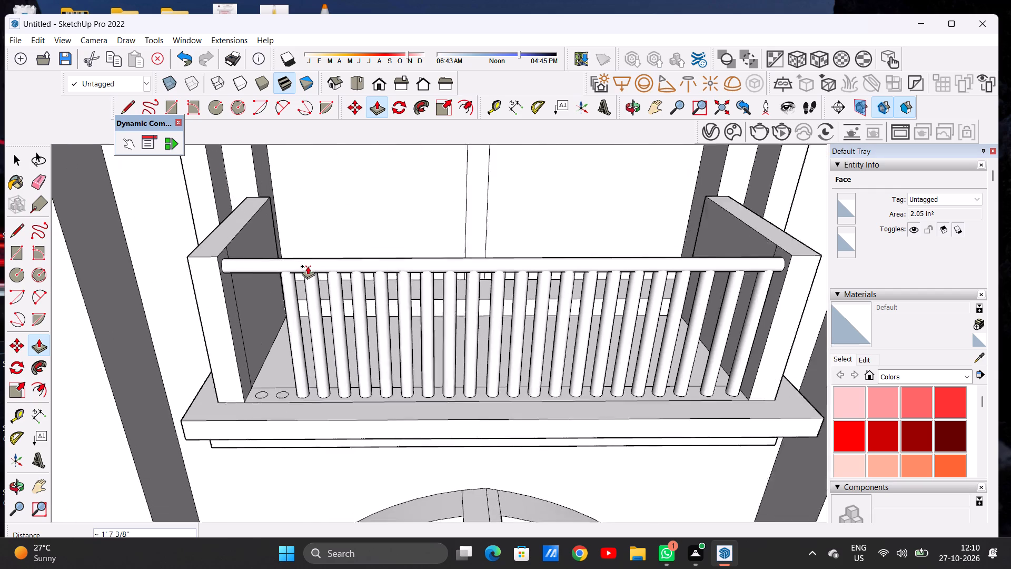
pyautogui.scroll(2, 308, 266)
pyautogui.click(306, 271)
# Extrude the second-to-last baluster circle, near the balcony's left side wall, up to the handrail.
pyautogui.scroll(5, 272, 390)
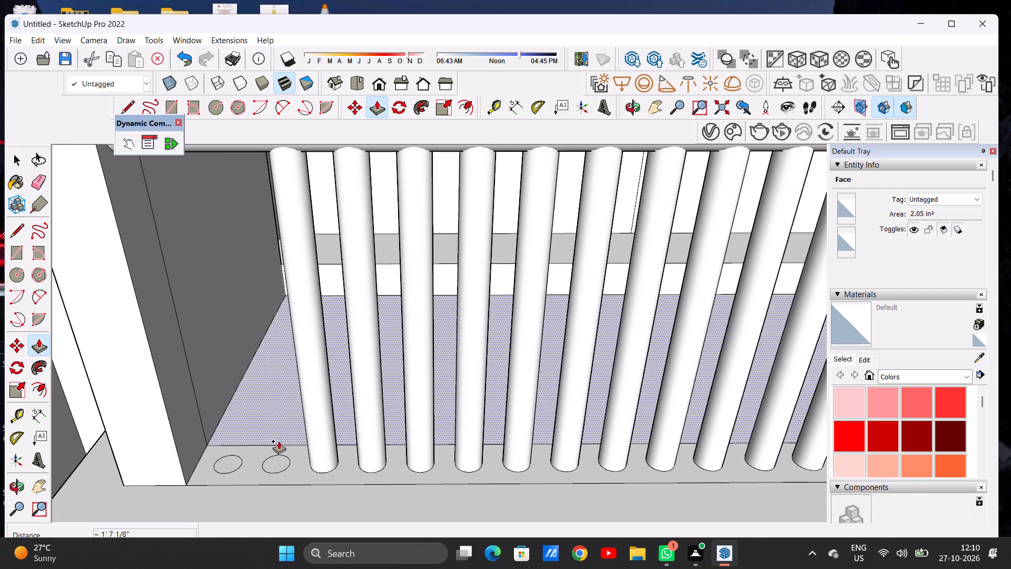
pyautogui.click(277, 464)
pyautogui.scroll(-10, 279, 337)
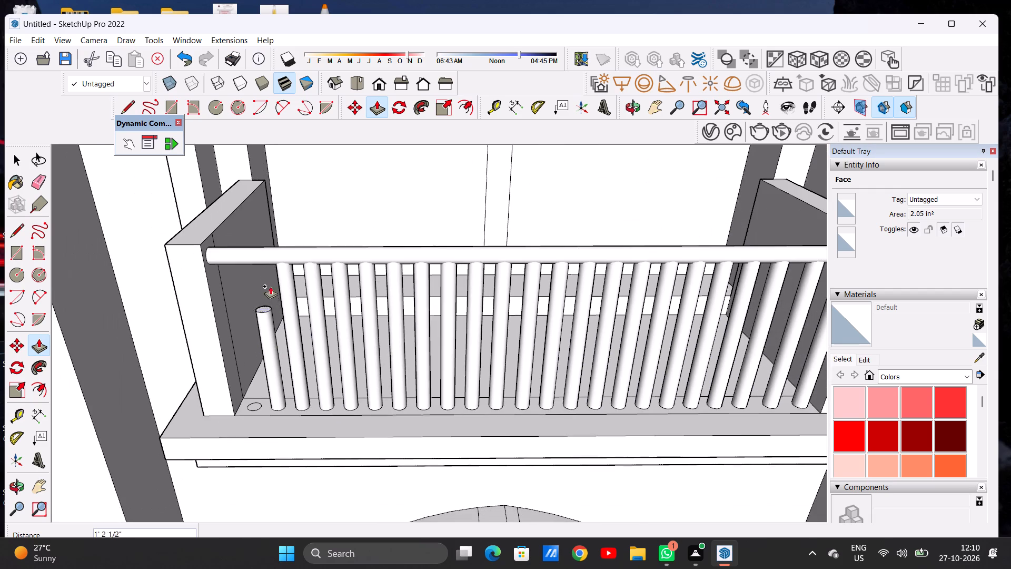
pyautogui.scroll(7, 263, 257)
pyautogui.click(274, 258)
# Extrude the last baluster circle, beside the balcony's left side wall, about 1' 7 3/8" up to the handrail.
pyautogui.scroll(-6, 281, 291)
pyautogui.scroll(4, 286, 408)
pyautogui.scroll(-1, 277, 408)
pyautogui.scroll(8, 277, 408)
pyautogui.click(256, 401)
pyautogui.scroll(-7, 261, 327)
pyautogui.scroll(1, 263, 327)
pyautogui.scroll(-1, 263, 327)
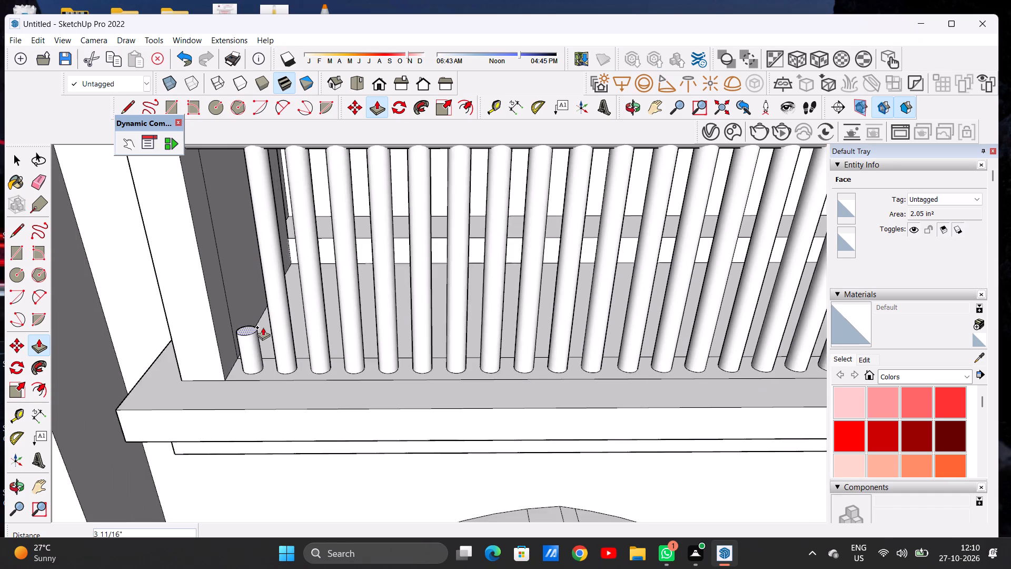
pyautogui.scroll(-7, 263, 328)
pyautogui.scroll(5, 262, 243)
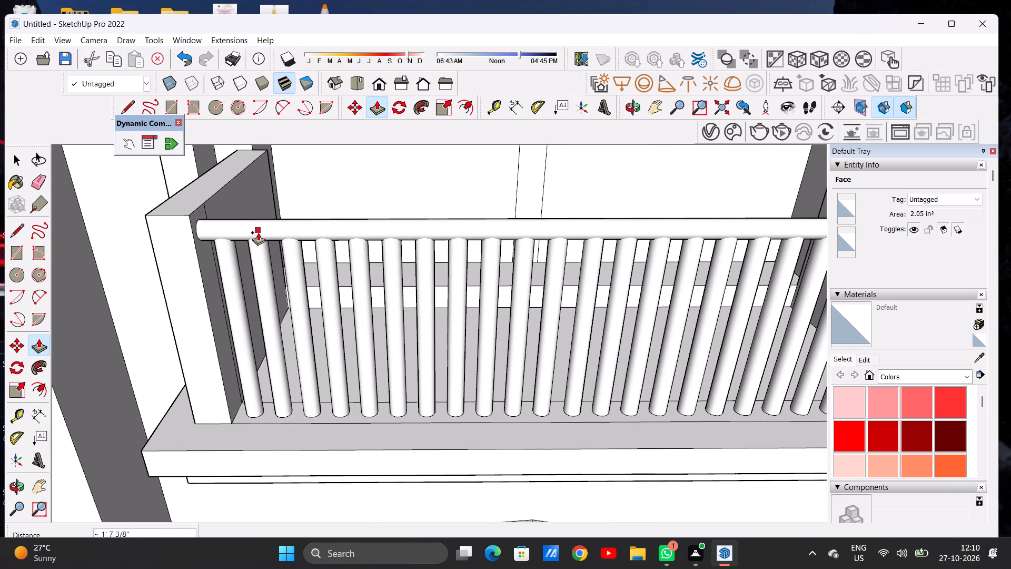
pyautogui.click(258, 232)
pyautogui.press('space')
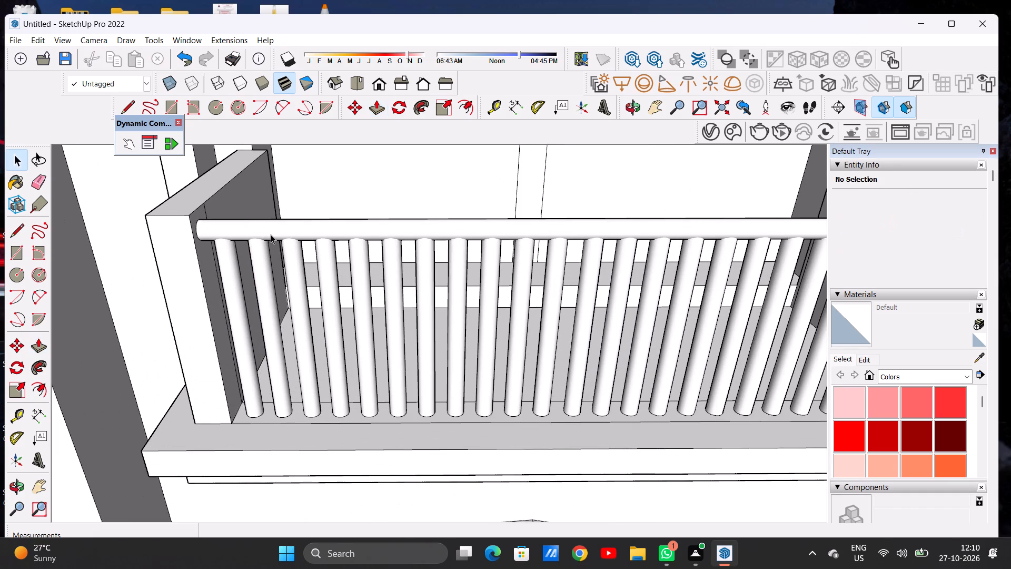
# Examine the whole building facade from the front and at an angle, including both middle-bay balconies and the open top-storey bay.
pyautogui.scroll(-20, 356, 399)
pyautogui.scroll(-7, 356, 399)
pyautogui.moveTo(432, 403); pyautogui.dragTo(435, 323, button='middle')
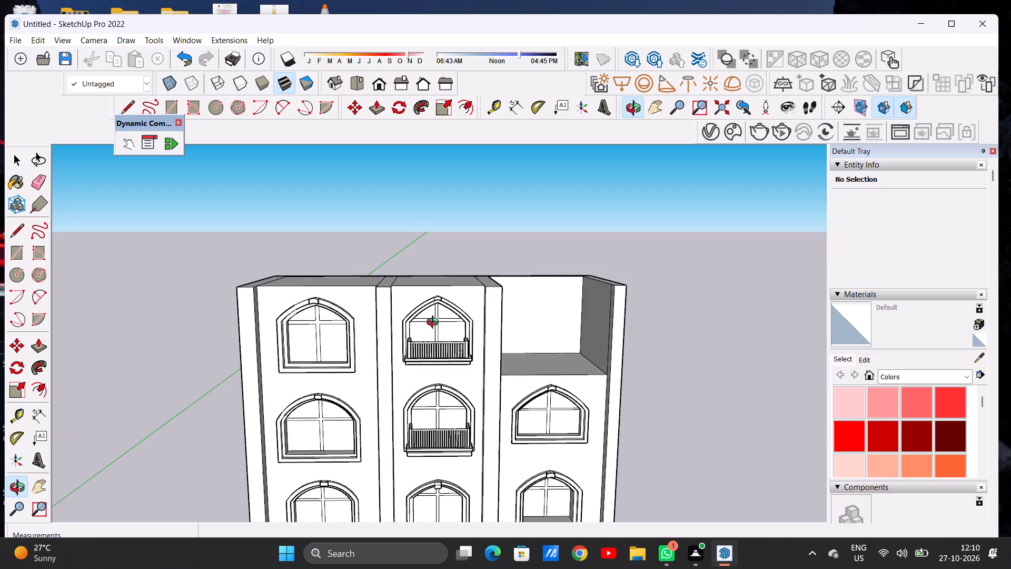
pyautogui.moveTo(435, 323); pyautogui.dragTo(435, 313, button='middle')
pyautogui.scroll(-6, 423, 316)
pyautogui.scroll(8, 448, 393)
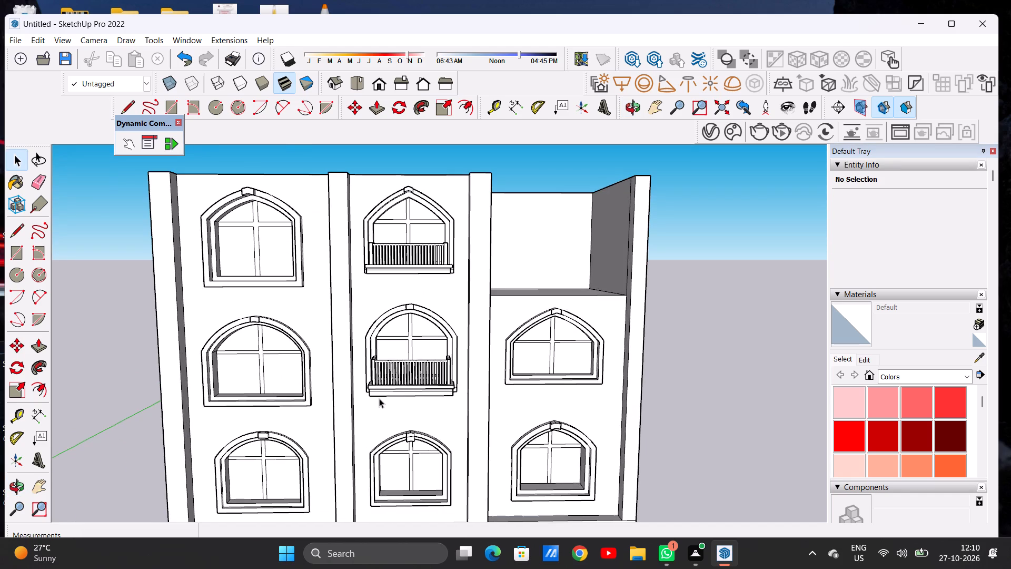
pyautogui.scroll(-6, 379, 398)
pyautogui.scroll(-7, 402, 358)
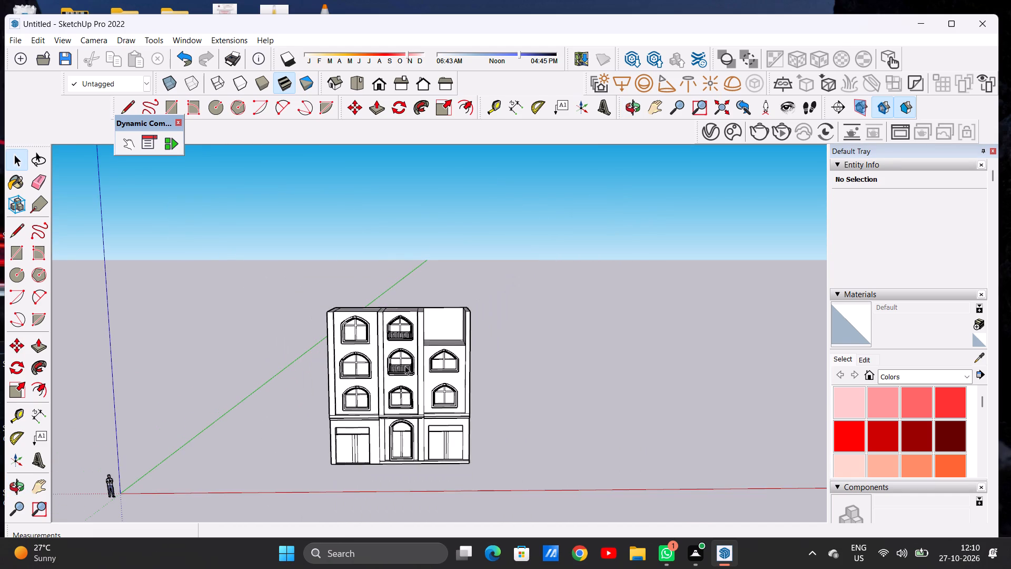
pyautogui.scroll(6, 402, 418)
pyautogui.moveTo(427, 409); pyautogui.dragTo(249, 387, button='middle')
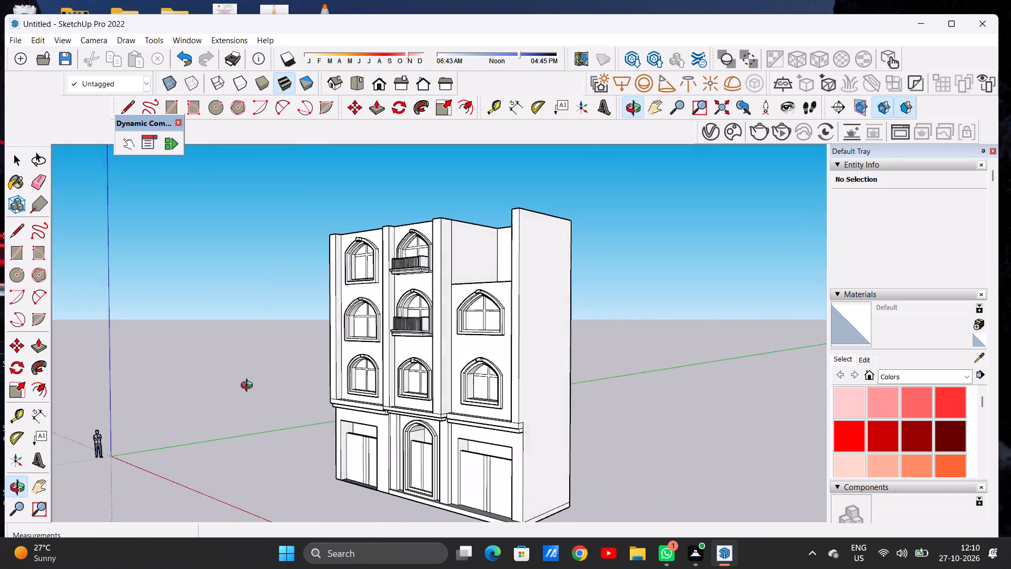
pyautogui.moveTo(249, 387); pyautogui.dragTo(419, 387, button='middle')
pyautogui.scroll(-5, 354, 385)
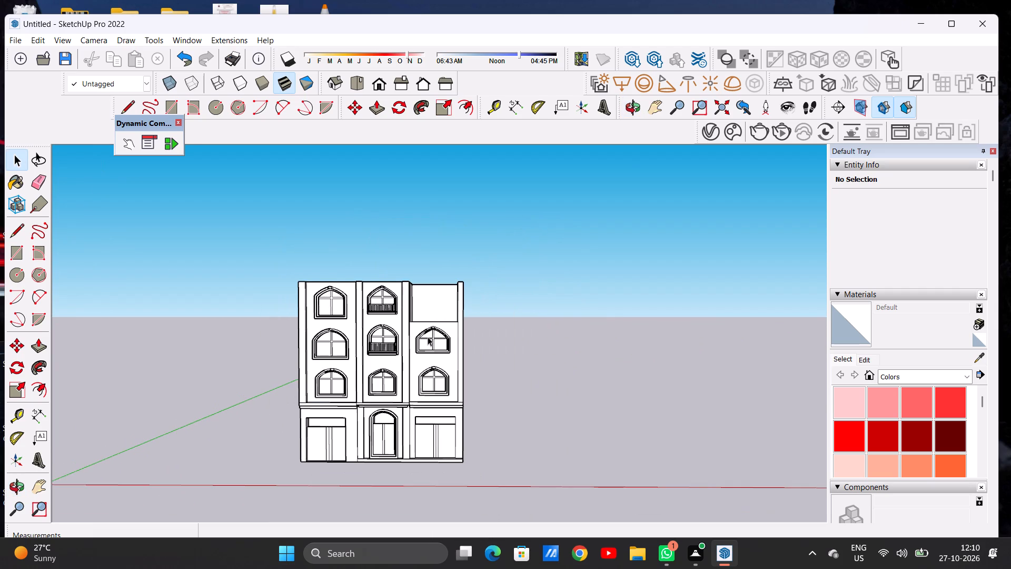
pyautogui.scroll(-3, 498, 364)
pyautogui.scroll(7, 441, 306)
pyautogui.scroll(-11, 415, 315)
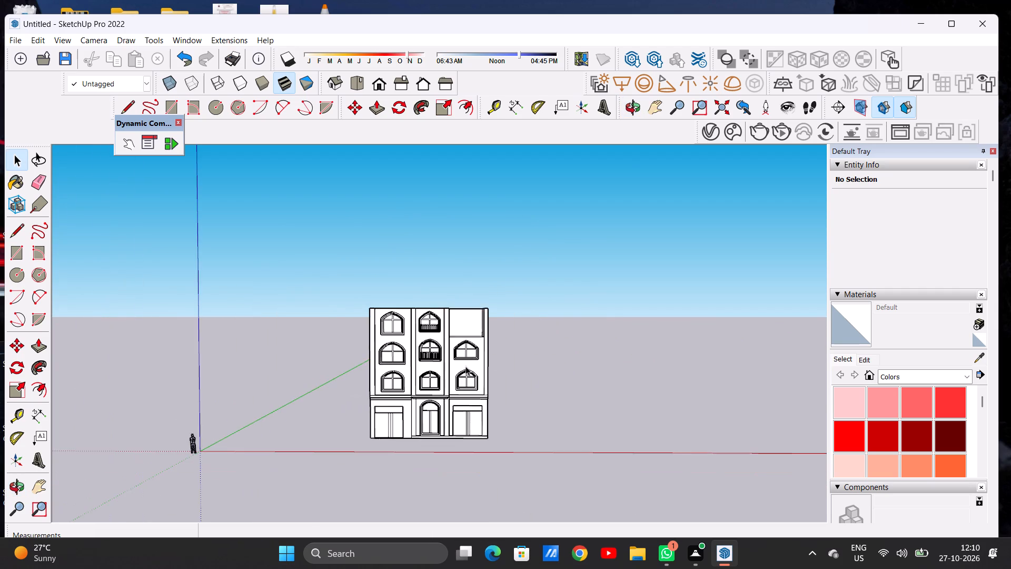
pyautogui.scroll(7, 448, 363)
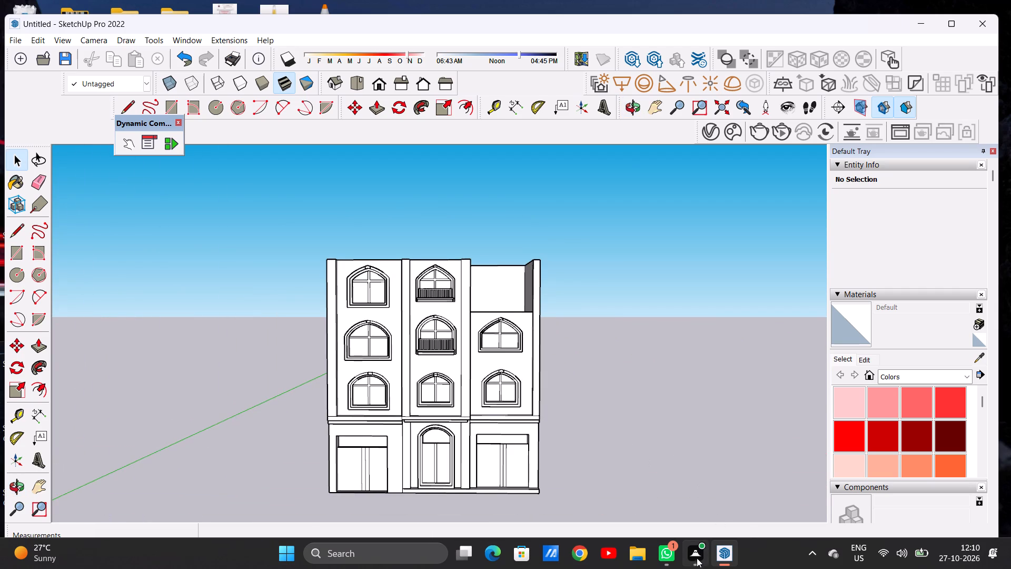
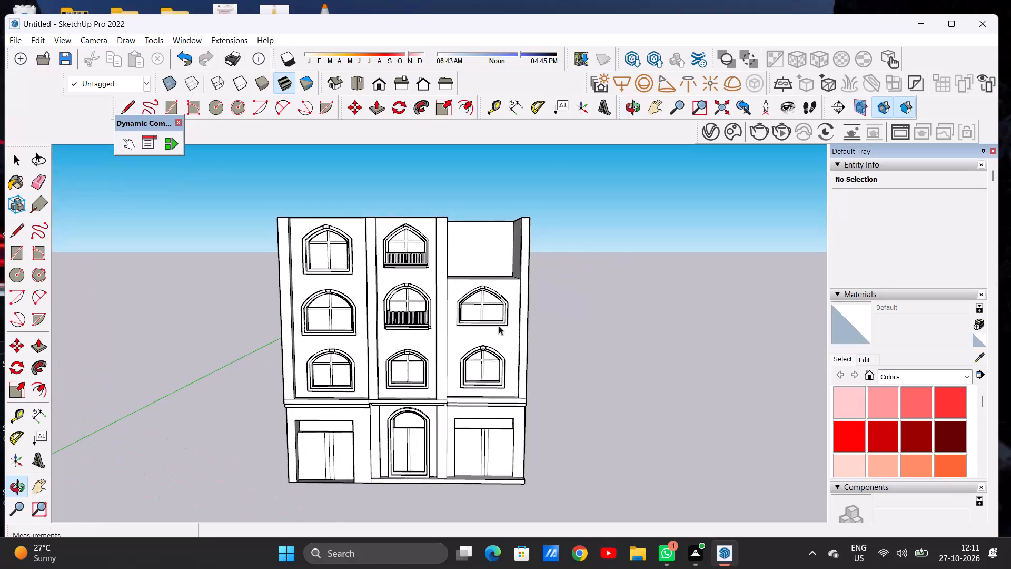
# Examine the whole building from the front and from above, including the balconies and the open top-storey bay.
pyautogui.scroll(-9, 587, 250)
pyautogui.moveTo(611, 270); pyautogui.dragTo(570, 268, button='middle')
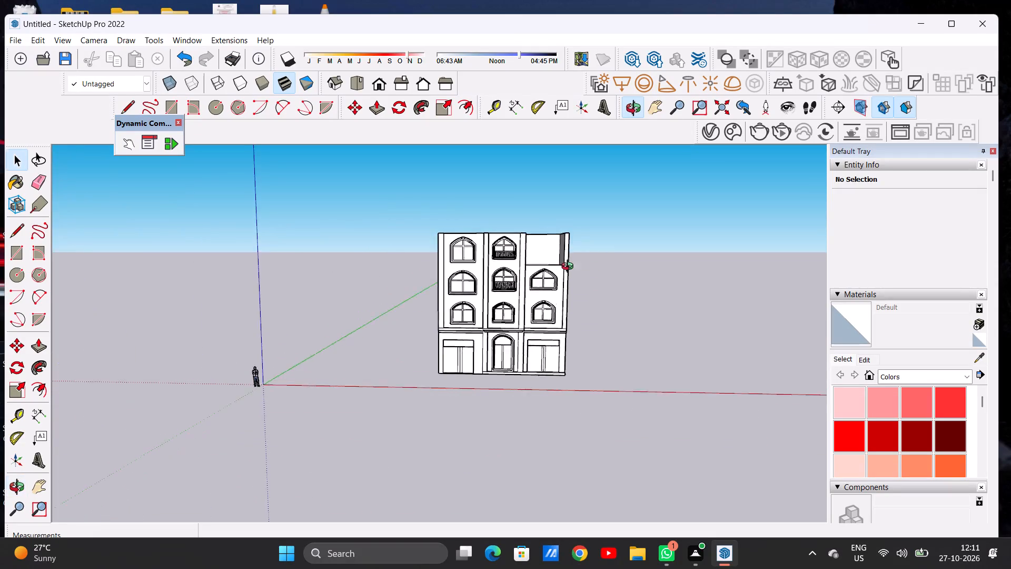
pyautogui.moveTo(570, 268); pyautogui.dragTo(533, 351, button='middle')
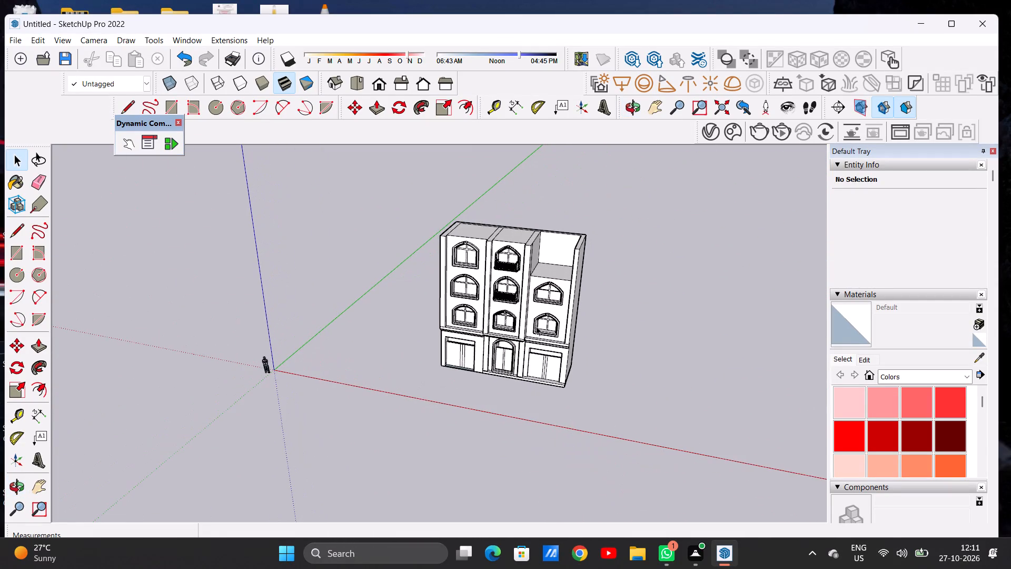
pyautogui.scroll(1, 547, 247)
pyautogui.scroll(-1, 546, 240)
pyautogui.scroll(7, 546, 240)
pyautogui.scroll(-5, 354, 268)
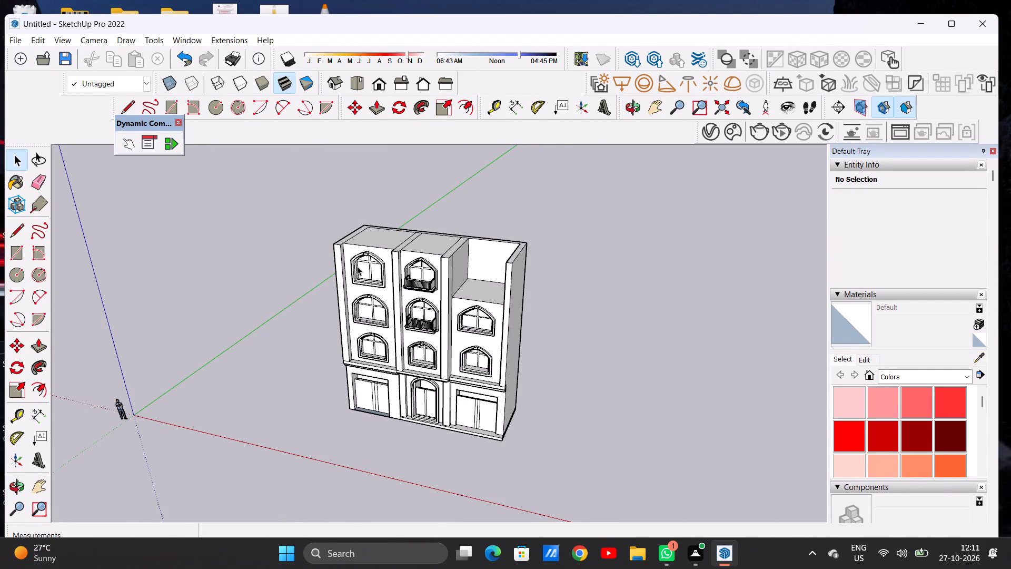
pyautogui.scroll(6, 384, 260)
pyautogui.moveTo(382, 259); pyautogui.dragTo(406, 211, button='middle')
pyautogui.scroll(-4, 510, 217)
pyautogui.scroll(-4, 560, 199)
pyautogui.scroll(9, 548, 253)
pyautogui.scroll(1, 498, 223)
pyautogui.moveTo(498, 223); pyautogui.dragTo(499, 284, button='middle')
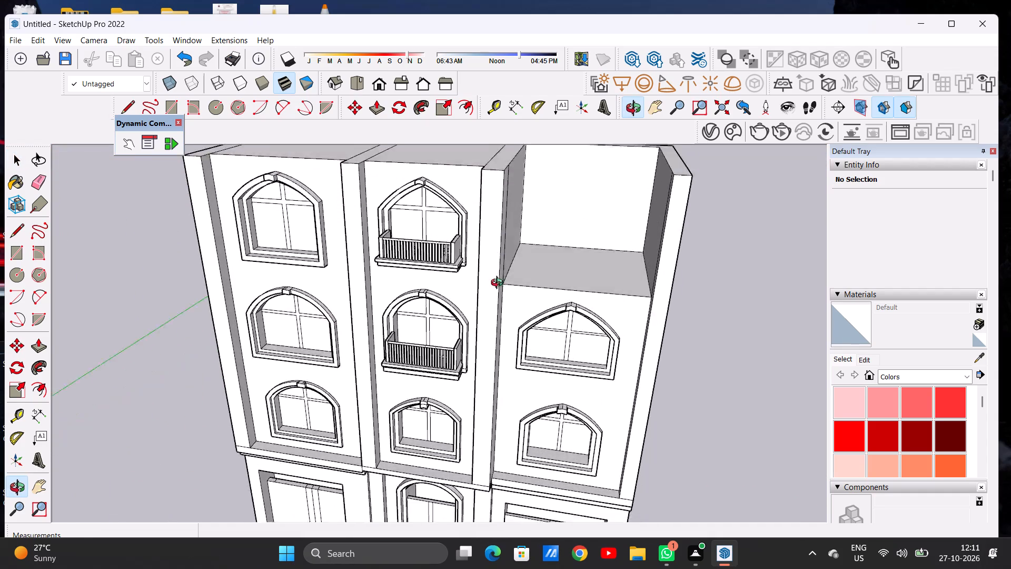
pyautogui.moveTo(499, 284); pyautogui.dragTo(511, 309, button='middle')
pyautogui.scroll(-7, 398, 256)
pyautogui.moveTo(409, 277); pyautogui.dragTo(430, 298, button='middle')
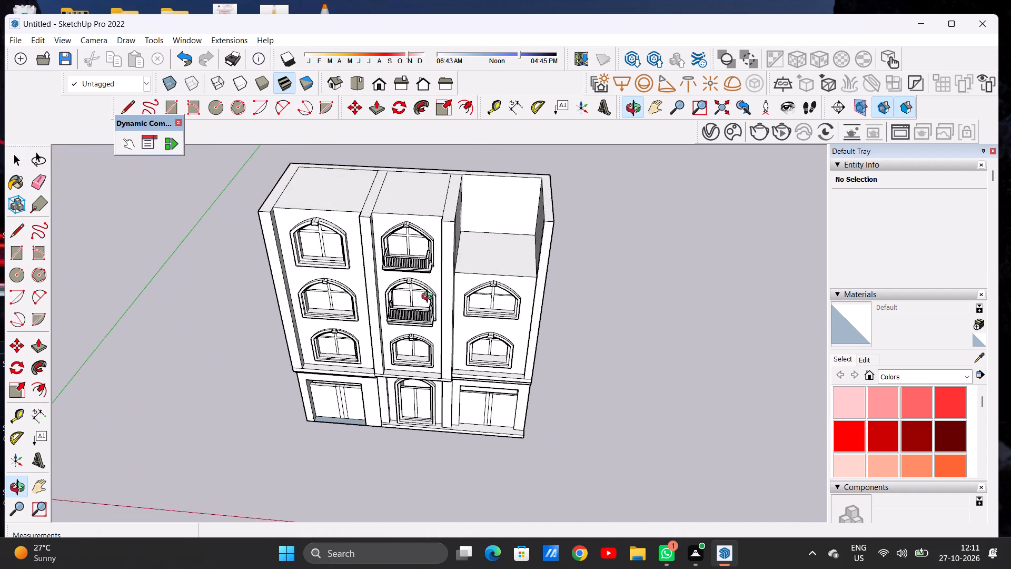
pyautogui.moveTo(430, 298); pyautogui.dragTo(417, 297, button='middle')
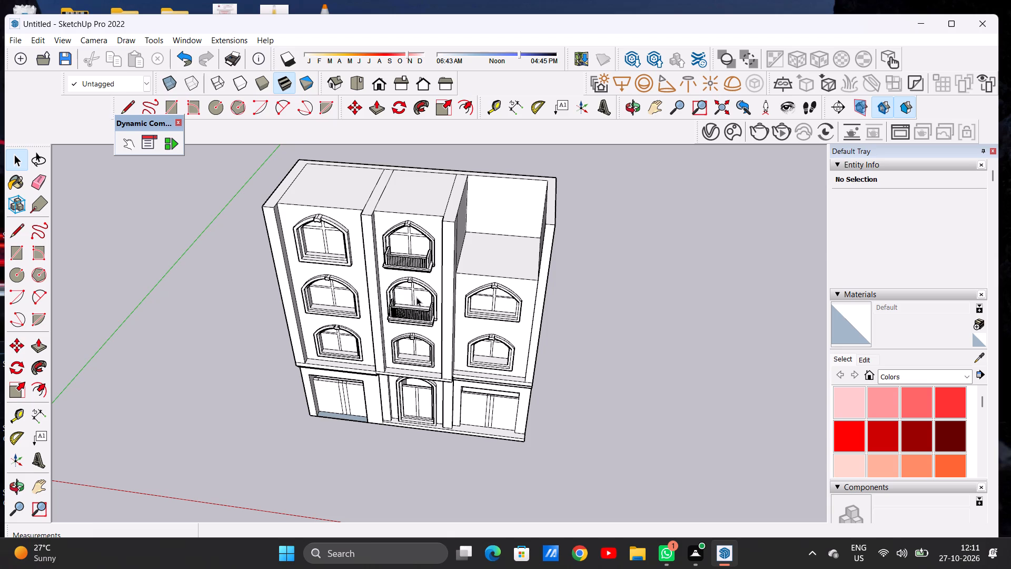
# Push/Pull the floor face of the open top-storey right bay up 10' to align with the building's top.
pyautogui.scroll(-7, 459, 330)
pyautogui.scroll(9, 490, 290)
pyautogui.moveTo(495, 312); pyautogui.dragTo(502, 268, button='middle')
pyautogui.scroll(6, 508, 288)
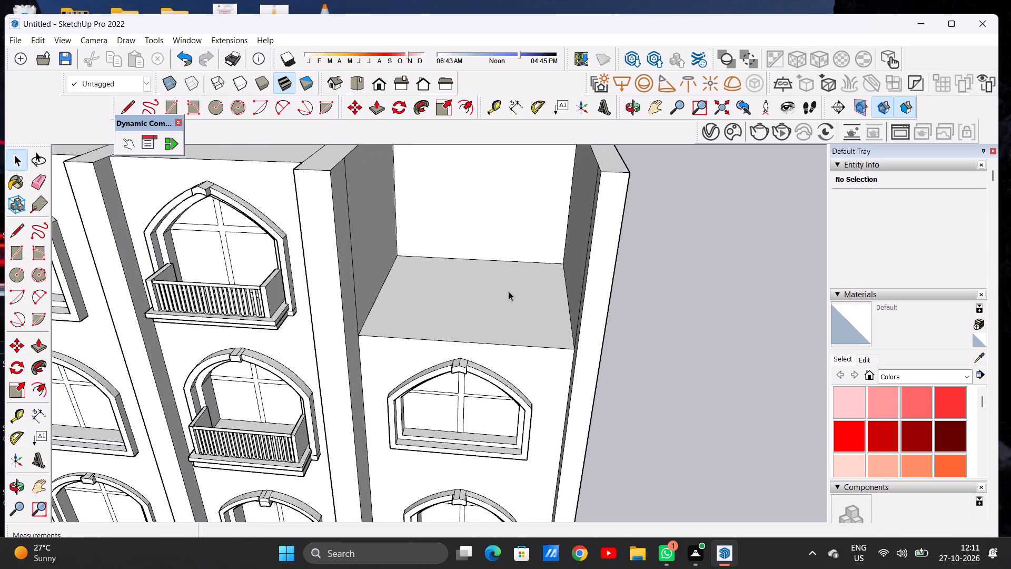
pyautogui.press('p')
pyautogui.click(529, 327)
pyautogui.scroll(-6, 543, 284)
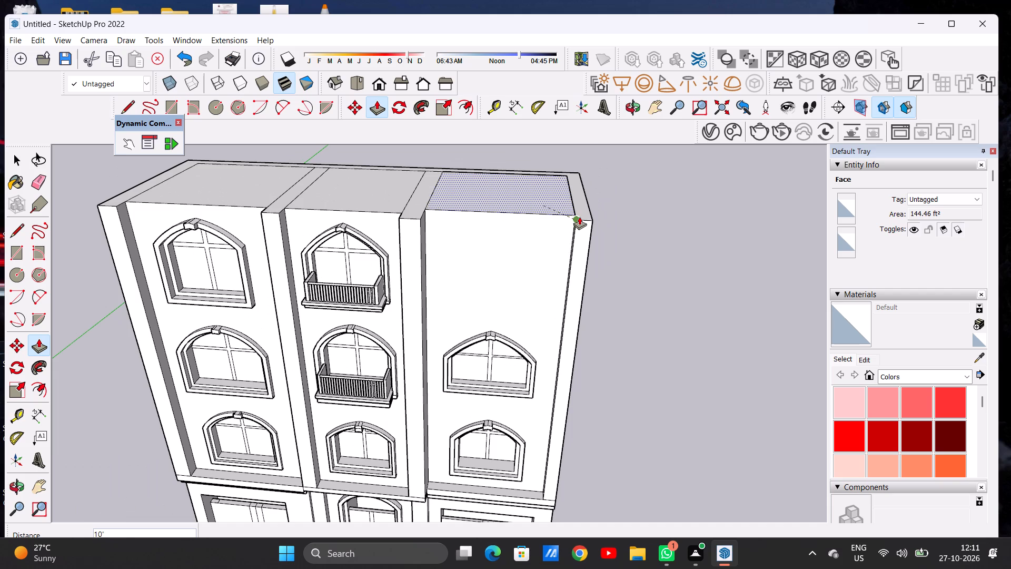
pyautogui.click(579, 218)
pyautogui.press('space')
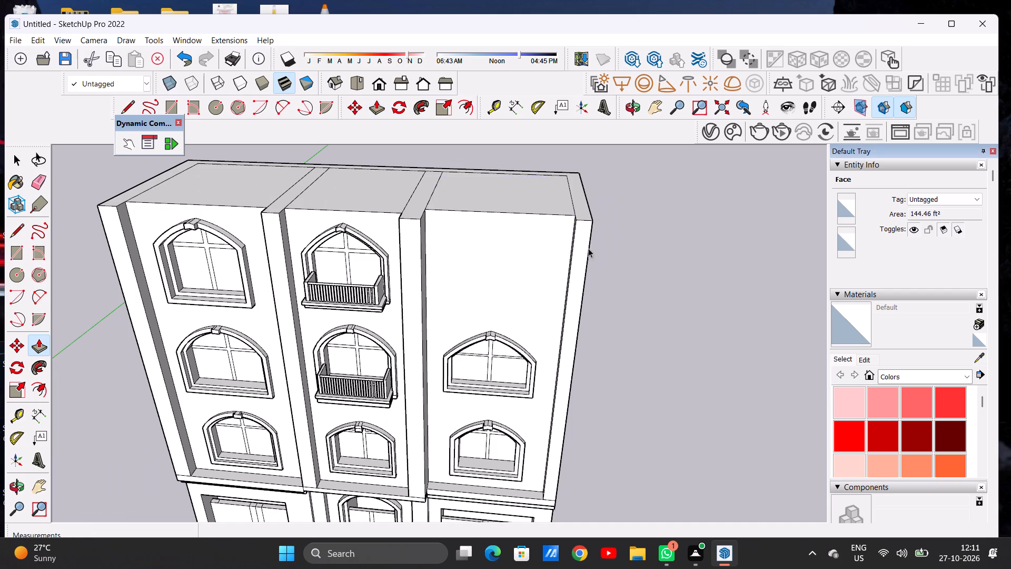
# Draw a rectangle about 9' 1 1/8" by 4' 3 7/16" on the blank top-storey wall of the right bay.
pyautogui.scroll(-5, 609, 267)
pyautogui.moveTo(553, 305); pyautogui.dragTo(566, 192, button='middle')
pyautogui.scroll(6, 537, 232)
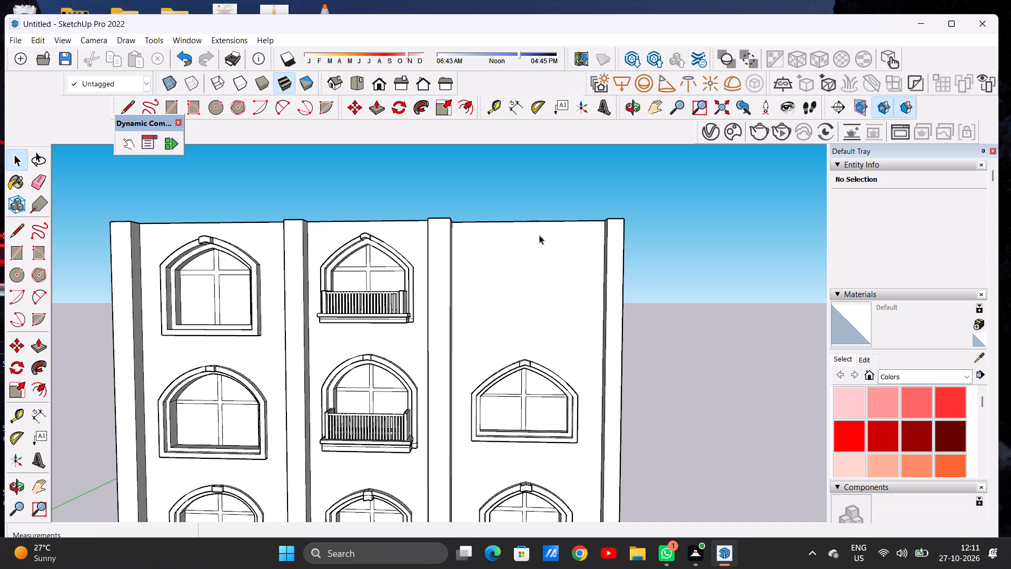
pyautogui.scroll(-13, 537, 246)
pyautogui.scroll(10, 526, 276)
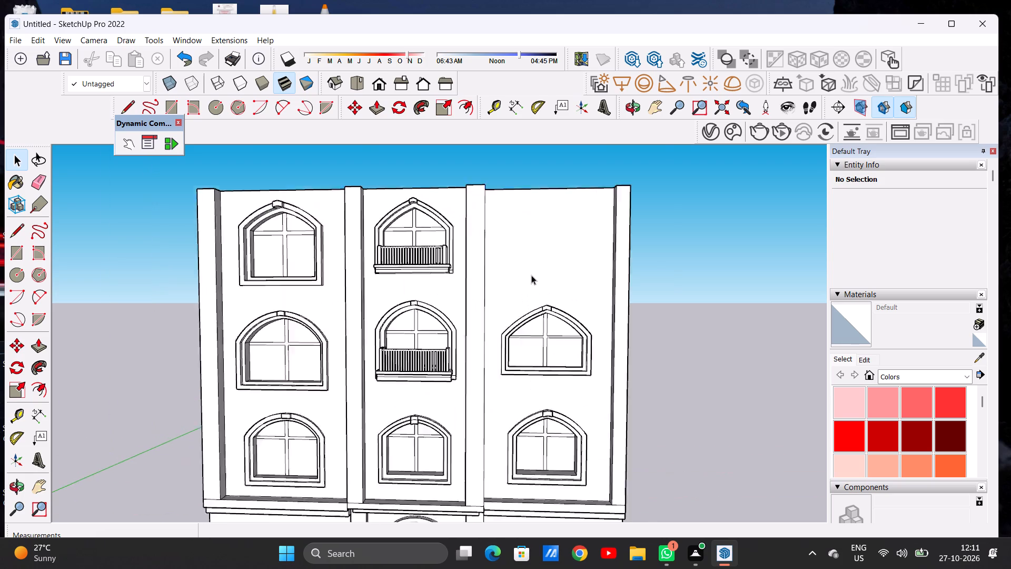
pyautogui.scroll(2, 531, 275)
pyautogui.press('r')
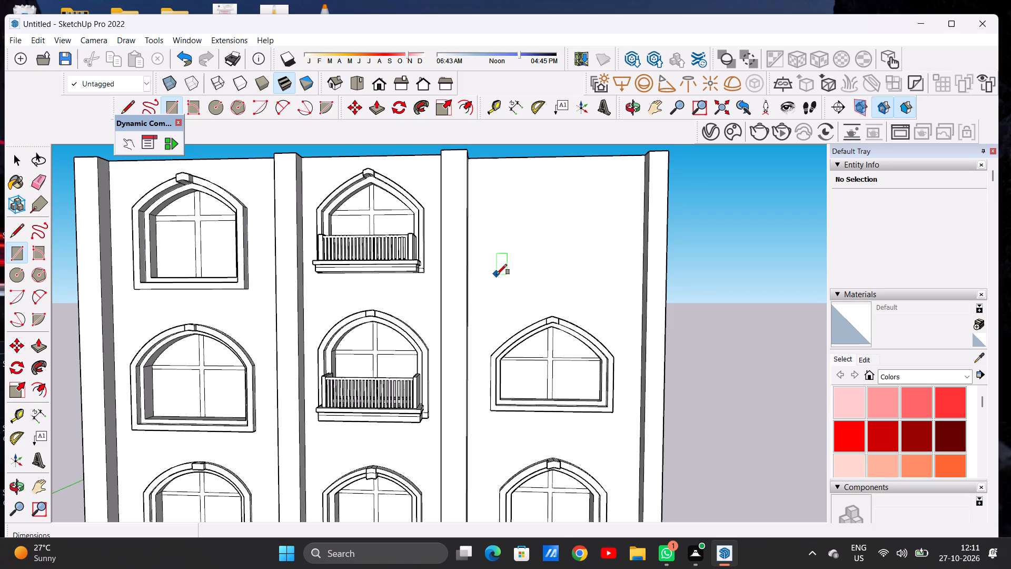
pyautogui.scroll(-6, 507, 263)
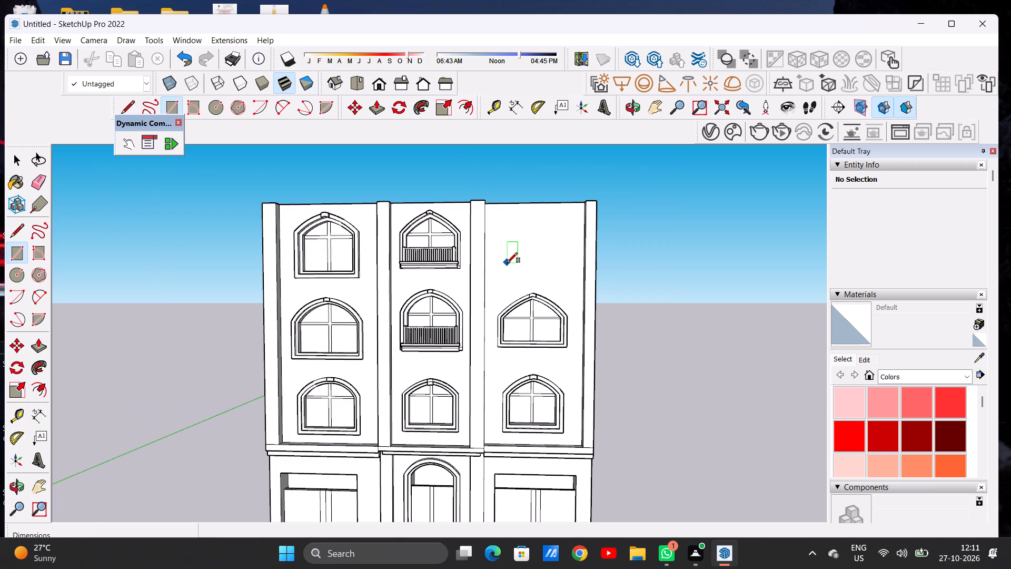
pyautogui.scroll(5, 507, 263)
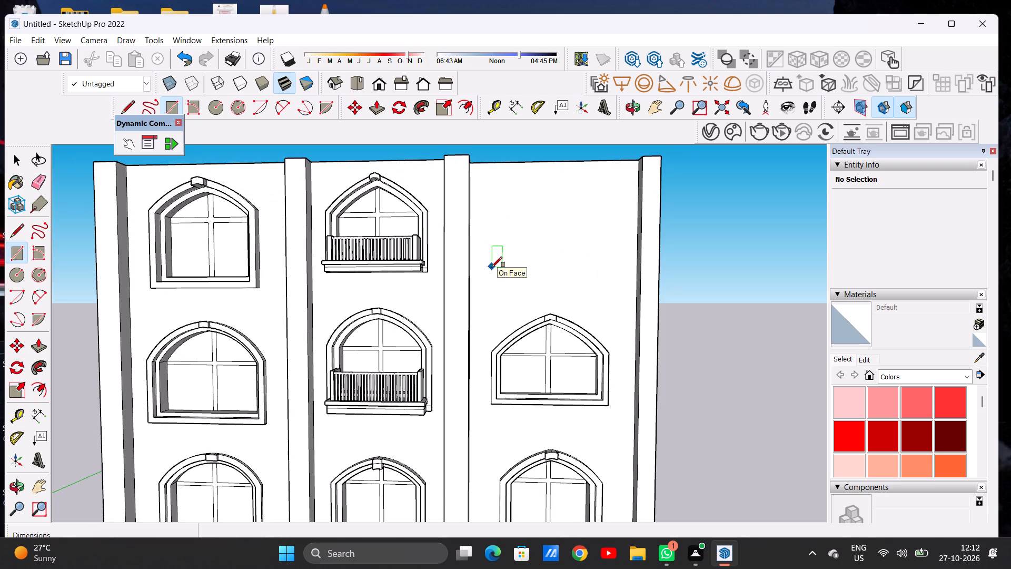
pyautogui.click(492, 267)
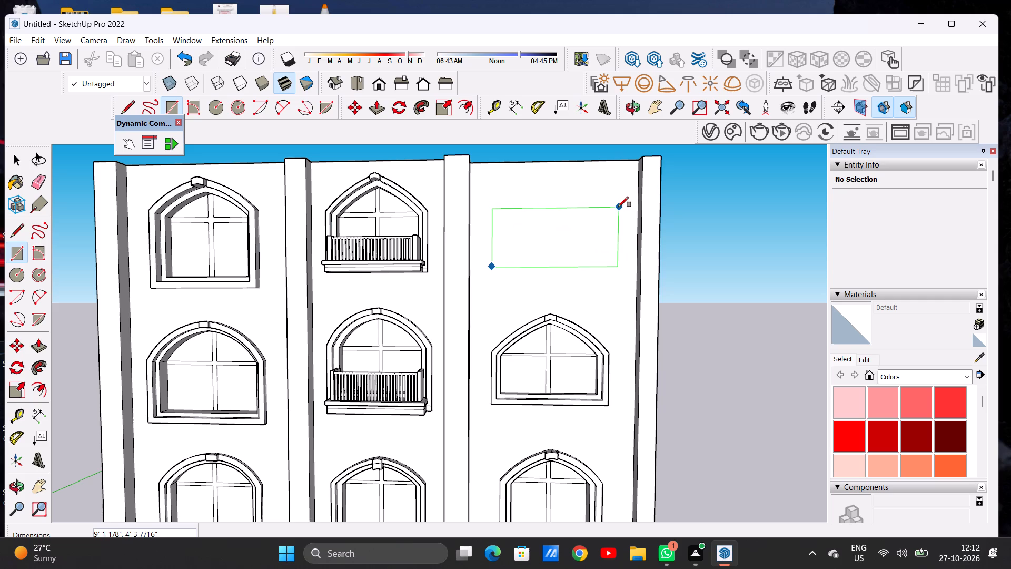
pyautogui.click(618, 207)
# Draw a second rectangle about 9' 1 1/8" by 2' 6 1/8" directly on top of the first one, sharing its upper edge.
pyautogui.click(497, 207)
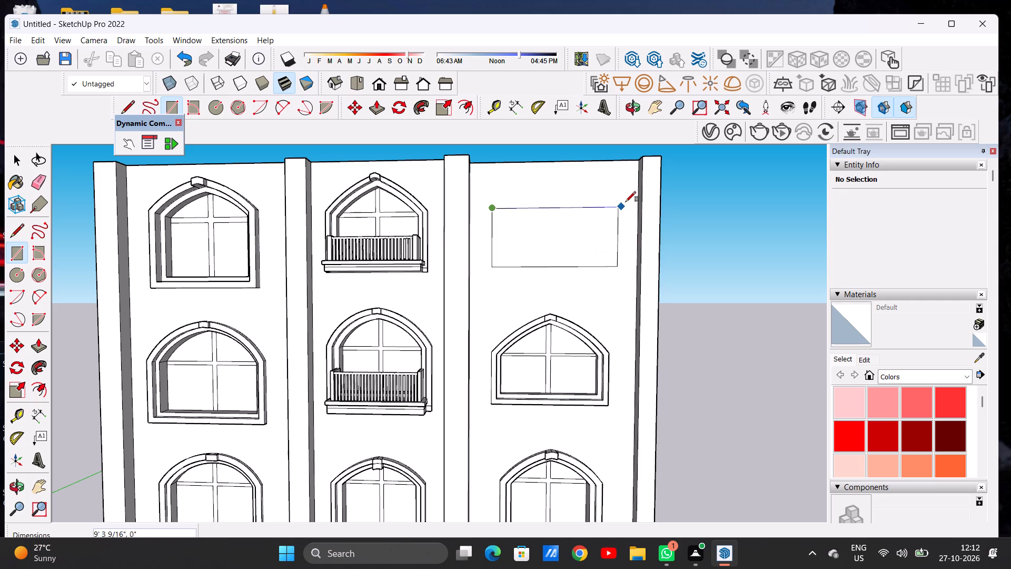
pyautogui.click(618, 202)
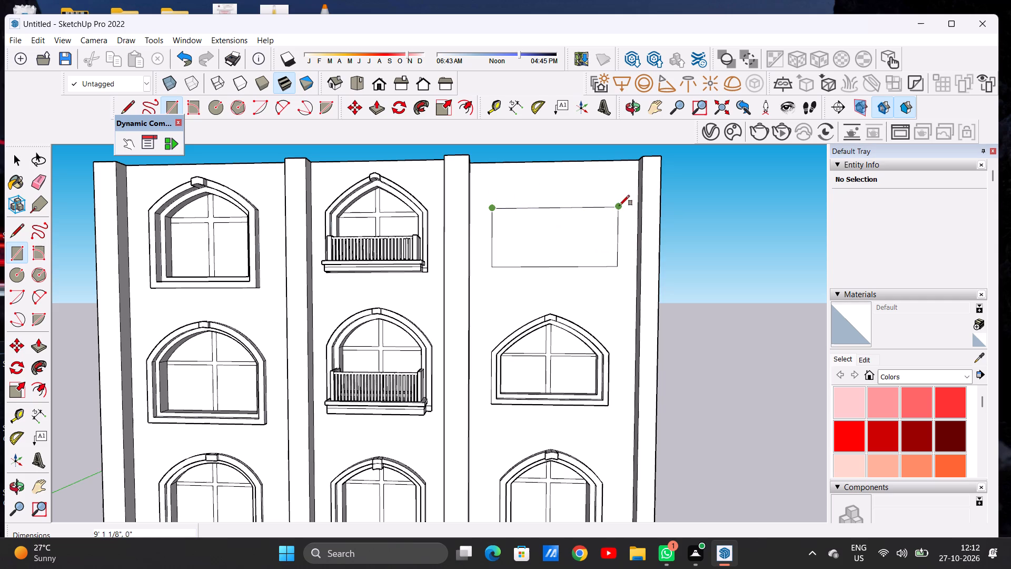
pyautogui.click(619, 205)
pyautogui.click(620, 172)
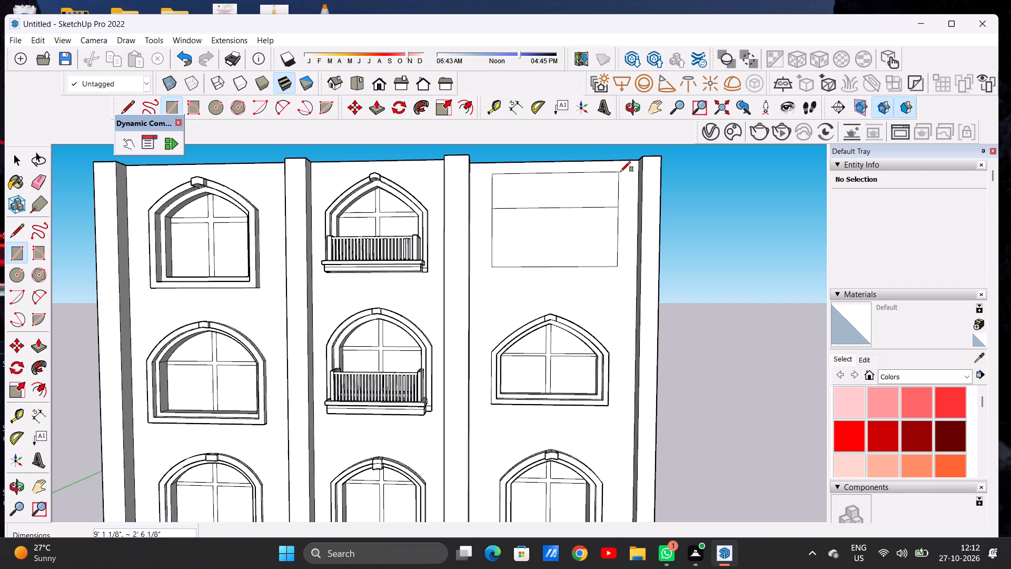
pyautogui.press('space')
# Draw two vertical lines about 6' 9 9/16" long through both stacked rectangles, one slightly inside each end.
pyautogui.scroll(-10, 543, 261)
pyautogui.scroll(7, 546, 247)
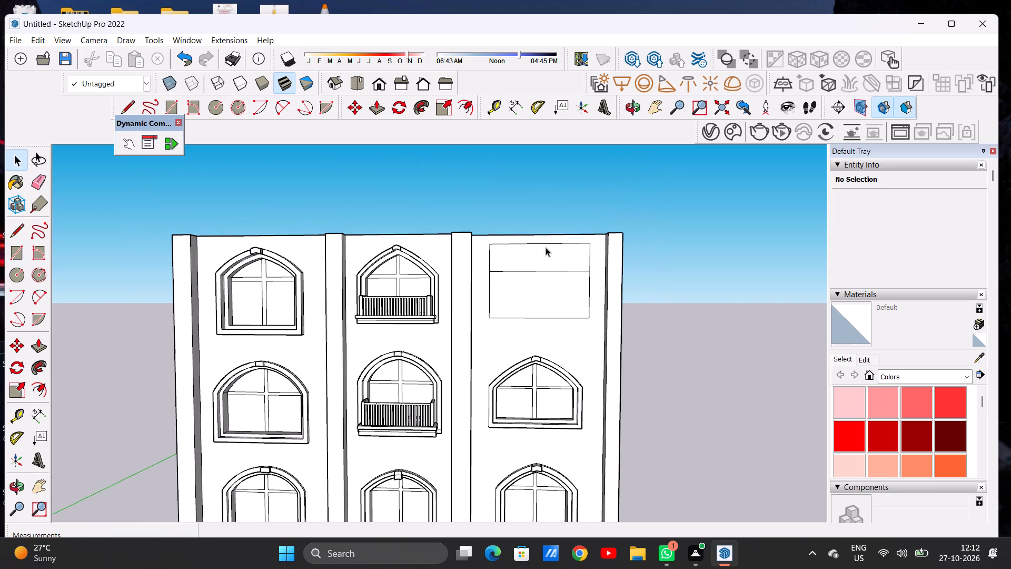
pyautogui.moveTo(546, 280); pyautogui.dragTo(547, 263, button='middle')
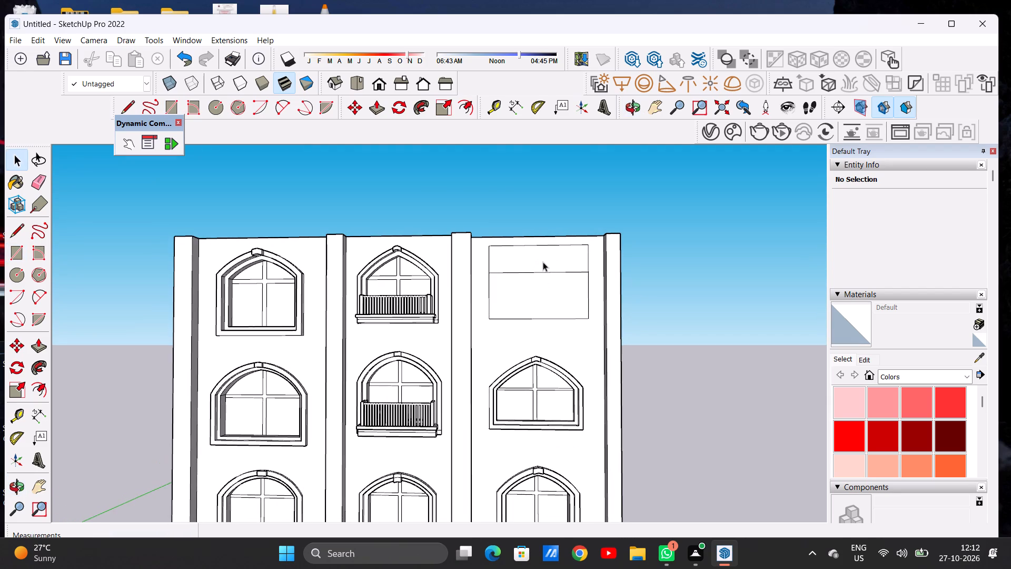
pyautogui.scroll(-5, 532, 259)
pyautogui.scroll(7, 547, 289)
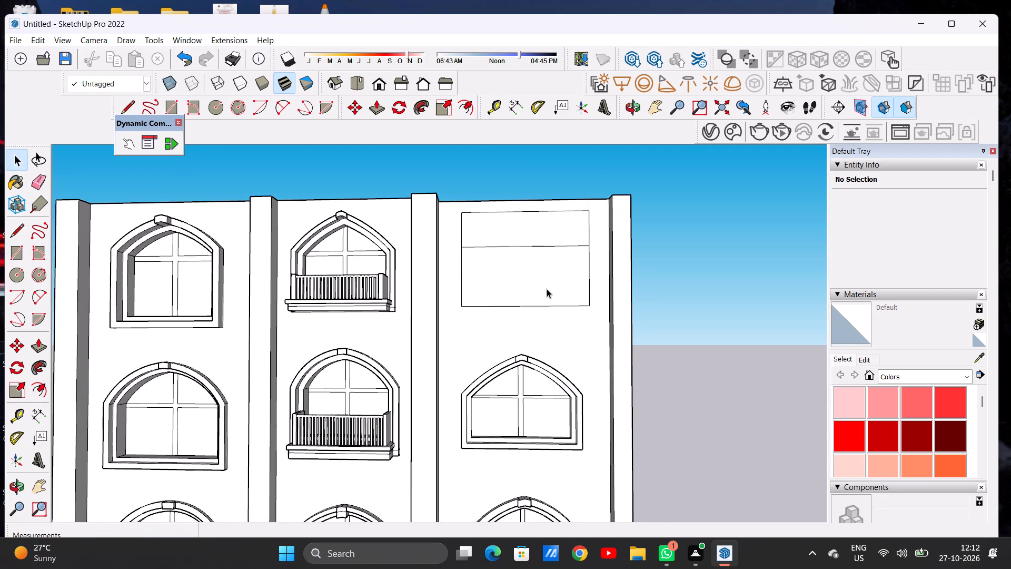
pyautogui.scroll(-5, 521, 292)
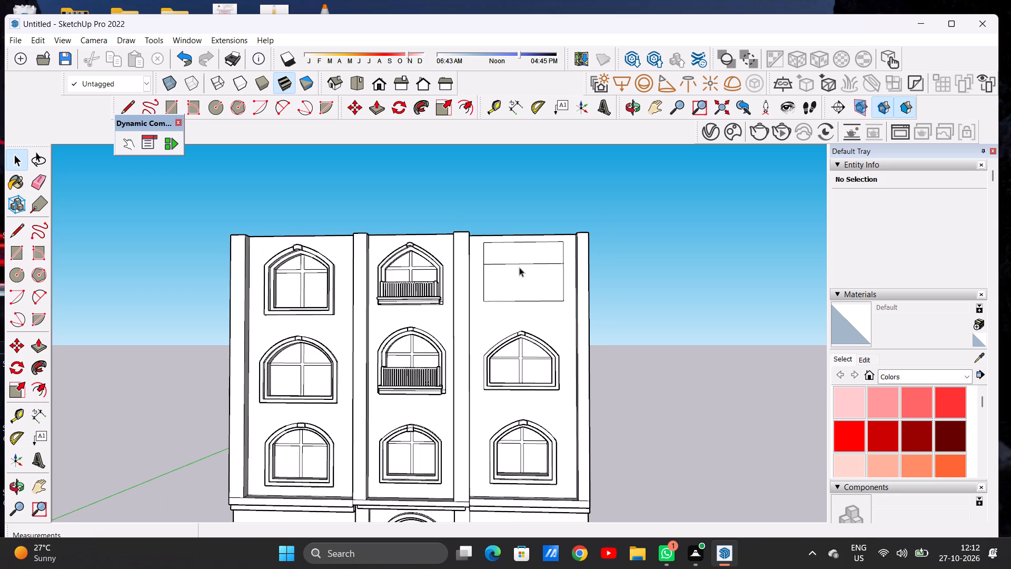
pyautogui.scroll(5, 519, 260)
pyautogui.press('l')
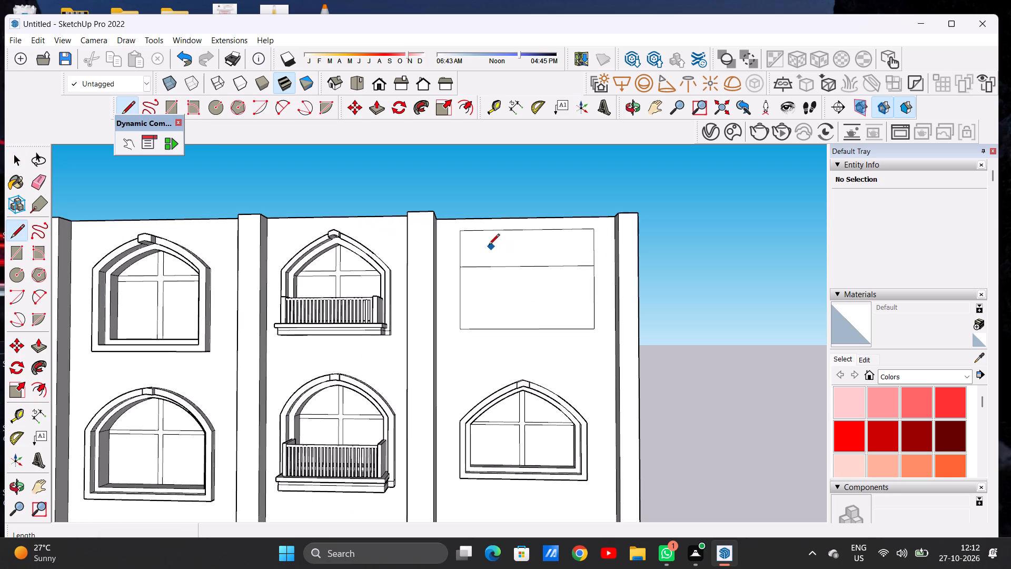
pyautogui.click(475, 233)
pyautogui.click(477, 328)
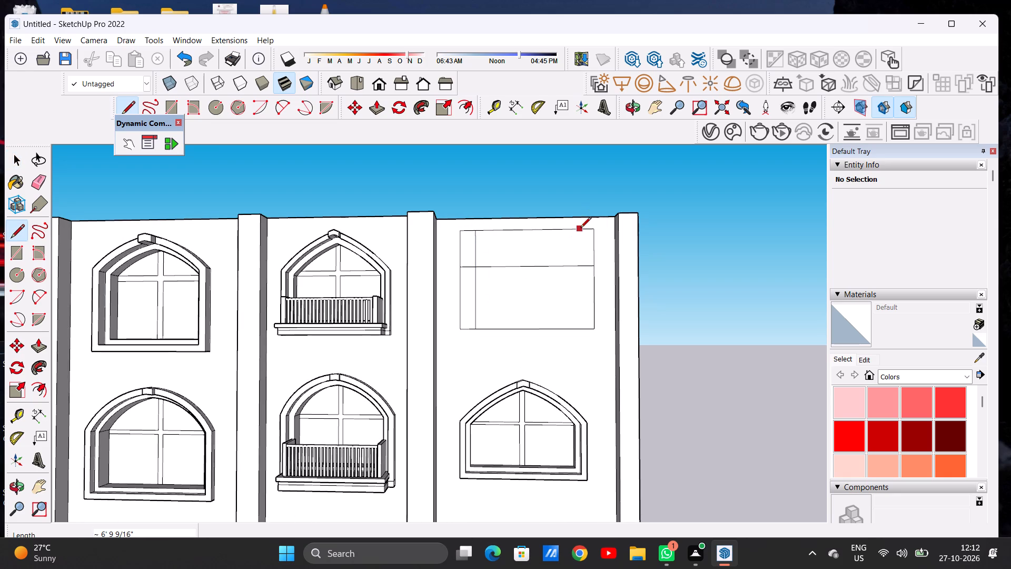
pyautogui.click(580, 231)
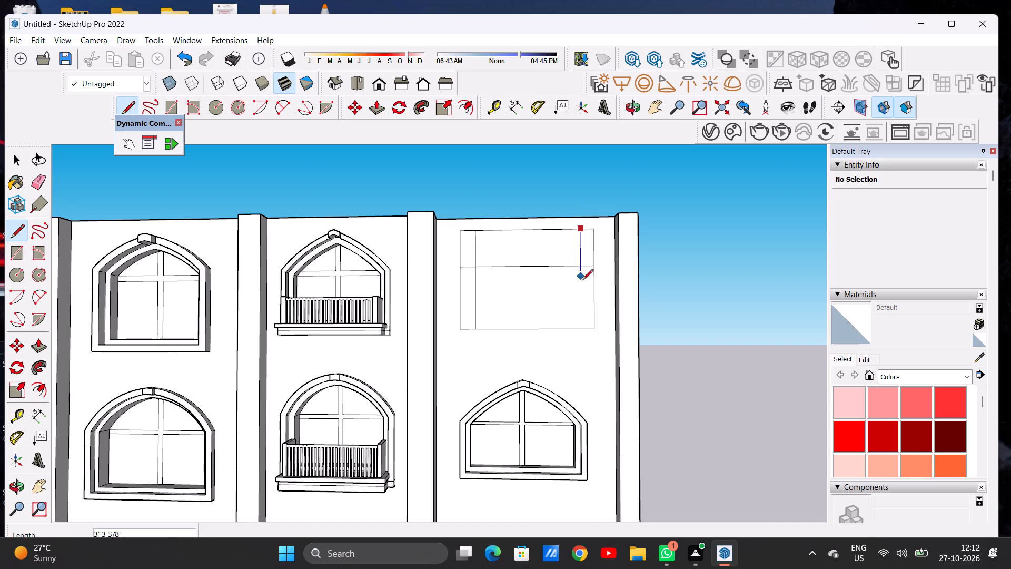
pyautogui.click(580, 329)
# Erase the rectangle edges outside the two vertical lines, leaving a narrower two-part window outline.
pyautogui.press('e')
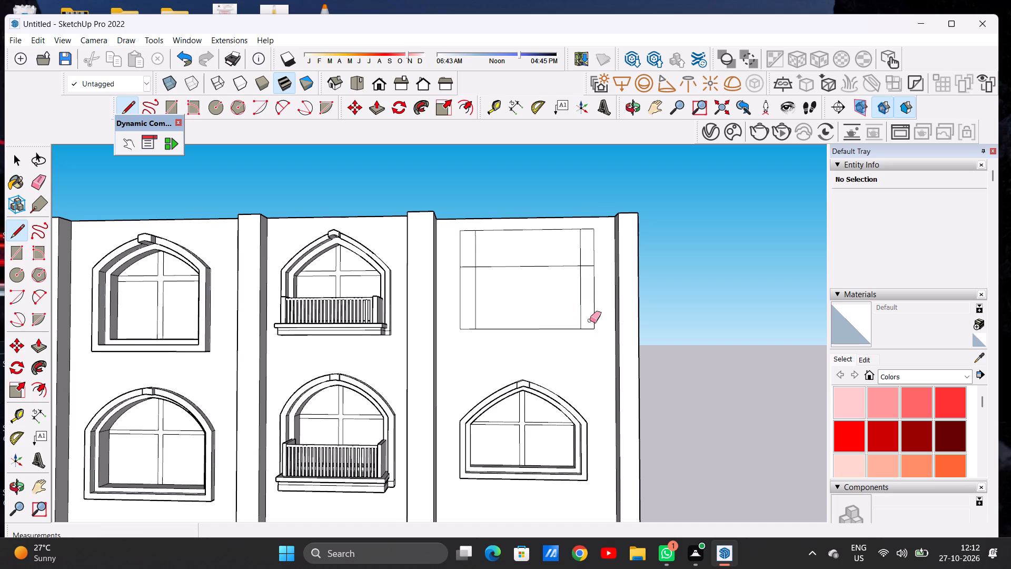
pyautogui.moveTo(590, 320); pyautogui.dragTo(593, 337)
pyautogui.moveTo(590, 262); pyautogui.dragTo(597, 277)
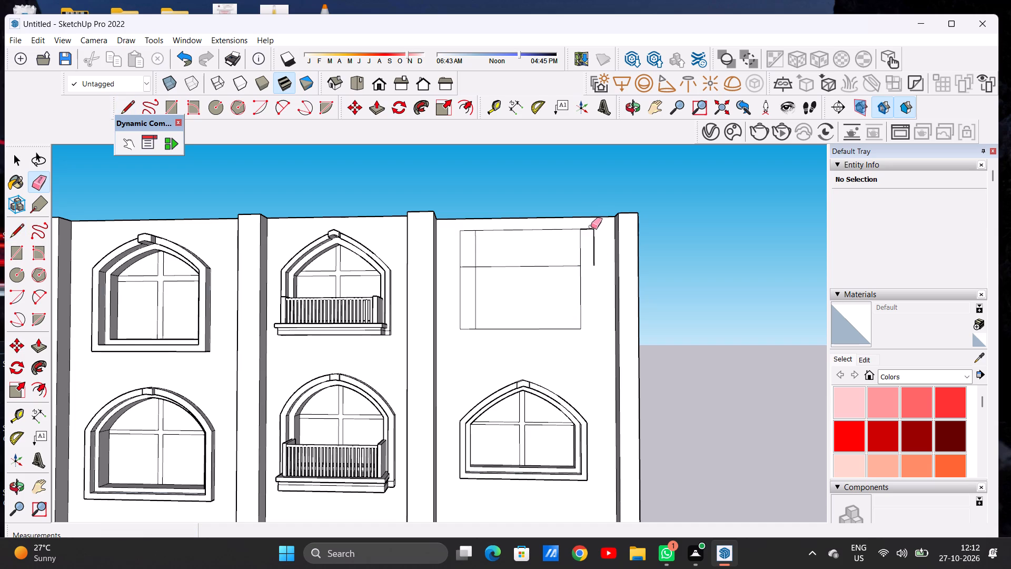
pyautogui.moveTo(591, 227); pyautogui.dragTo(594, 244)
pyautogui.moveTo(465, 229); pyautogui.dragTo(460, 272)
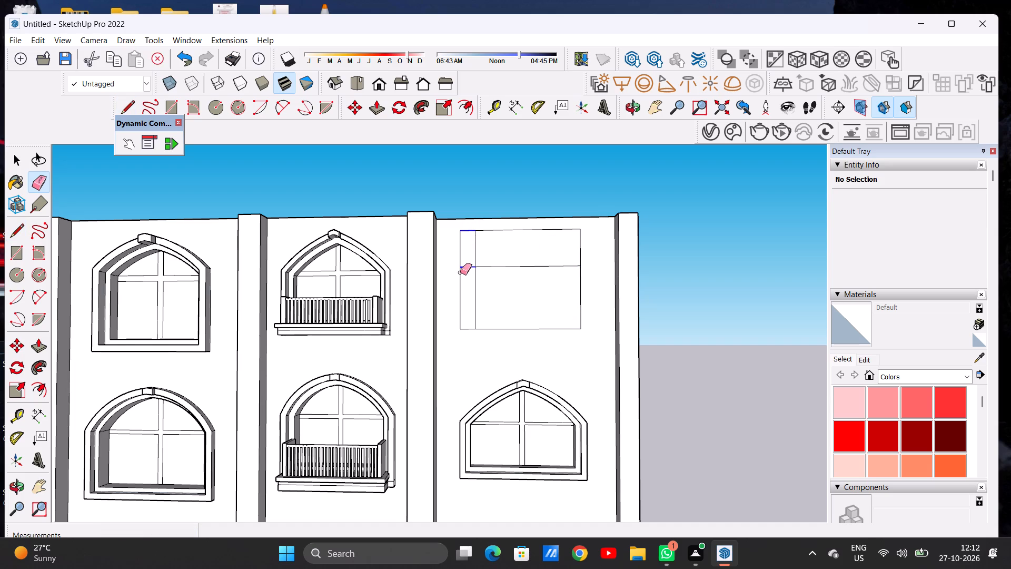
pyautogui.moveTo(460, 272); pyautogui.dragTo(458, 279)
pyautogui.click(471, 261)
pyautogui.moveTo(466, 313); pyautogui.dragTo(469, 332)
pyautogui.press('space')
# Draw two sloping lines about 4' 4 5/16" long from the dividing line's ends to the midpoint of the outline's upper edge.
pyautogui.scroll(-5, 456, 344)
pyautogui.scroll(5, 509, 288)
pyautogui.scroll(-4, 481, 317)
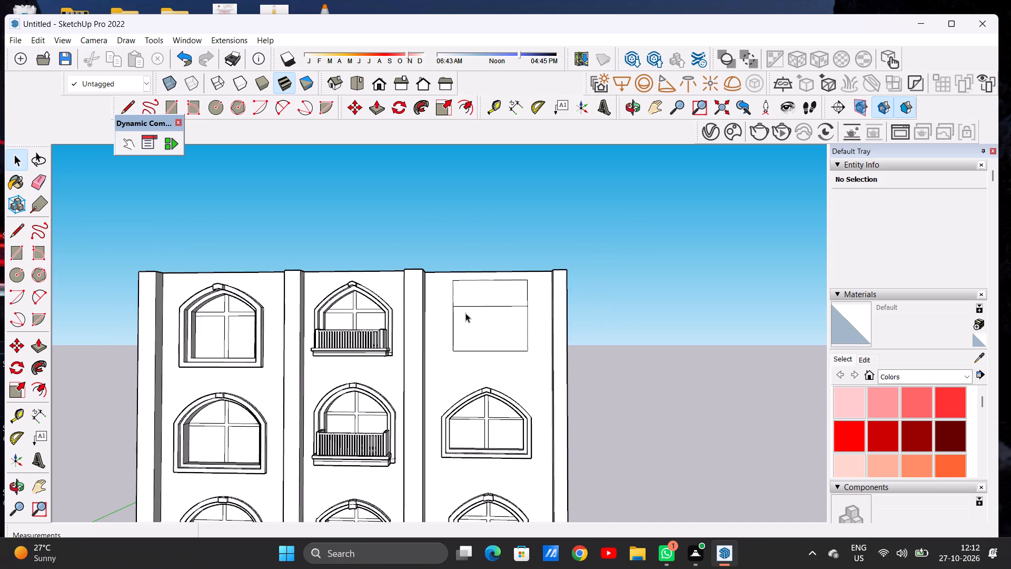
pyautogui.scroll(-6, 467, 302)
pyautogui.scroll(5, 509, 315)
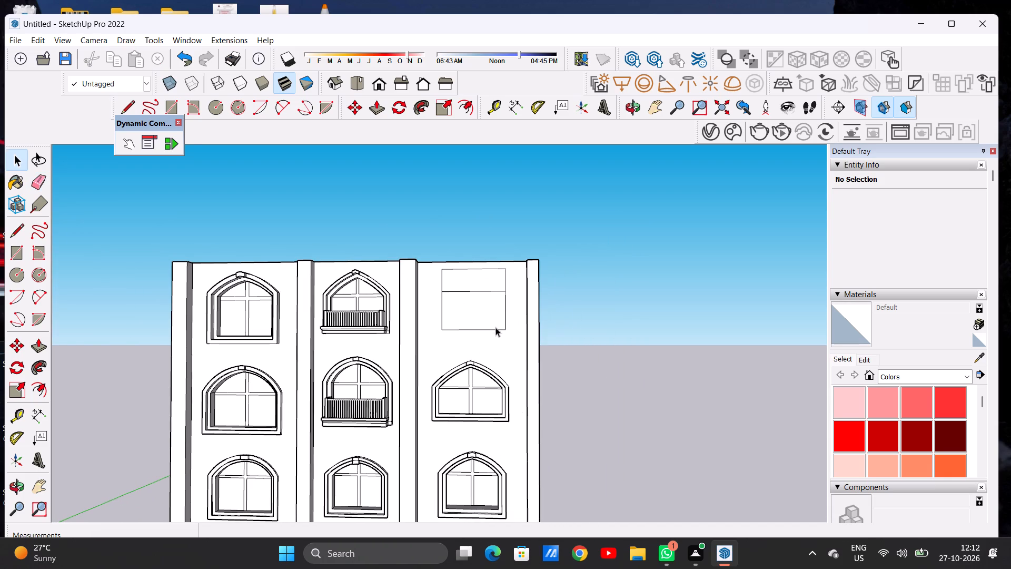
pyautogui.scroll(6, 500, 289)
pyautogui.scroll(-7, 500, 288)
pyautogui.scroll(7, 458, 281)
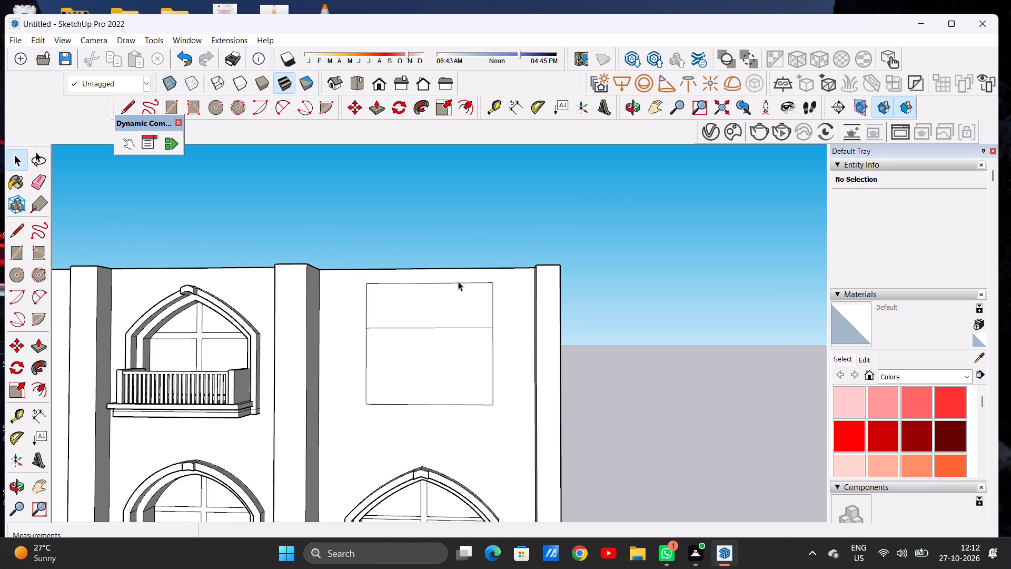
pyautogui.press('l')
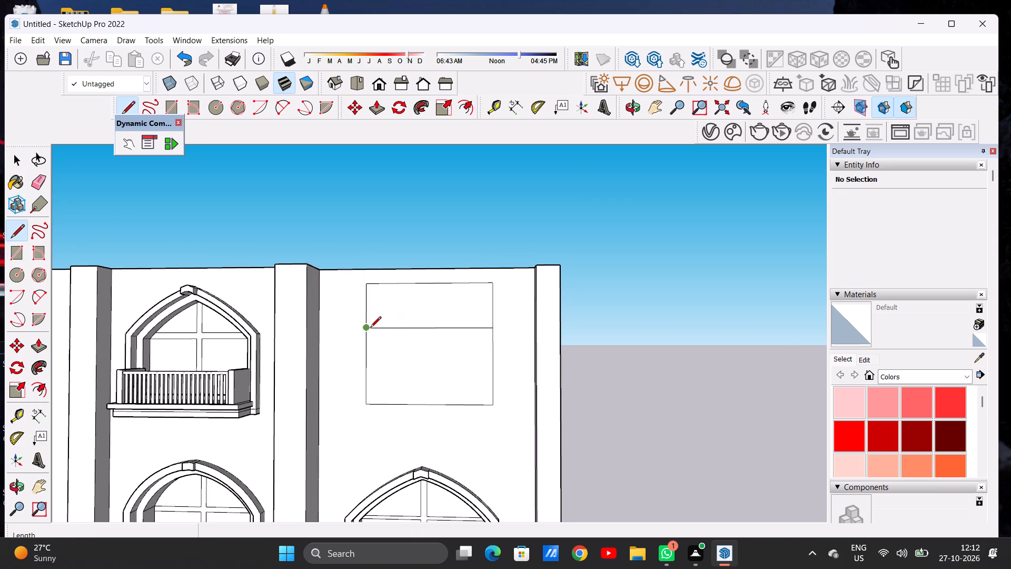
pyautogui.click(369, 329)
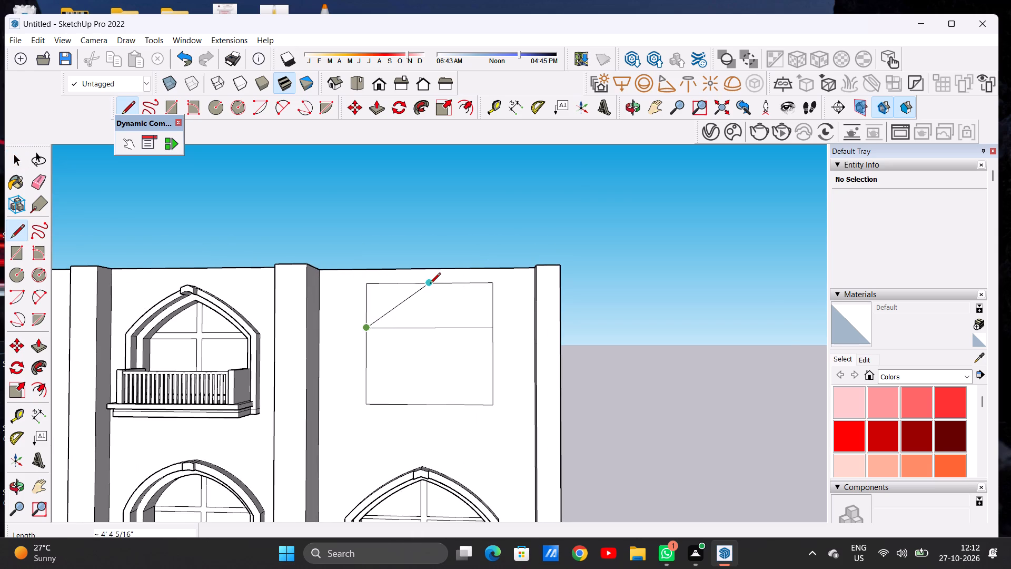
pyautogui.click(429, 284)
pyautogui.click(429, 284)
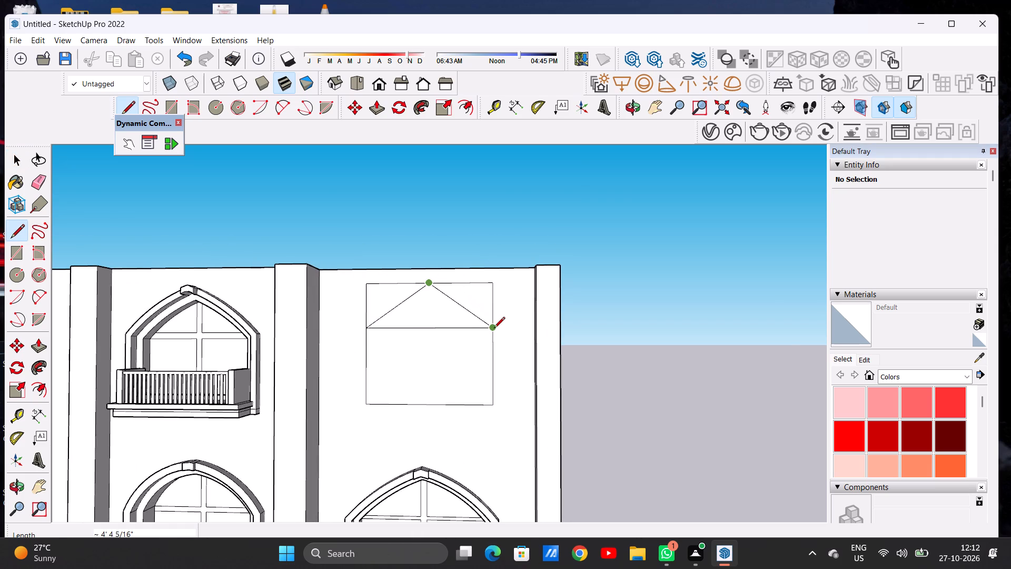
pyautogui.click(493, 329)
pyautogui.press('space')
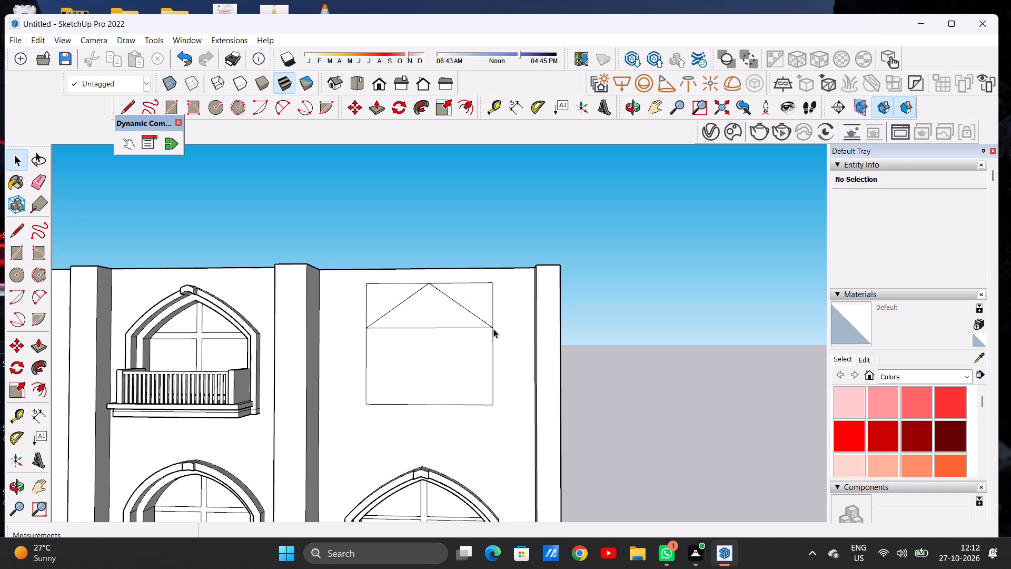
# Draw two-point arcs outward over both sloping lines, with bulges of about 4 15/16" and 5 3/8", meeting at the apex.
pyautogui.click(285, 100)
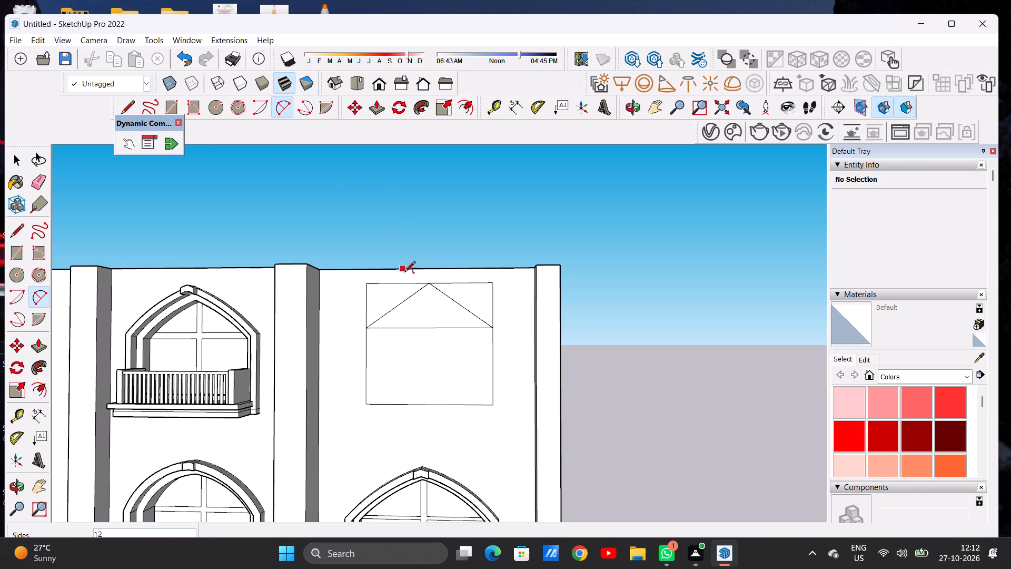
pyautogui.scroll(5, 403, 269)
pyautogui.click(340, 360)
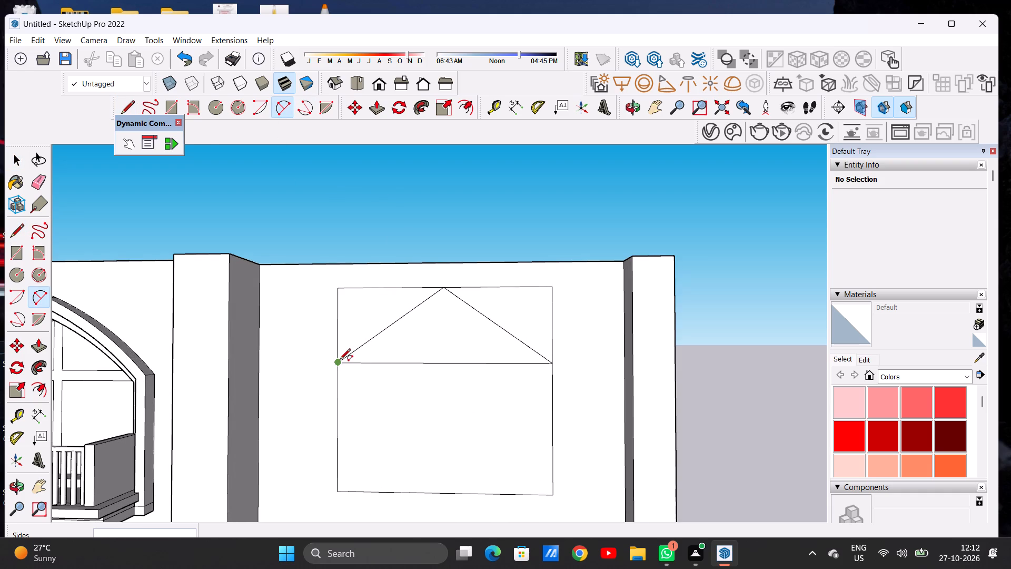
pyautogui.click(442, 288)
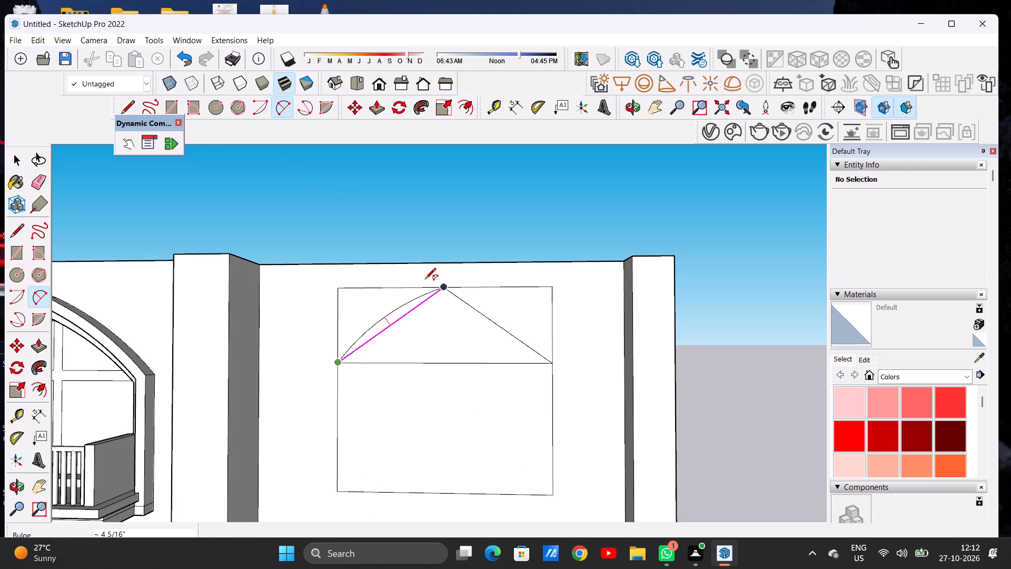
pyautogui.click(422, 278)
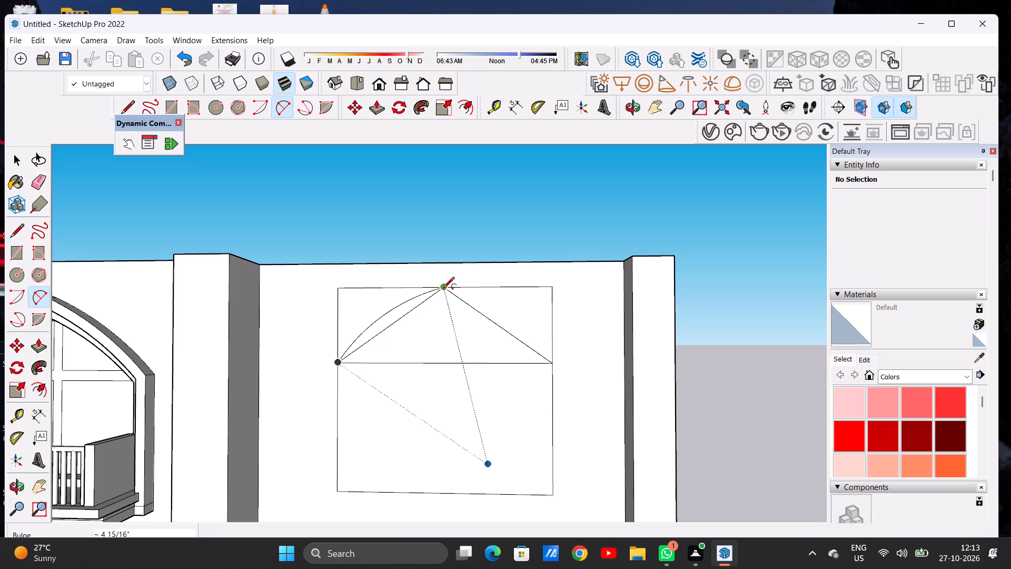
pyautogui.click(443, 289)
pyautogui.click(551, 361)
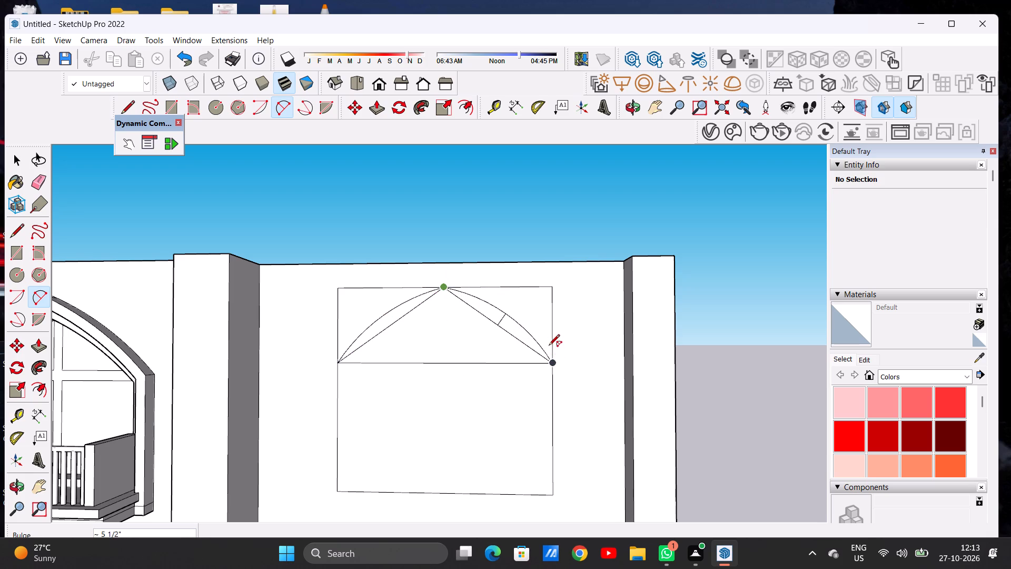
pyautogui.click(542, 347)
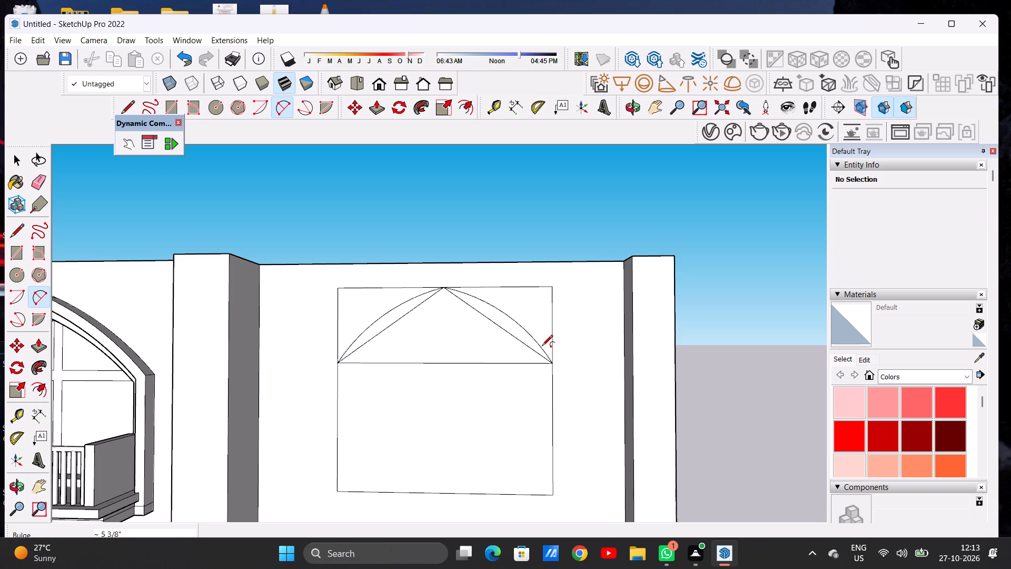
pyautogui.press('space')
# Erase the dividing line, both sloping lines and the outline's upper corner edges, leaving a single pointed-arch outline.
pyautogui.write('E')
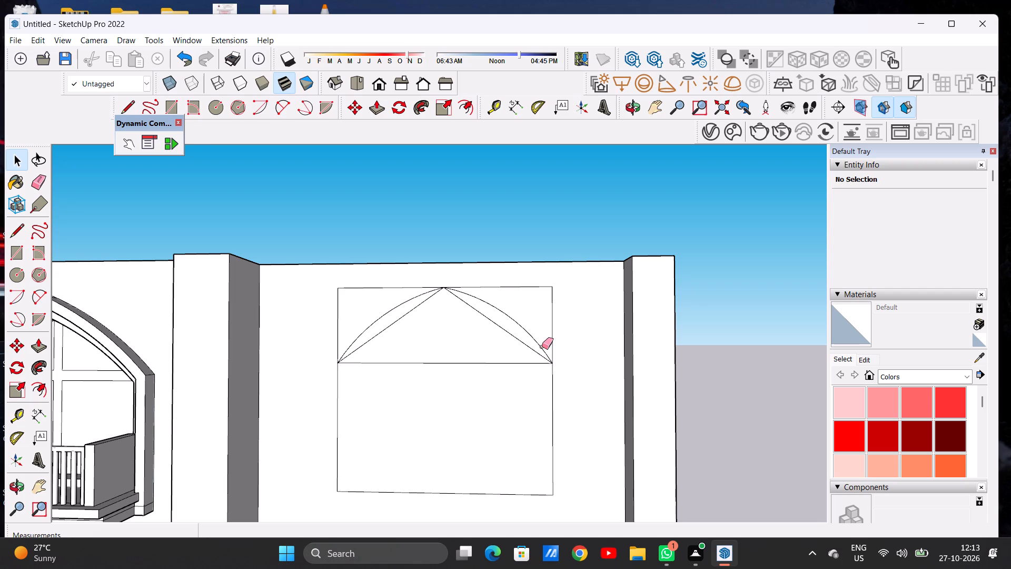
pyautogui.scroll(3, 534, 373)
pyautogui.scroll(-1, 523, 375)
pyautogui.moveTo(450, 345); pyautogui.dragTo(453, 369)
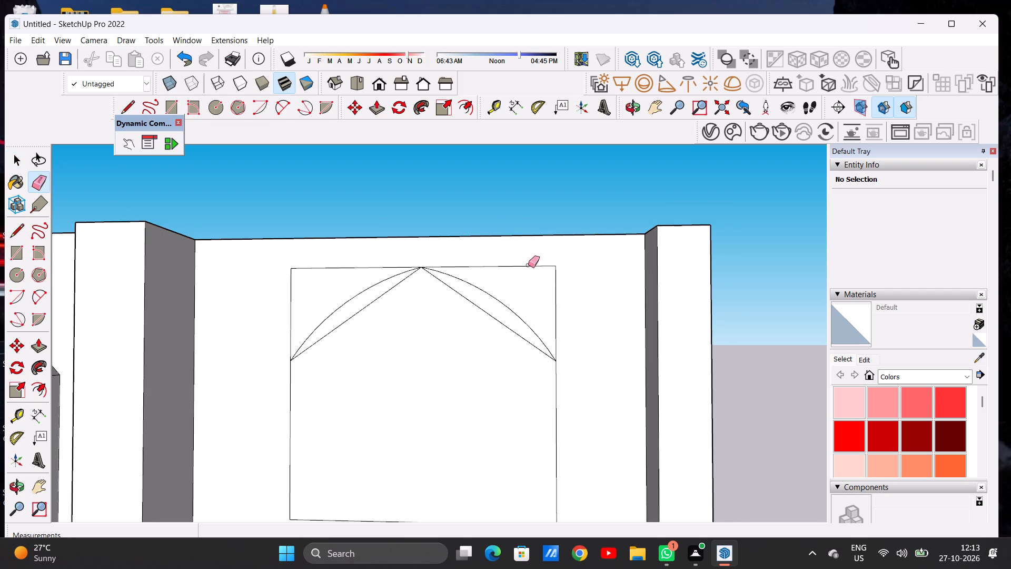
pyautogui.moveTo(483, 307); pyautogui.dragTo(482, 309)
pyautogui.moveTo(482, 309); pyautogui.dragTo(481, 311)
pyautogui.moveTo(367, 303); pyautogui.dragTo(370, 310)
pyautogui.moveTo(305, 267); pyautogui.dragTo(281, 291)
pyautogui.moveTo(529, 266); pyautogui.dragTo(557, 289)
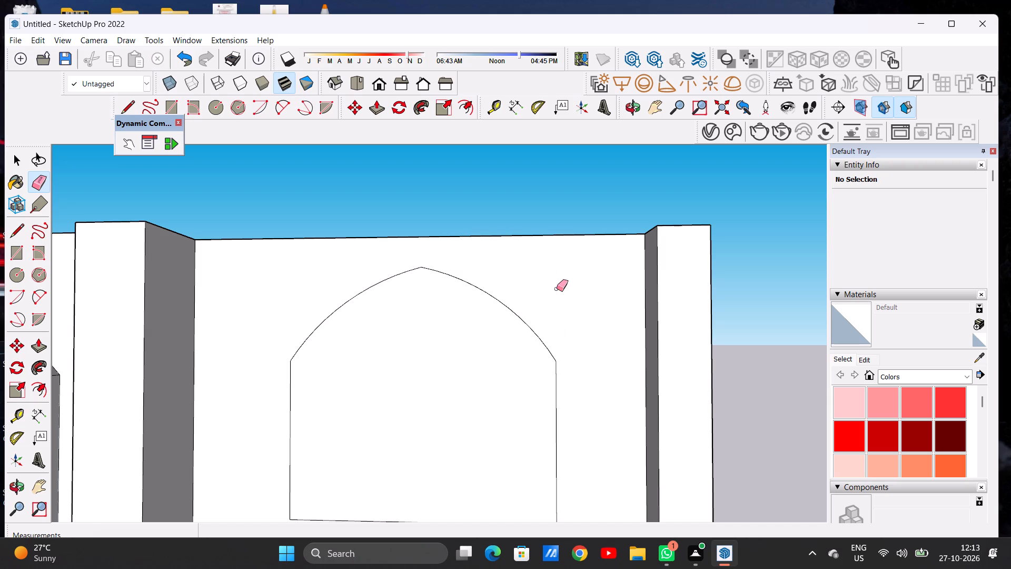
pyautogui.press('space')
# Offset the pointed-arch outline inward twice, by about 5 5/16" and another 5 1/8", to form two frame bands.
pyautogui.scroll(-1, 481, 292)
pyautogui.scroll(1, 481, 291)
pyautogui.scroll(-16, 481, 291)
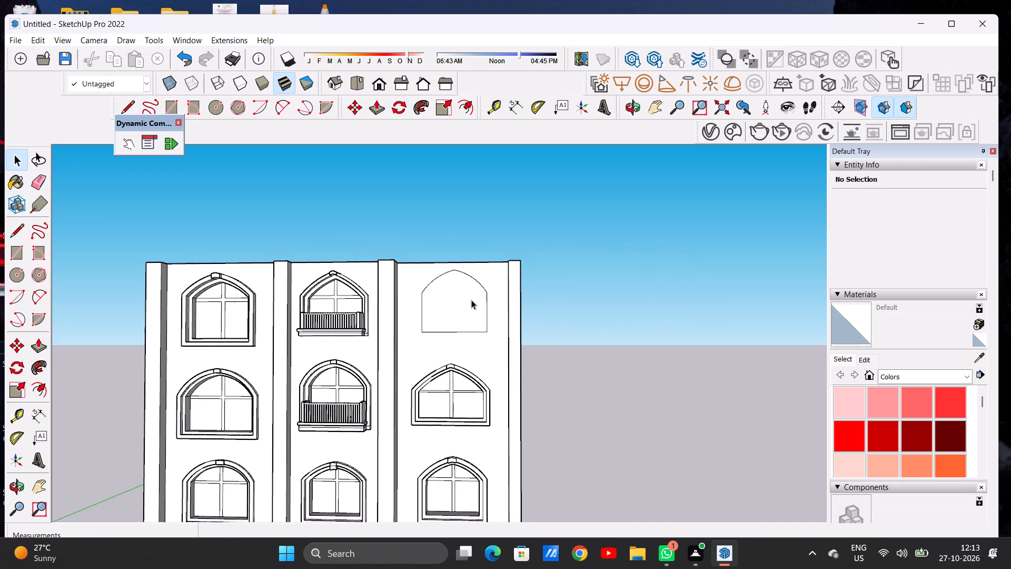
pyautogui.scroll(6, 471, 300)
pyautogui.moveTo(464, 308); pyautogui.dragTo(458, 302, button='middle')
pyautogui.scroll(-5, 442, 314)
pyautogui.scroll(6, 460, 286)
pyautogui.press('p')
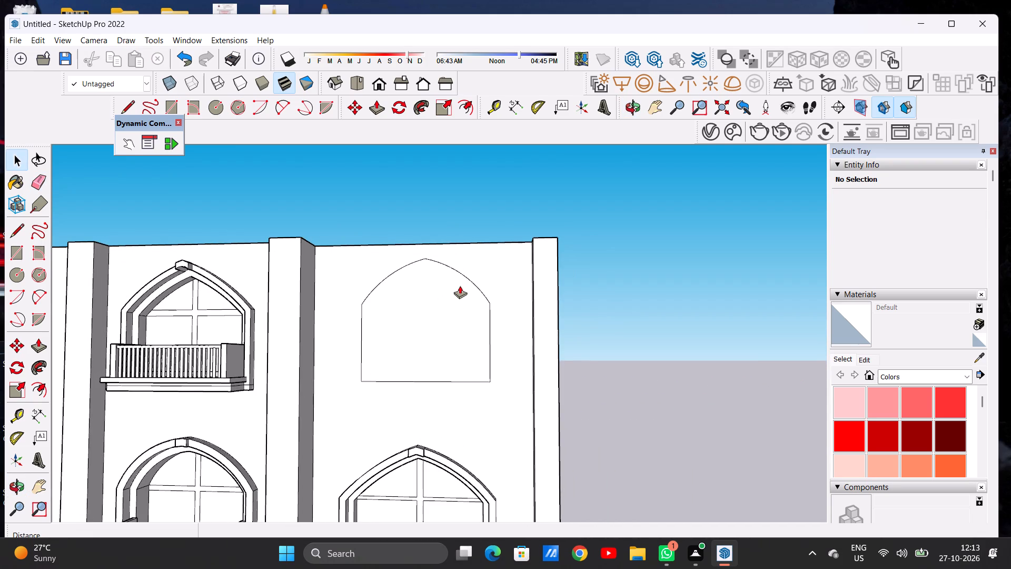
pyautogui.press('space')
pyautogui.write('OF')
pyautogui.click(420, 282)
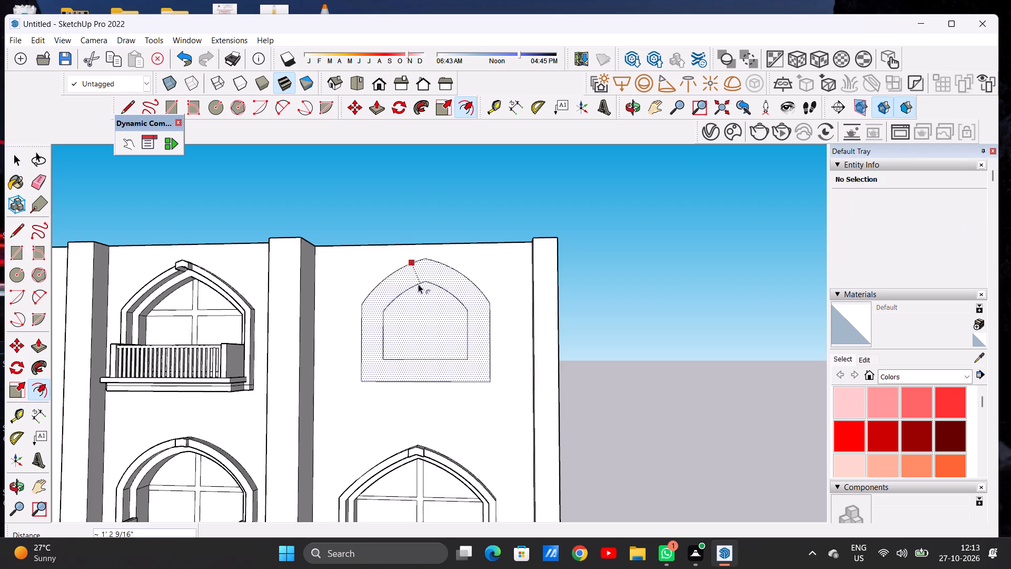
pyautogui.click(418, 269)
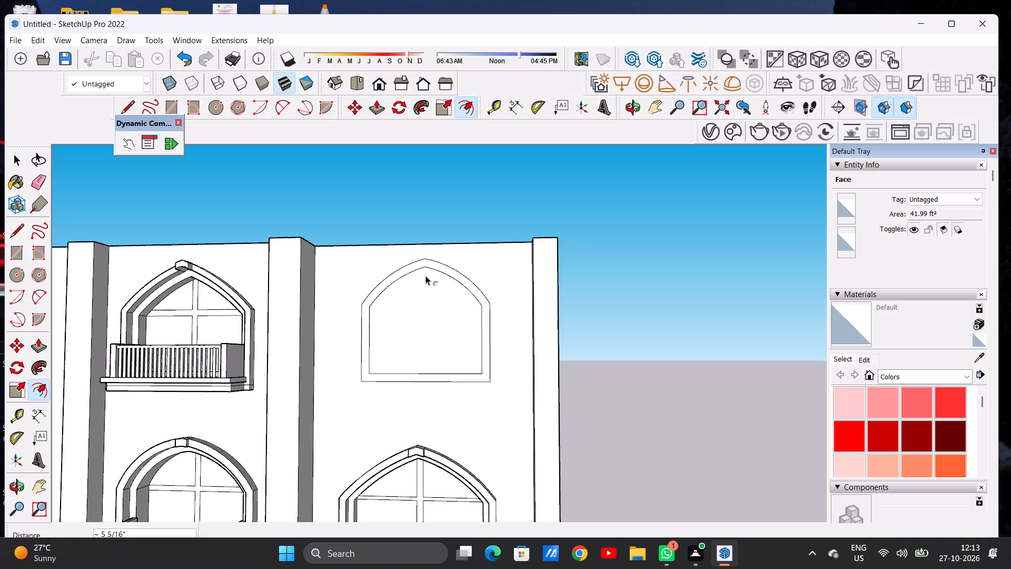
pyautogui.click(425, 291)
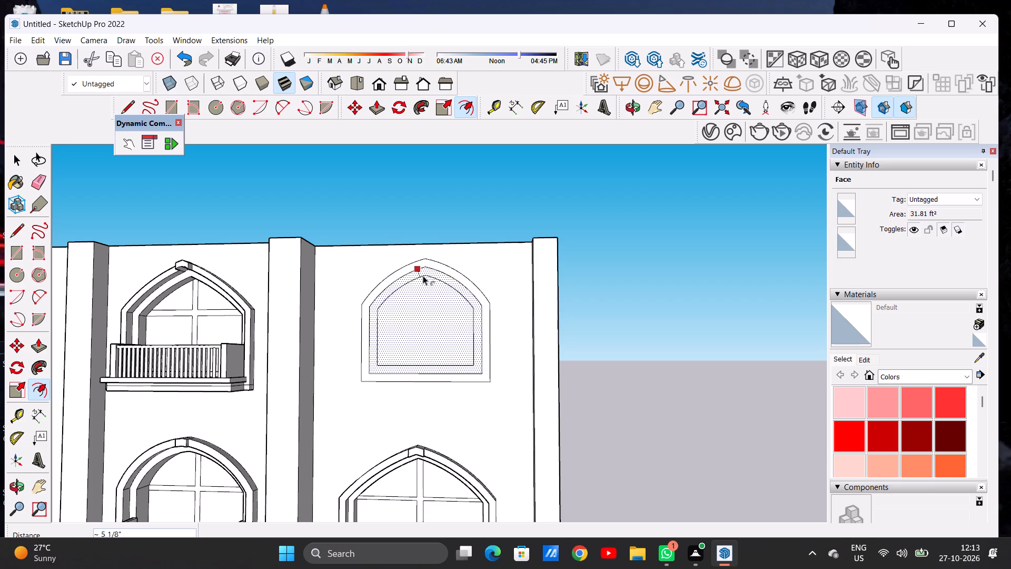
pyautogui.click(423, 276)
pyautogui.press('space')
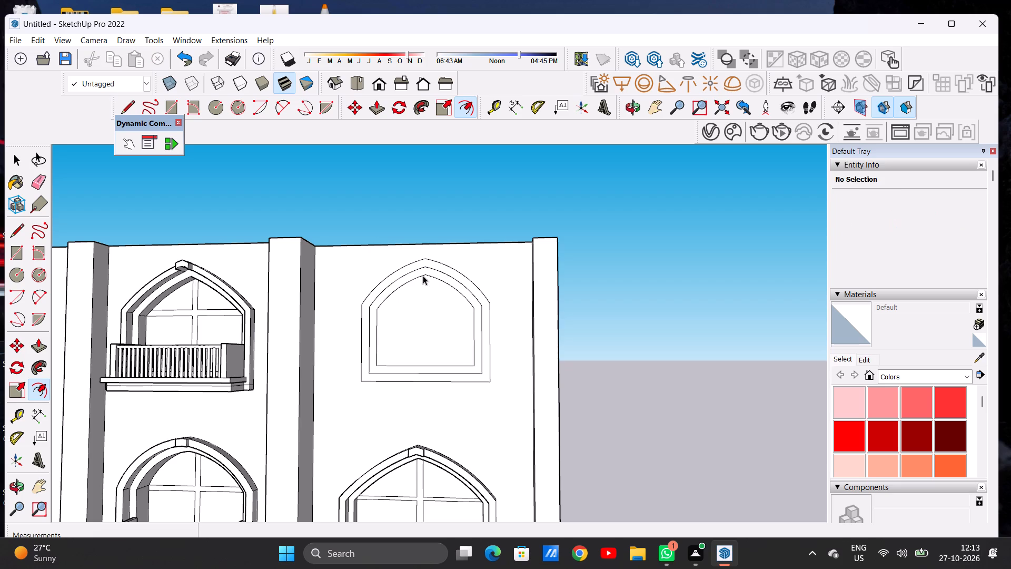
# Draw two short vertical lines, about 5 5/8" and 5 9/16" long, across the outer band on either side of the apex as a keystone.
pyautogui.write('O L')
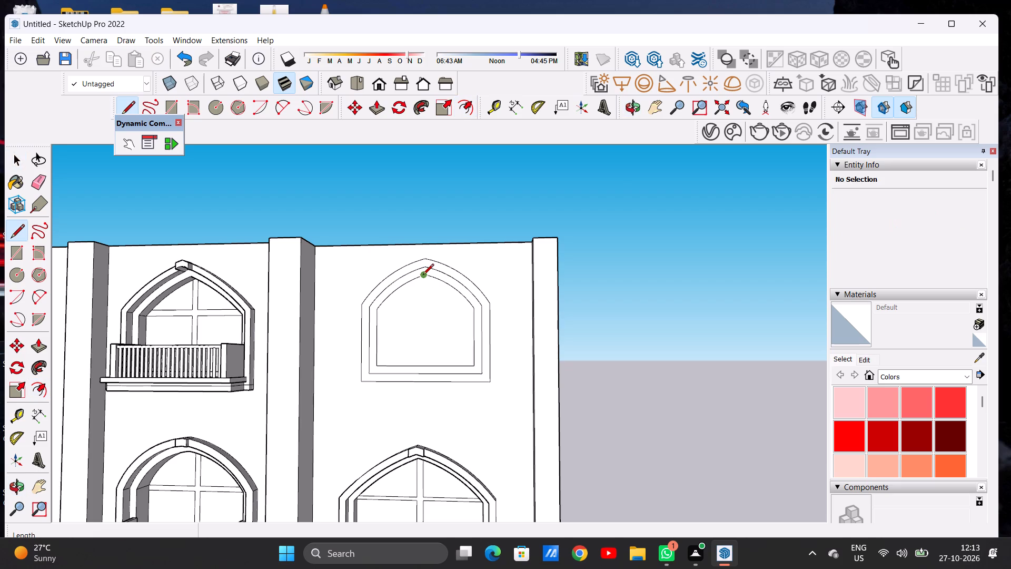
pyautogui.scroll(4, 413, 295)
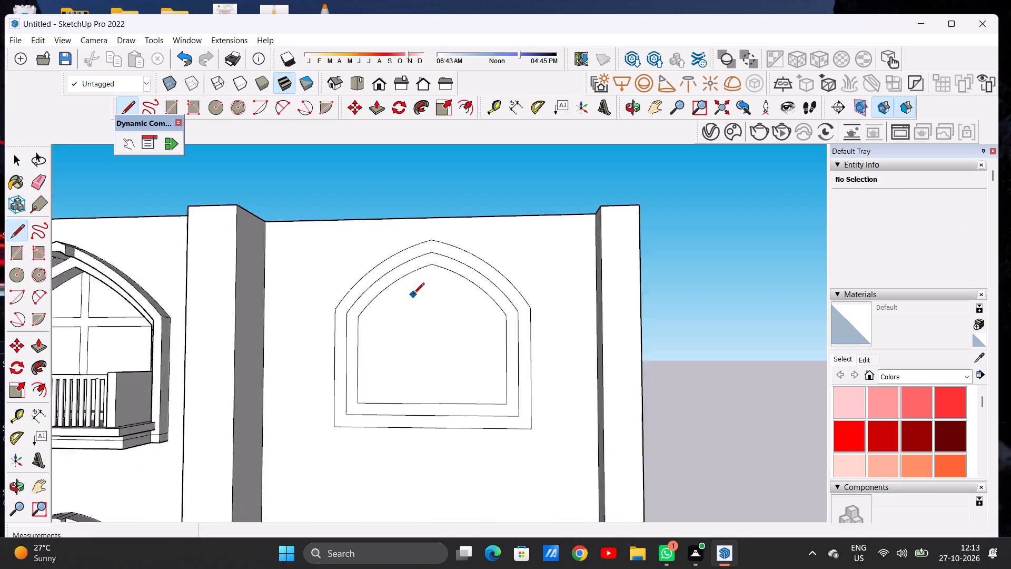
pyautogui.scroll(3, 413, 295)
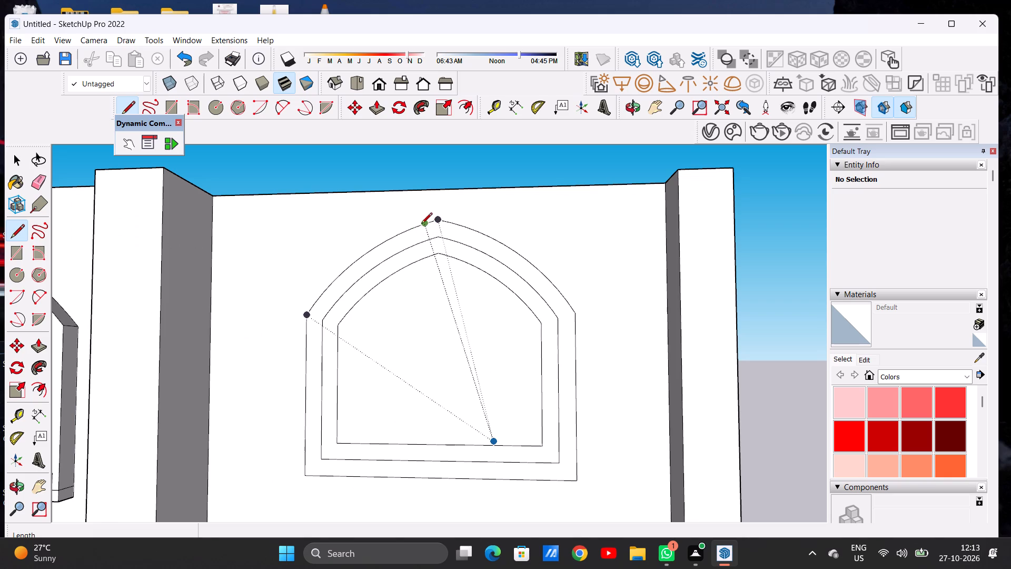
pyautogui.click(422, 224)
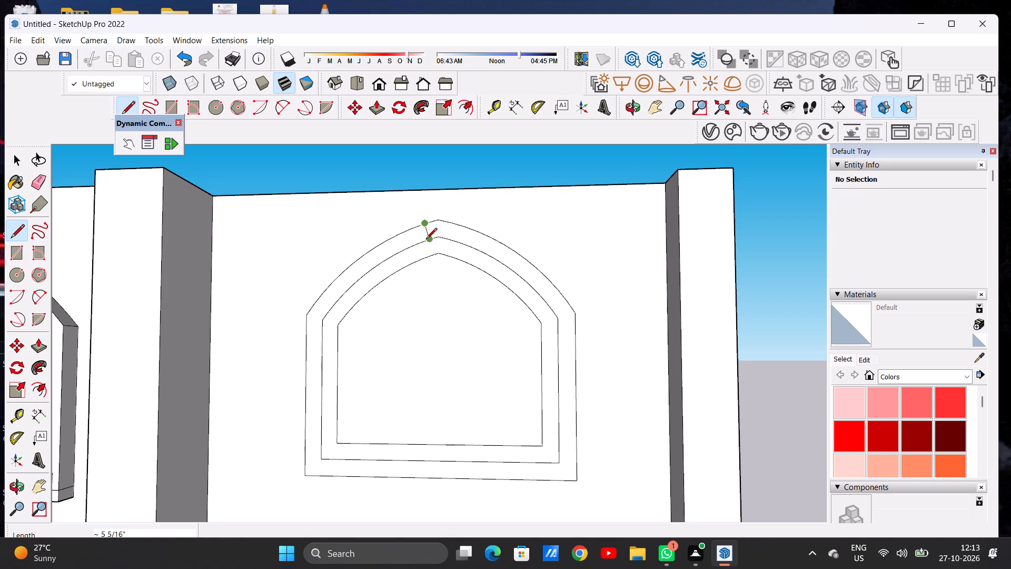
pyautogui.scroll(3, 426, 240)
pyautogui.click(423, 238)
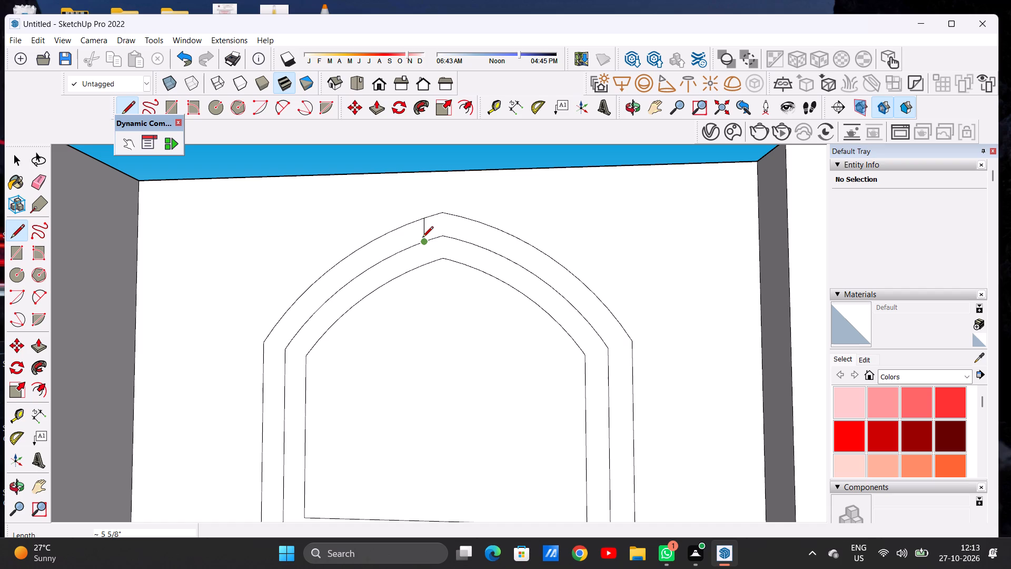
pyautogui.click(460, 217)
pyautogui.click(464, 238)
pyautogui.press('space')
# Recess the innermost arched face about 1' 1/8" into the wall with Push/Pull.
pyautogui.scroll(9, 462, 238)
pyautogui.scroll(-13, 484, 250)
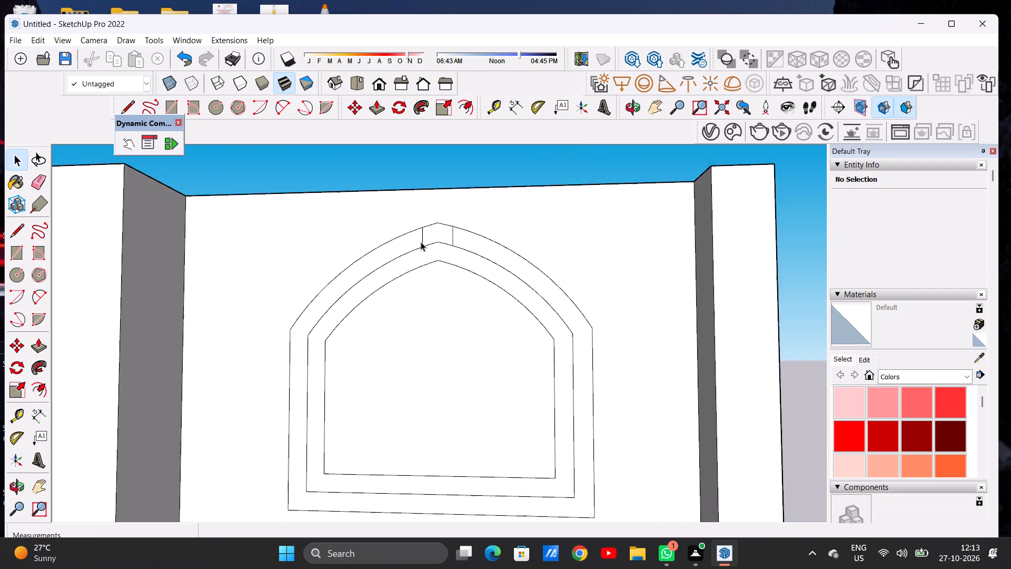
pyautogui.scroll(-9, 421, 242)
pyautogui.moveTo(473, 280); pyautogui.dragTo(479, 304, button='middle')
pyautogui.scroll(4, 444, 290)
pyautogui.press('p')
pyautogui.scroll(2, 434, 338)
pyautogui.scroll(-1, 434, 340)
pyautogui.scroll(1, 434, 340)
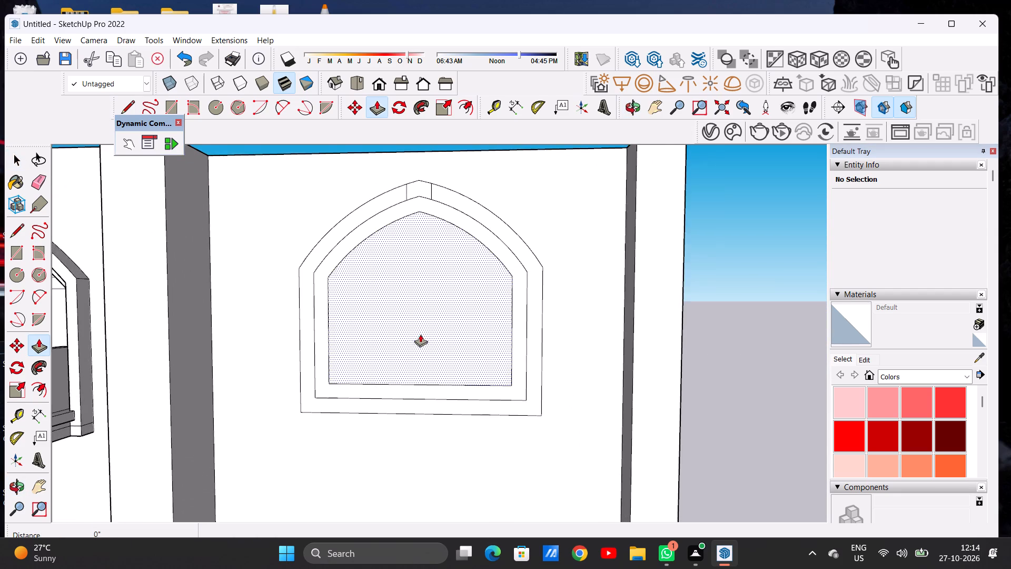
pyautogui.click(415, 339)
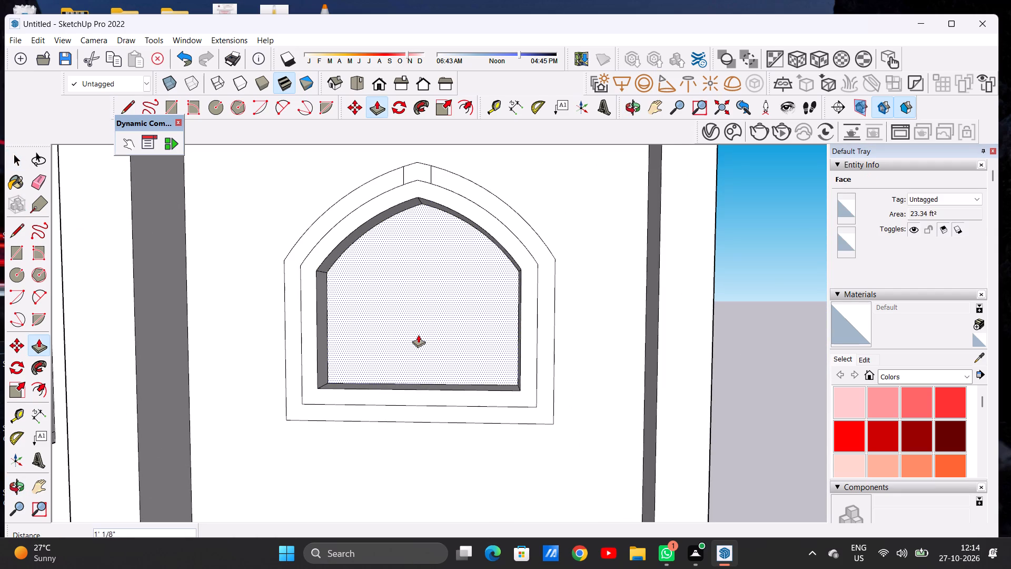
pyautogui.click(418, 333)
pyautogui.press('space')
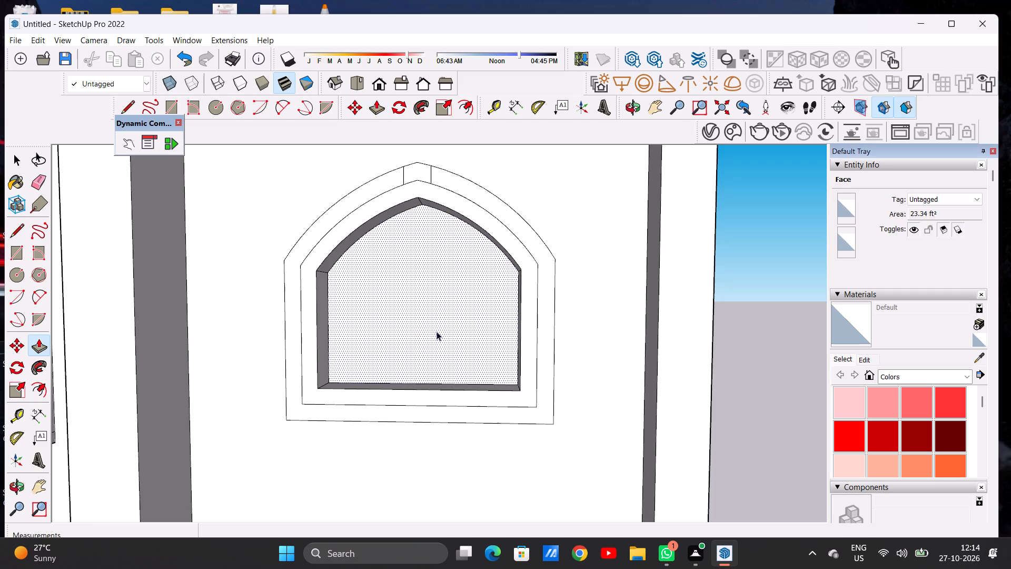
# Extrude the outer frame band of the top-storey right window outward about 7 3/4" with Push/Pull.
pyautogui.moveTo(439, 335); pyautogui.dragTo(434, 369, button='middle')
pyautogui.scroll(1, 434, 369)
pyautogui.scroll(-6, 447, 359)
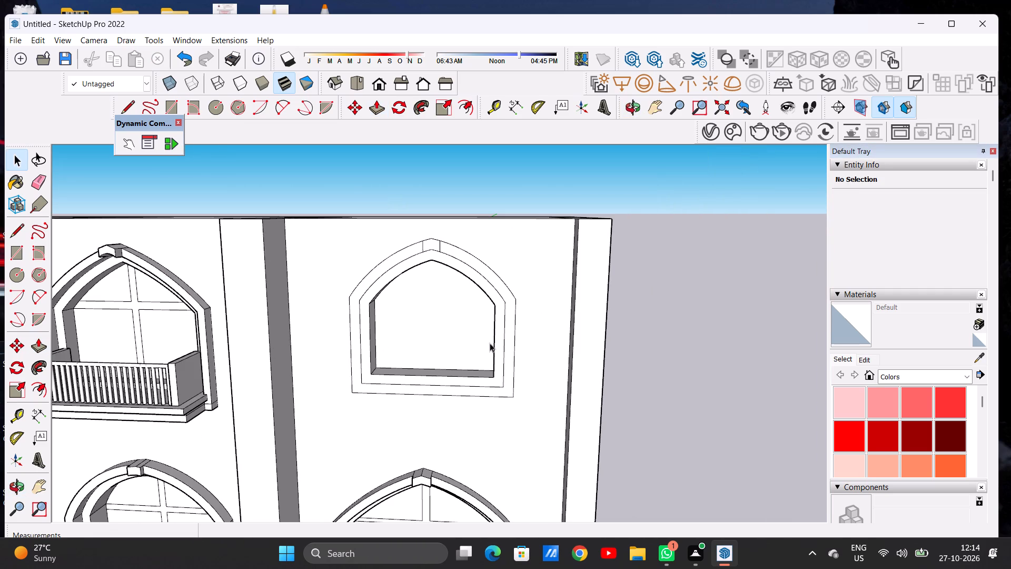
pyautogui.scroll(-2, 498, 341)
pyautogui.moveTo(495, 347); pyautogui.dragTo(391, 364, button='middle')
pyautogui.press('p')
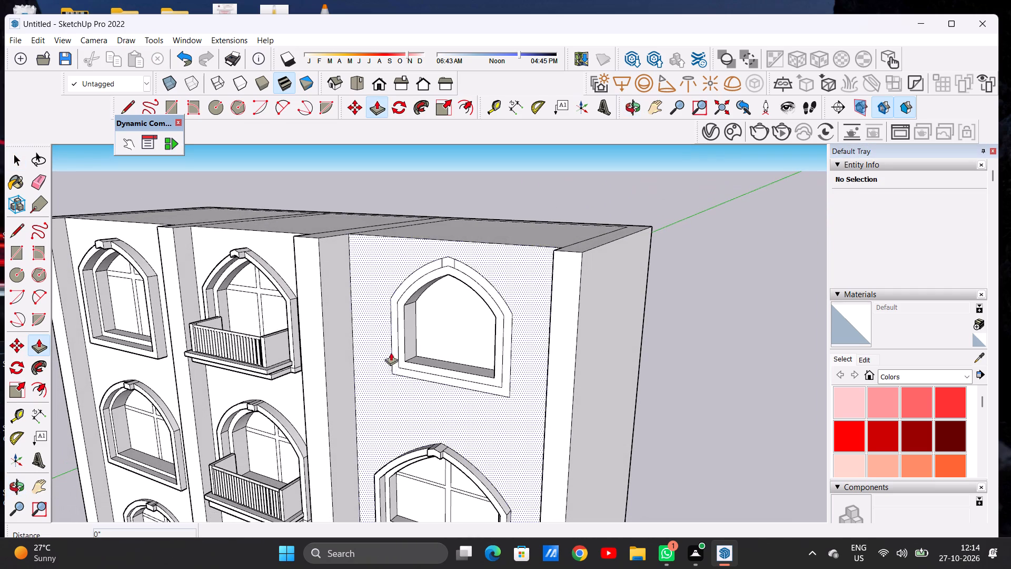
pyautogui.scroll(6, 494, 306)
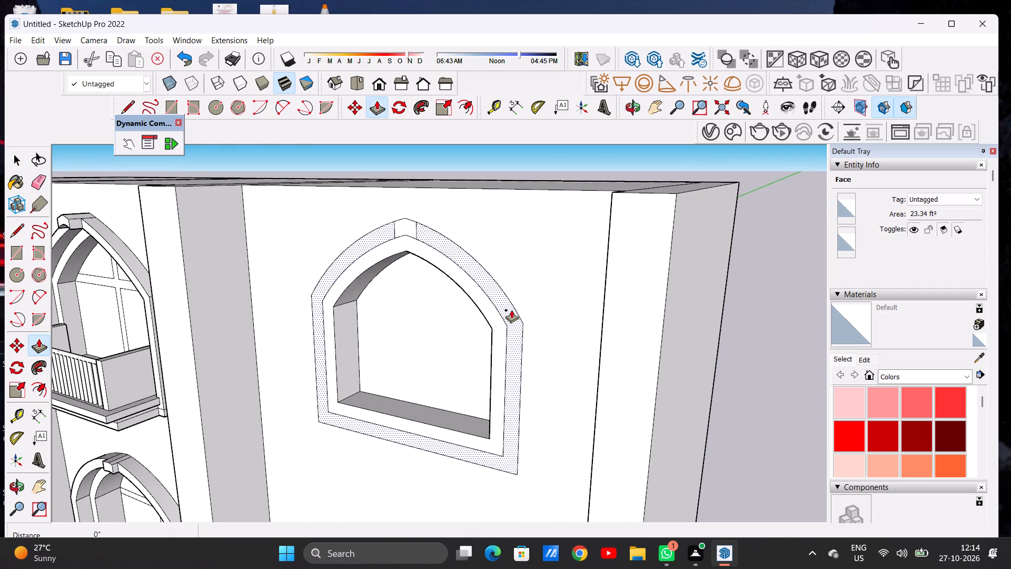
pyautogui.click(511, 310)
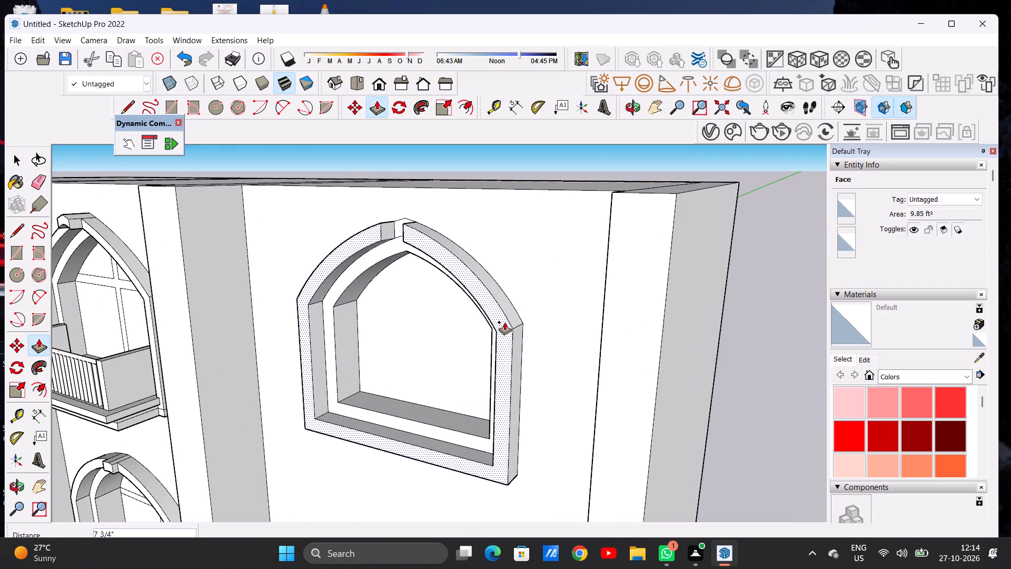
pyautogui.click(503, 326)
pyautogui.press('space')
pyautogui.scroll(-9, 523, 310)
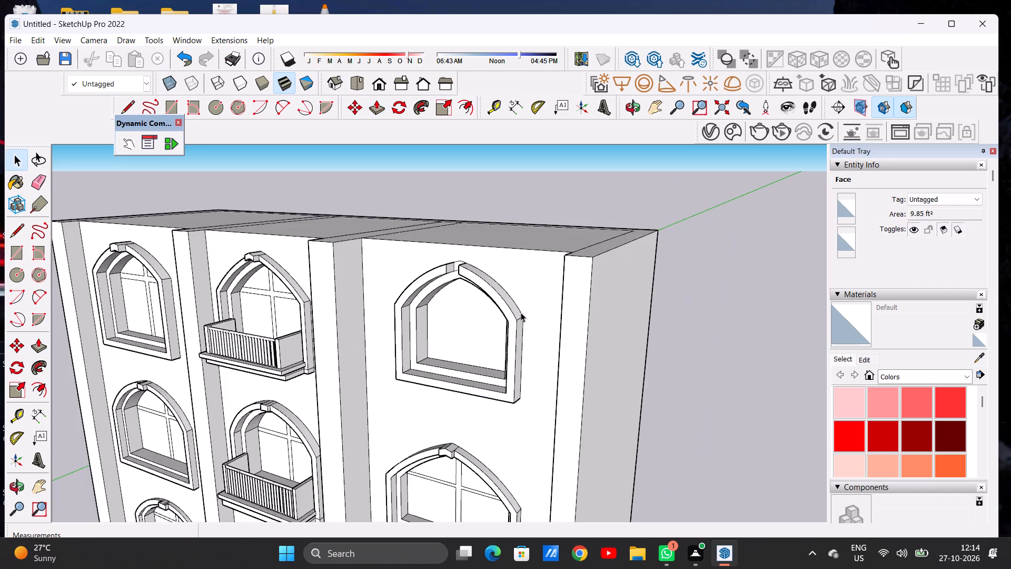
# Extrude the keystone face at the apex of the top-storey right window outward about 1' 2 7/16" with Push/Pull.
pyautogui.moveTo(485, 332); pyautogui.dragTo(546, 311, button='middle')
pyautogui.moveTo(549, 310); pyautogui.dragTo(554, 306, button='middle')
pyautogui.scroll(-19, 533, 291)
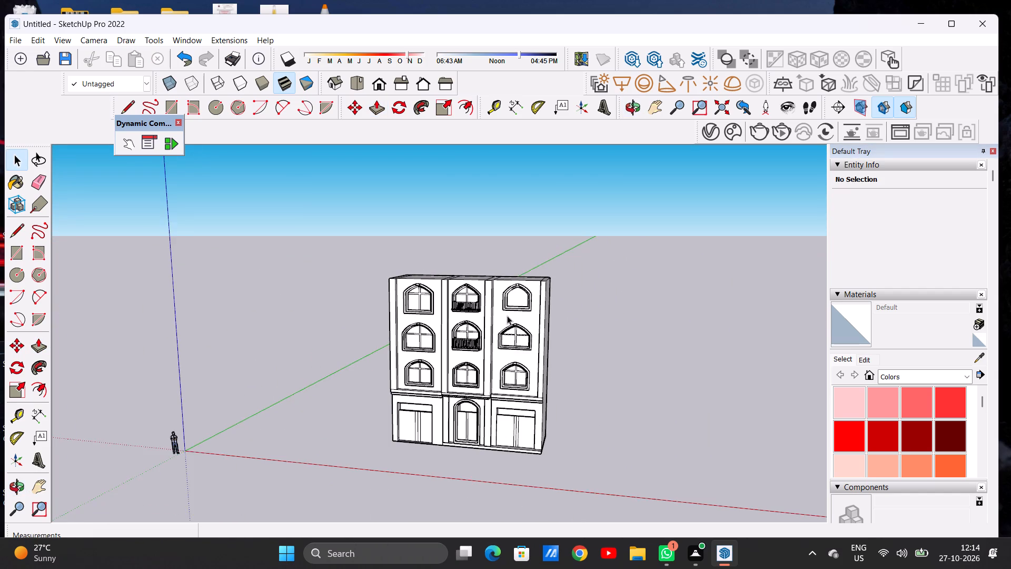
pyautogui.moveTo(522, 316); pyautogui.dragTo(542, 308, button='middle')
pyautogui.scroll(6, 522, 287)
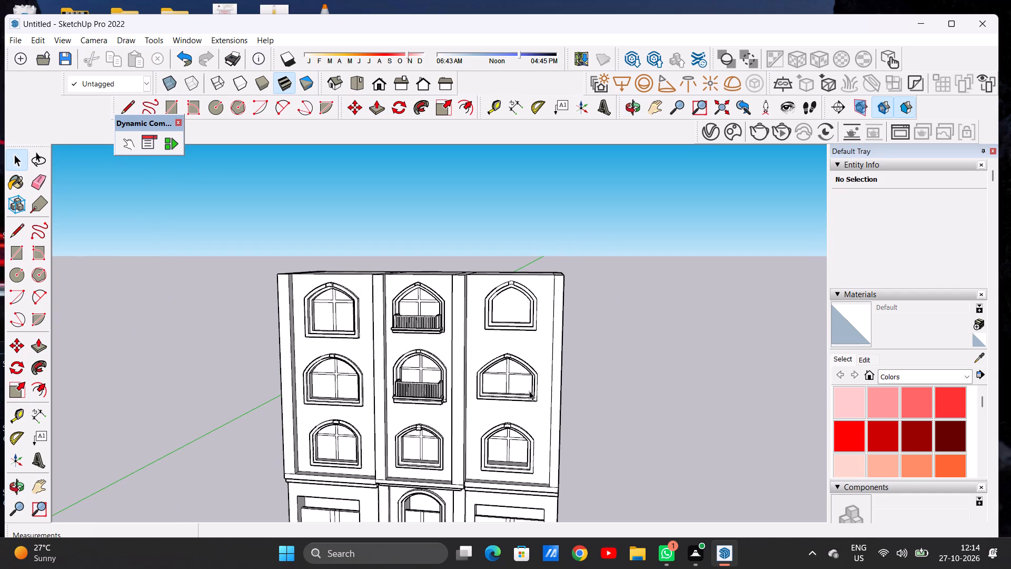
pyautogui.moveTo(499, 396); pyautogui.dragTo(512, 401, button='middle')
pyautogui.scroll(9, 503, 282)
pyautogui.scroll(-1, 518, 283)
pyautogui.scroll(5, 518, 283)
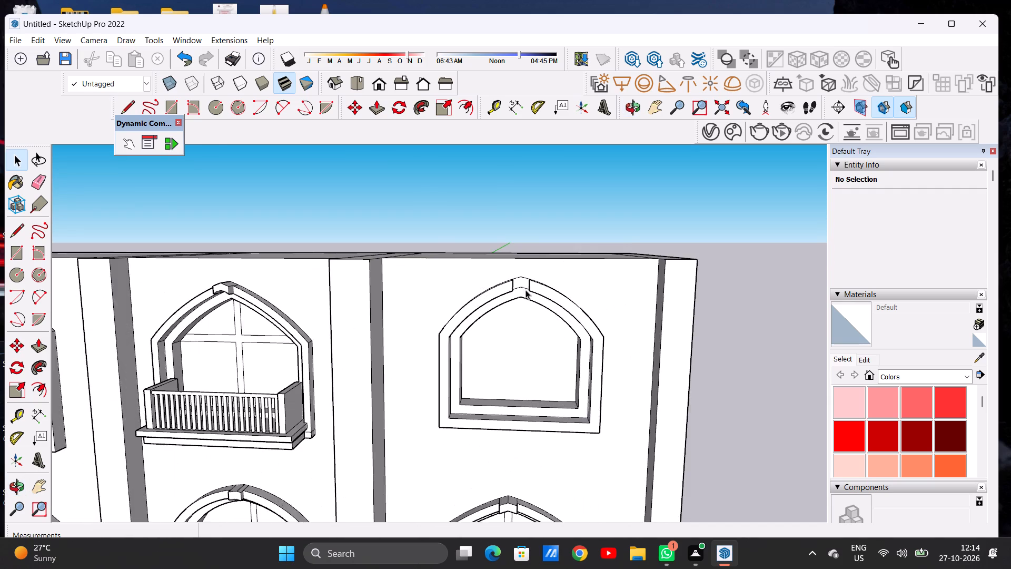
pyautogui.moveTo(513, 293); pyautogui.dragTo(444, 324, button='middle')
pyautogui.scroll(5, 516, 289)
pyautogui.press('p')
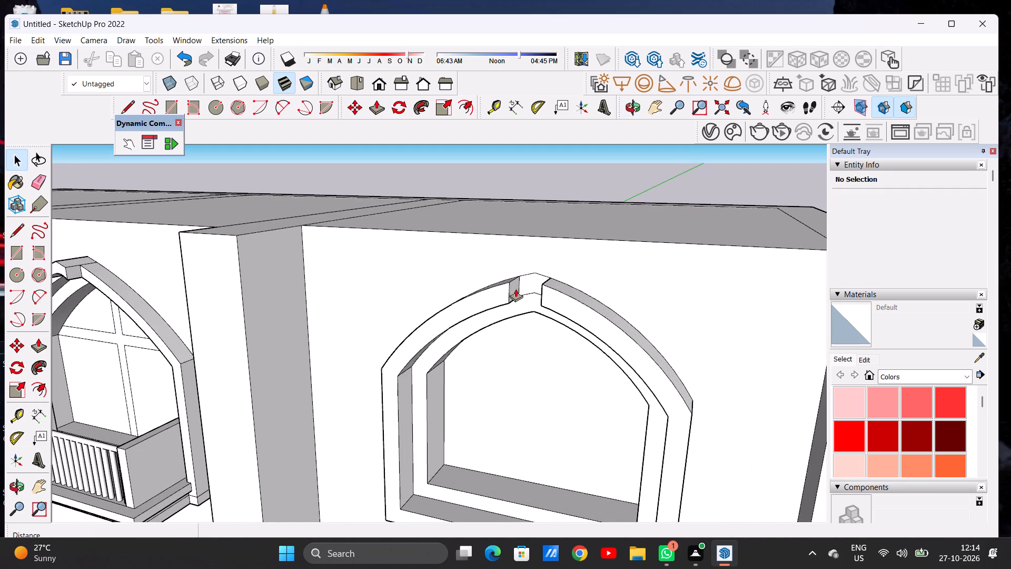
pyautogui.scroll(4, 528, 283)
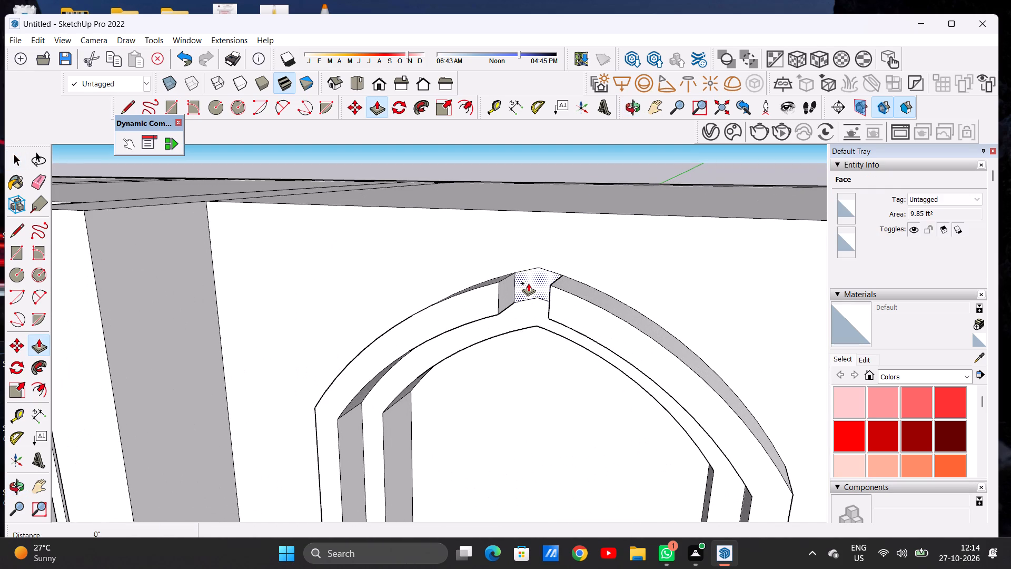
pyautogui.click(528, 283)
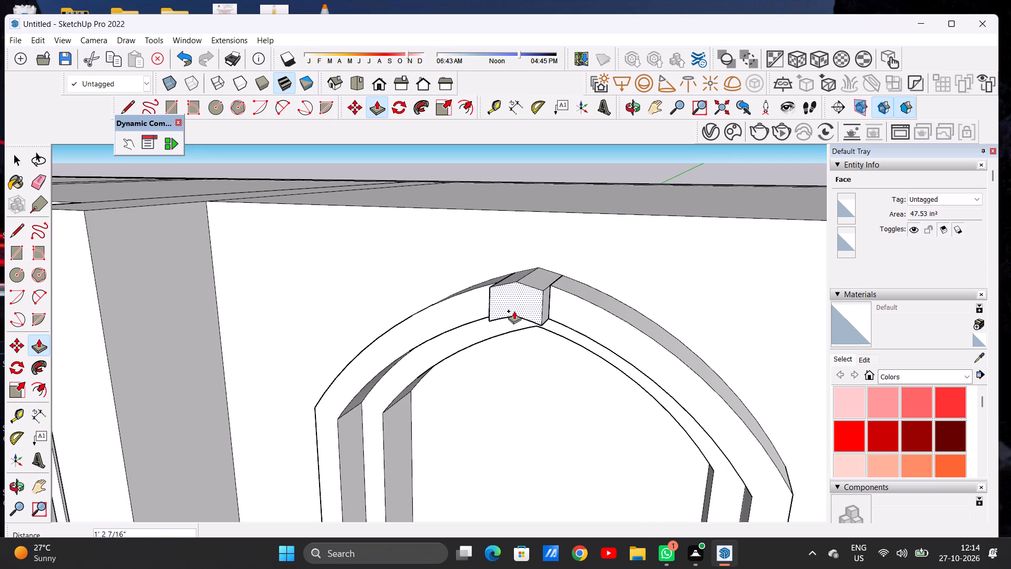
pyautogui.click(514, 311)
pyautogui.press('space')
pyautogui.scroll(-3, 515, 311)
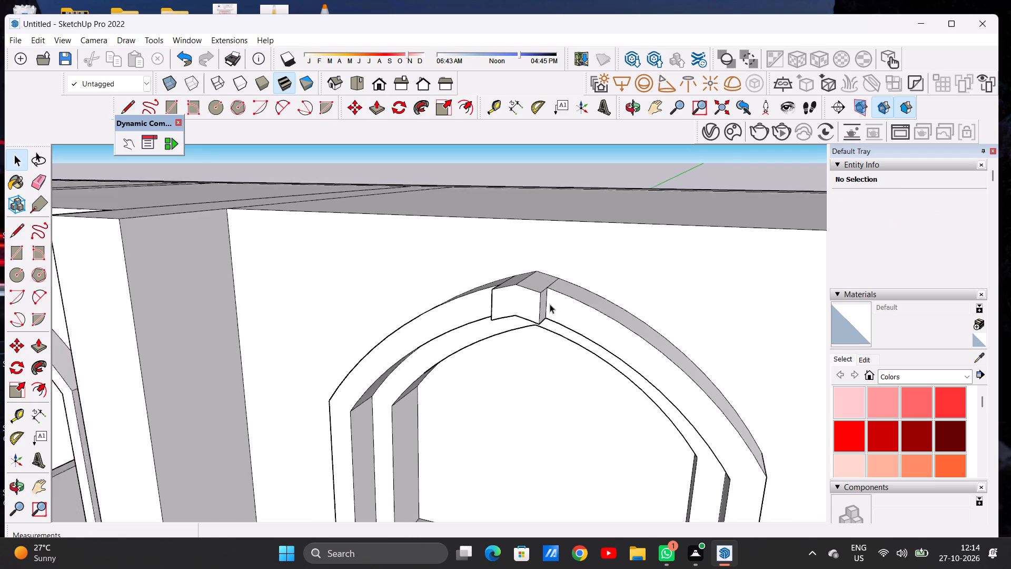
# Draw two vertical mullion lines, about 5' 1/16" and 4' 11 1/2" long, from apex to sill on the recessed window face.
pyautogui.scroll(-2, 550, 304)
pyautogui.moveTo(599, 305); pyautogui.dragTo(657, 264, button='middle')
pyautogui.middleClick(658, 263)
pyautogui.moveTo(523, 276); pyautogui.dragTo(640, 276, button='middle')
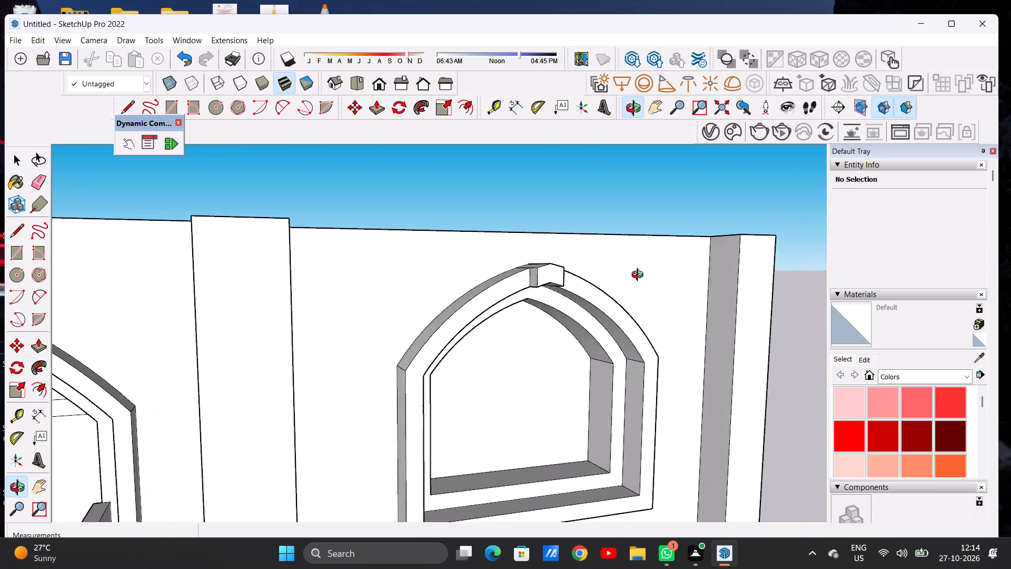
pyautogui.moveTo(640, 276); pyautogui.dragTo(542, 276, button='middle')
pyautogui.scroll(-17, 519, 273)
pyautogui.moveTo(536, 330); pyautogui.dragTo(532, 327, button='middle')
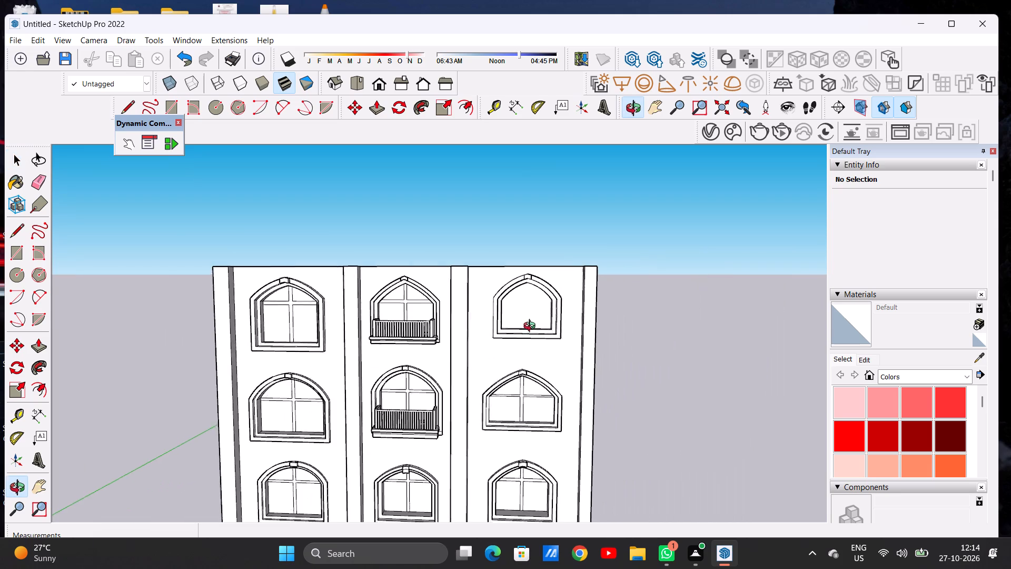
pyautogui.moveTo(532, 327); pyautogui.dragTo(533, 309, button='middle')
pyautogui.scroll(16, 530, 302)
pyautogui.moveTo(531, 323); pyautogui.dragTo(538, 307, button='middle')
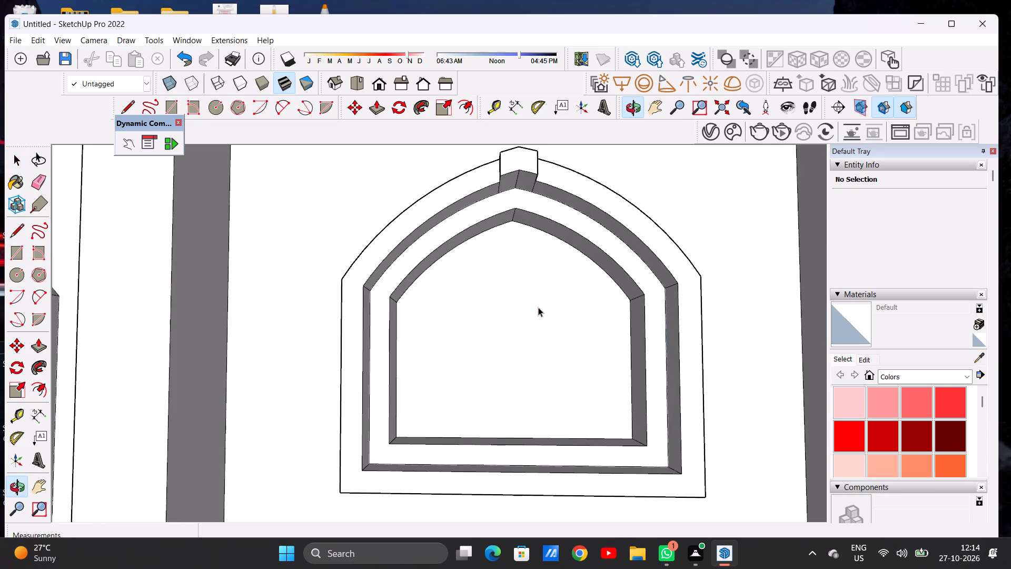
pyautogui.middleClick(536, 312)
pyautogui.press('l')
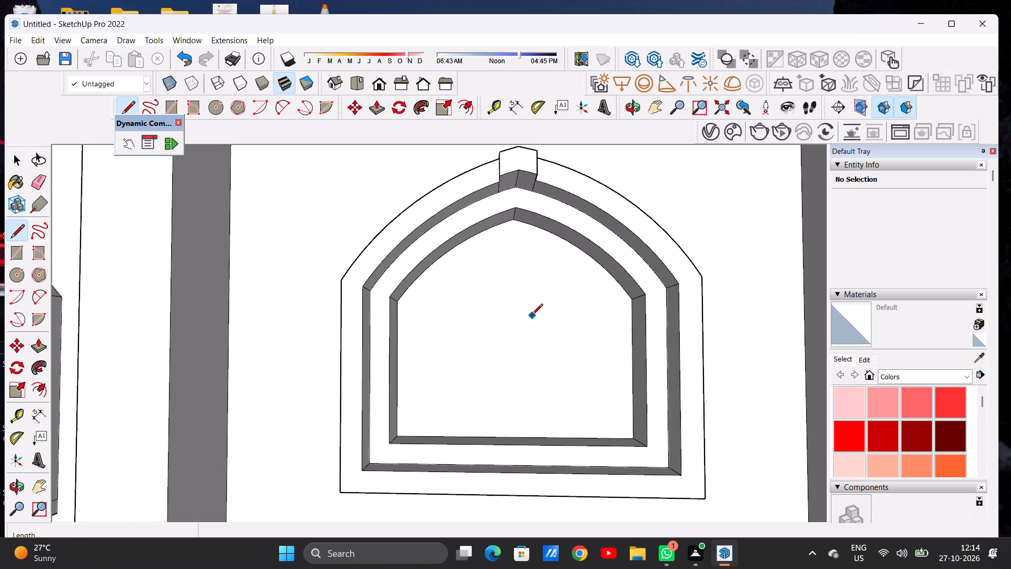
pyautogui.scroll(3, 532, 316)
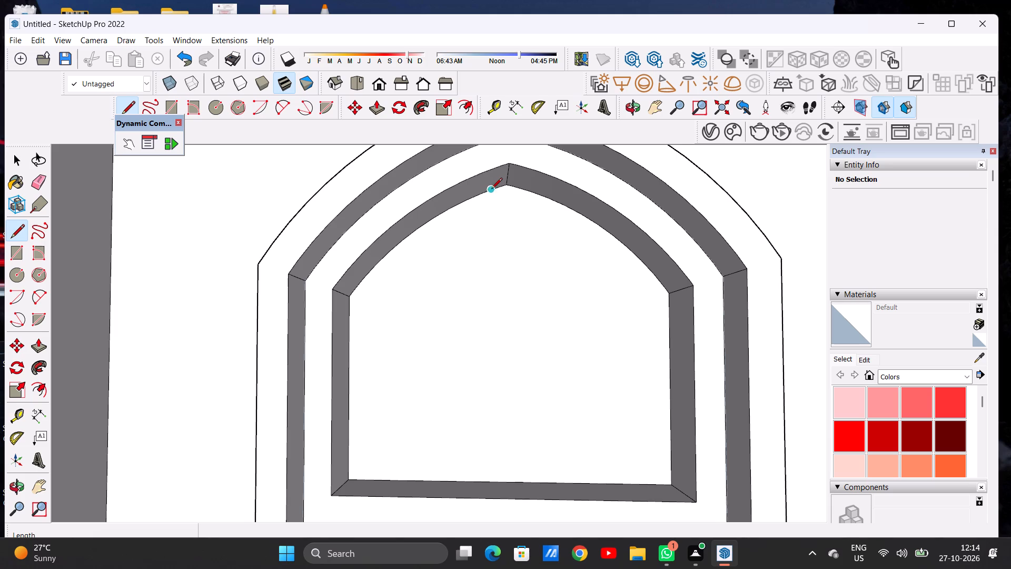
pyautogui.click(496, 189)
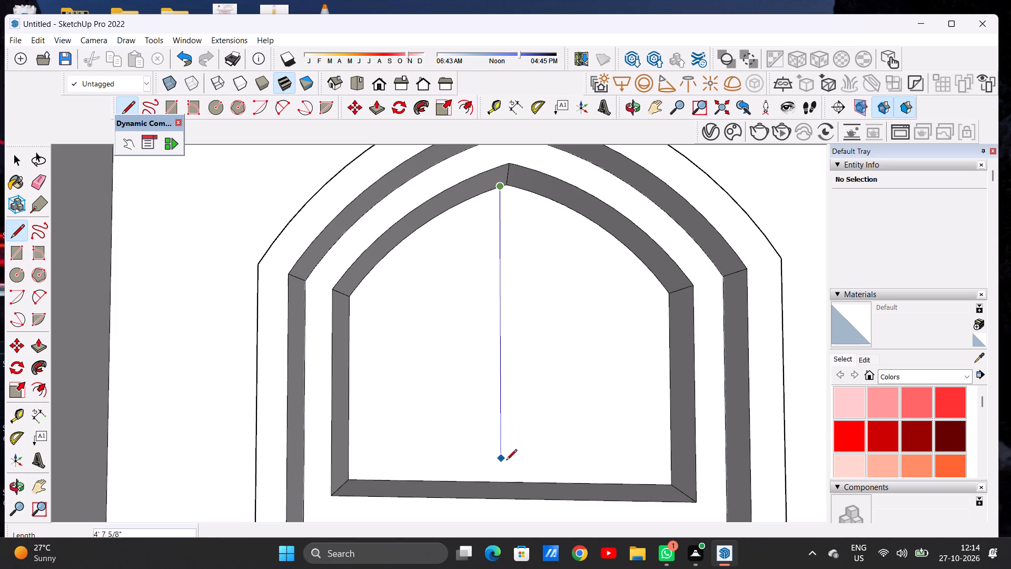
pyautogui.click(503, 484)
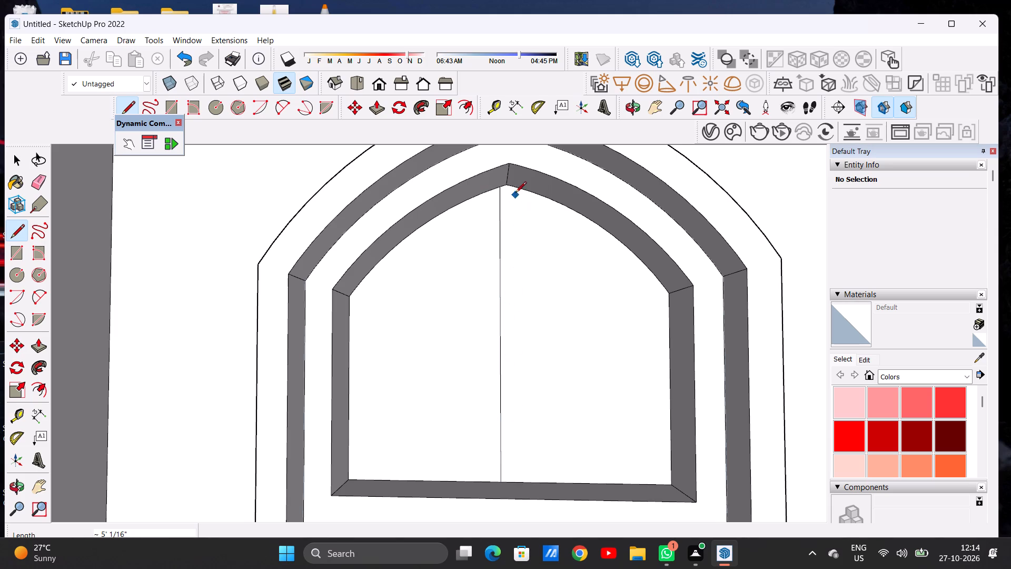
pyautogui.click(519, 187)
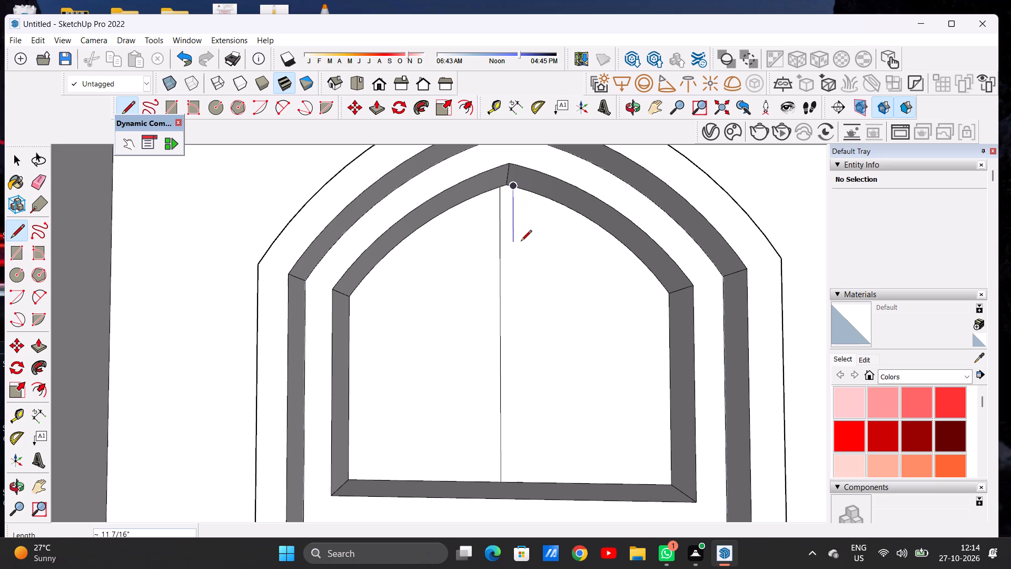
pyautogui.press('space')
pyautogui.write('L')
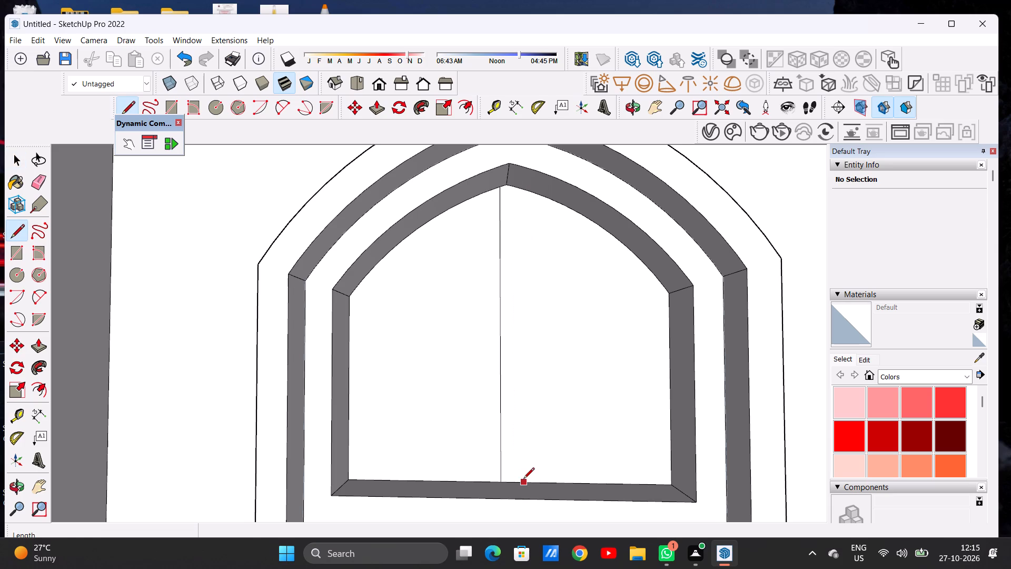
pyautogui.click(523, 479)
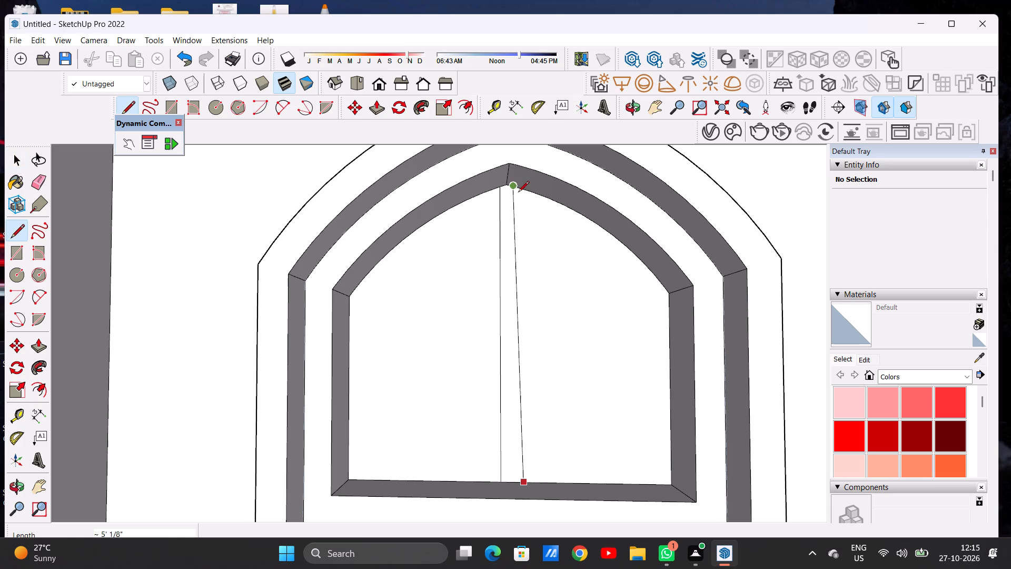
pyautogui.click(521, 192)
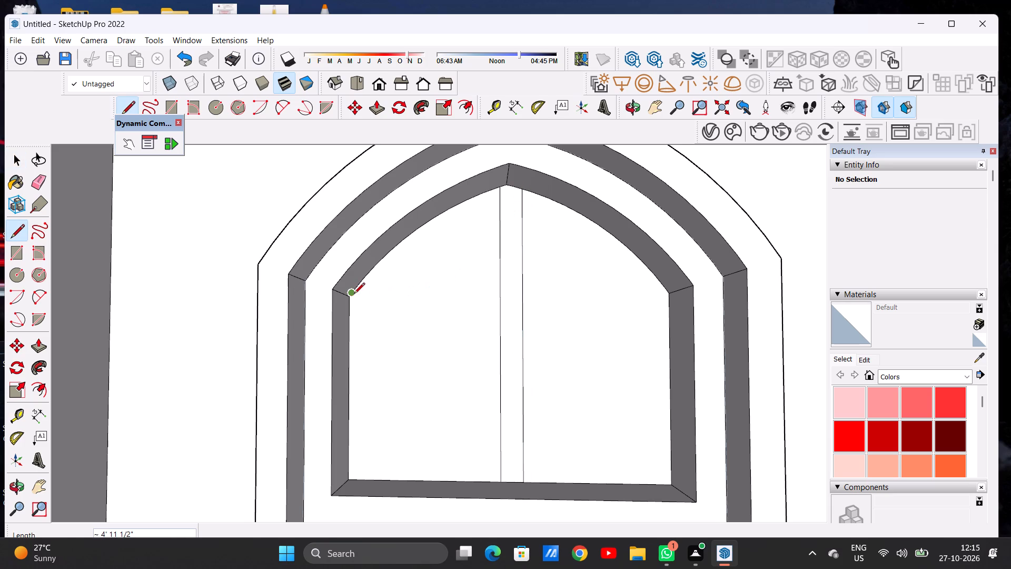
# Draw two parallel horizontal lines, each about 5' 4 3/4" long, across the recessed face at the arch's springing level as a transom.
pyautogui.click(349, 300)
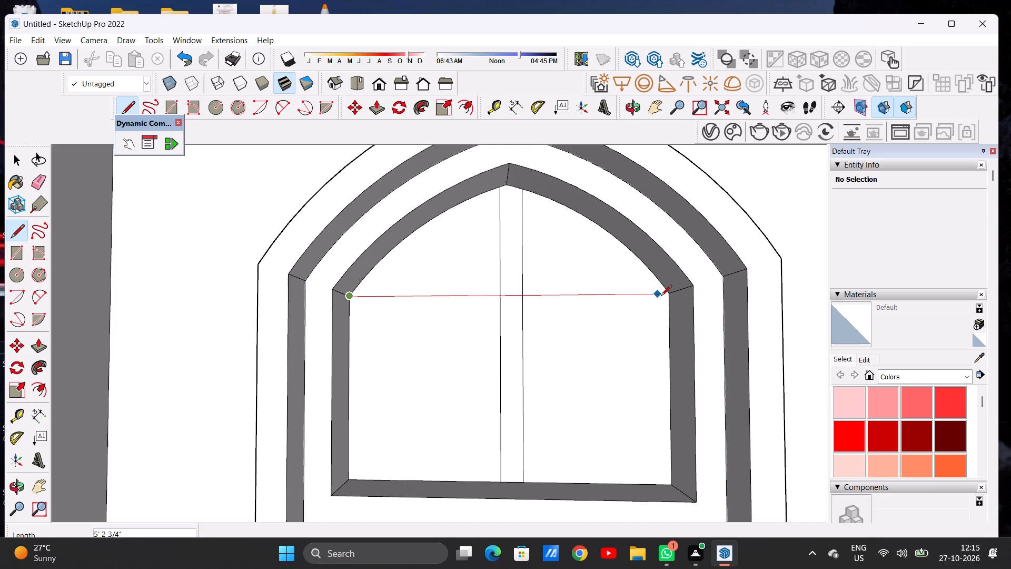
pyautogui.scroll(5, 671, 296)
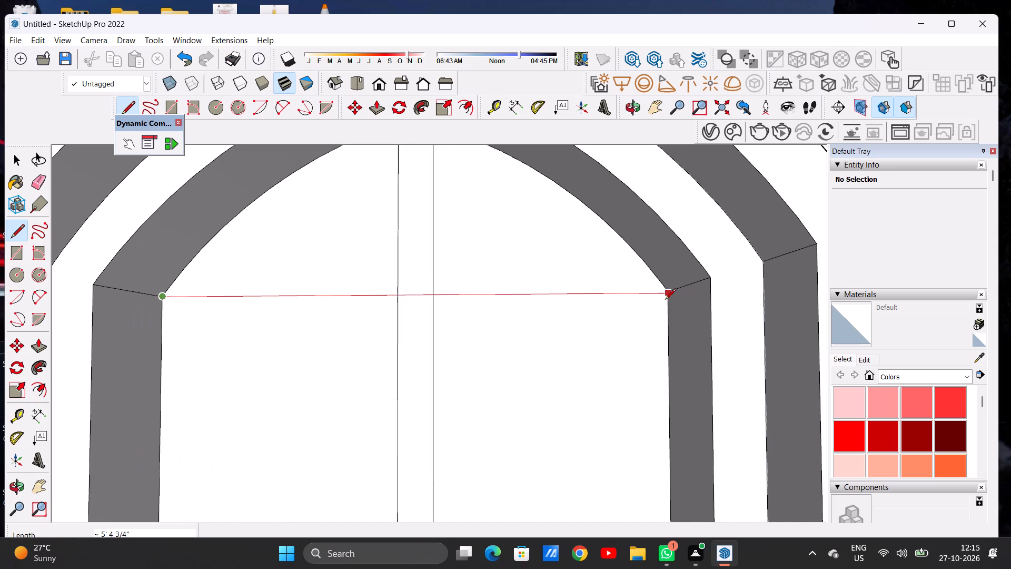
pyautogui.click(665, 300)
pyautogui.scroll(3, 671, 292)
pyautogui.scroll(-11, 657, 299)
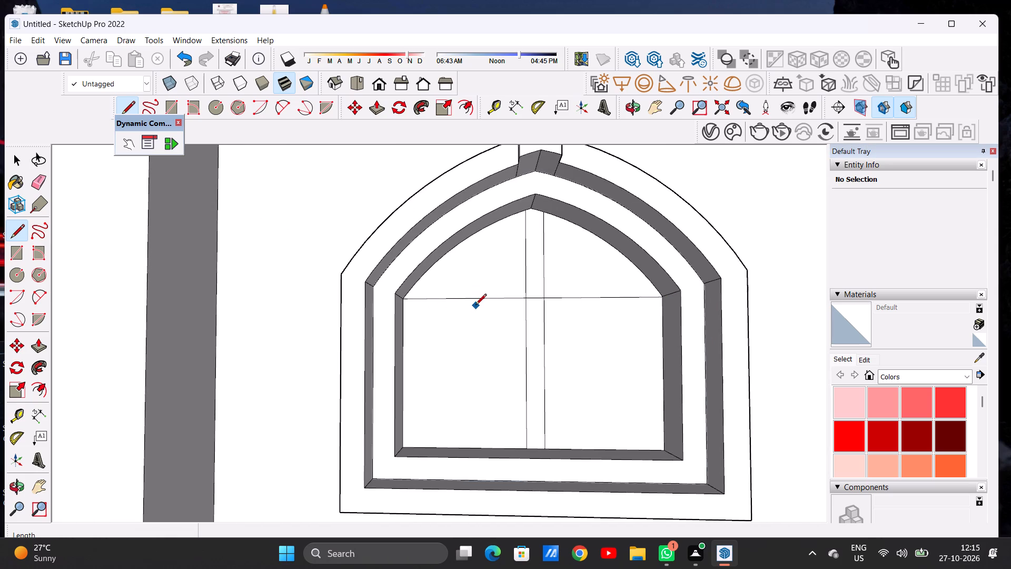
pyautogui.scroll(6, 494, 325)
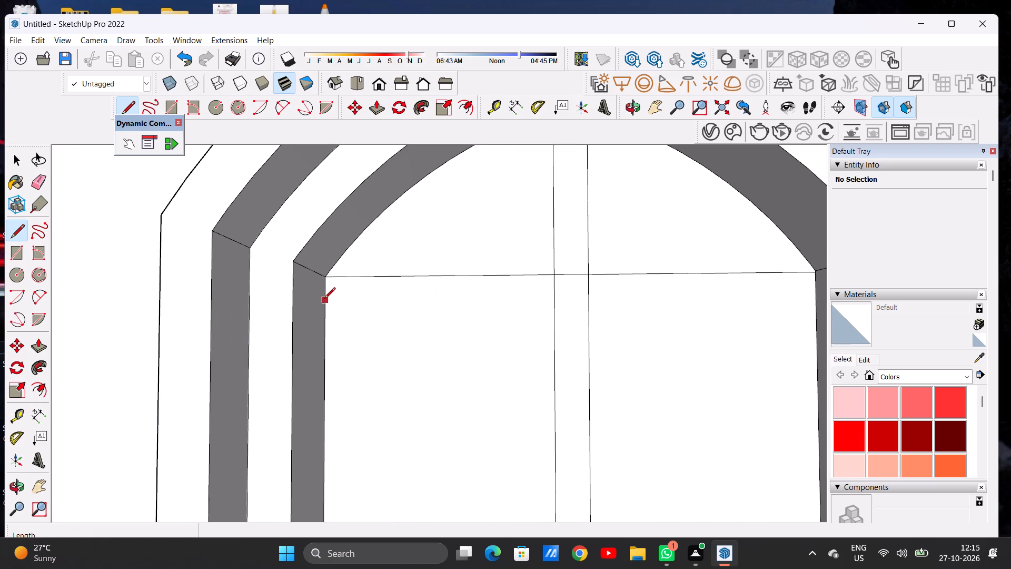
pyautogui.click(326, 306)
pyautogui.scroll(-8, 499, 311)
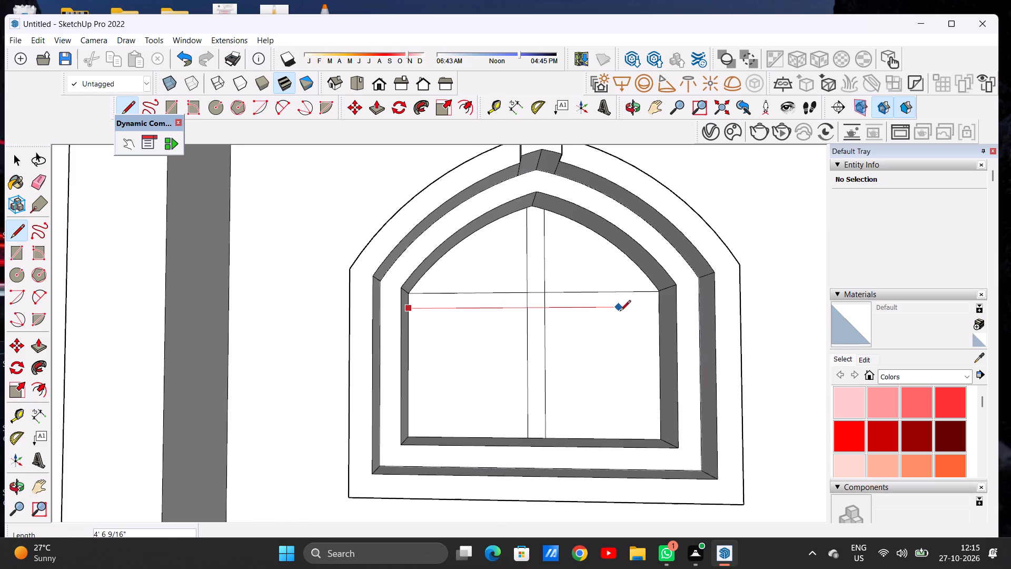
pyautogui.scroll(5, 650, 312)
pyautogui.click(660, 308)
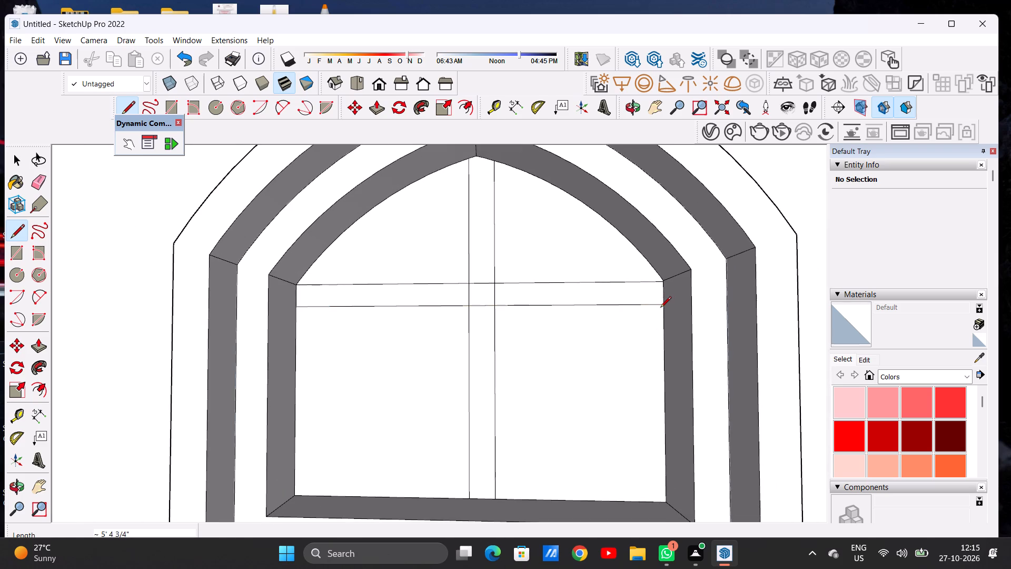
pyautogui.press('space')
# Erase the four short line segments where the vertical and horizontal bars cross, leaving one continuous cross-shaped window bar.
pyautogui.write('E')
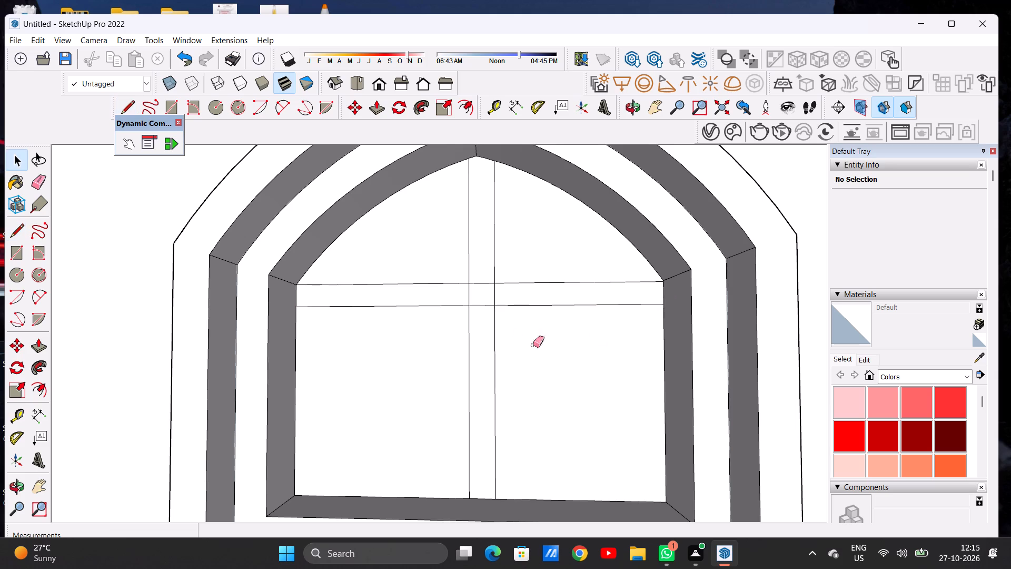
pyautogui.scroll(5, 506, 338)
pyautogui.moveTo(475, 249); pyautogui.dragTo(472, 261)
pyautogui.moveTo(467, 281); pyautogui.dragTo(469, 296)
pyautogui.moveTo(459, 270); pyautogui.dragTo(438, 276)
pyautogui.click(489, 266)
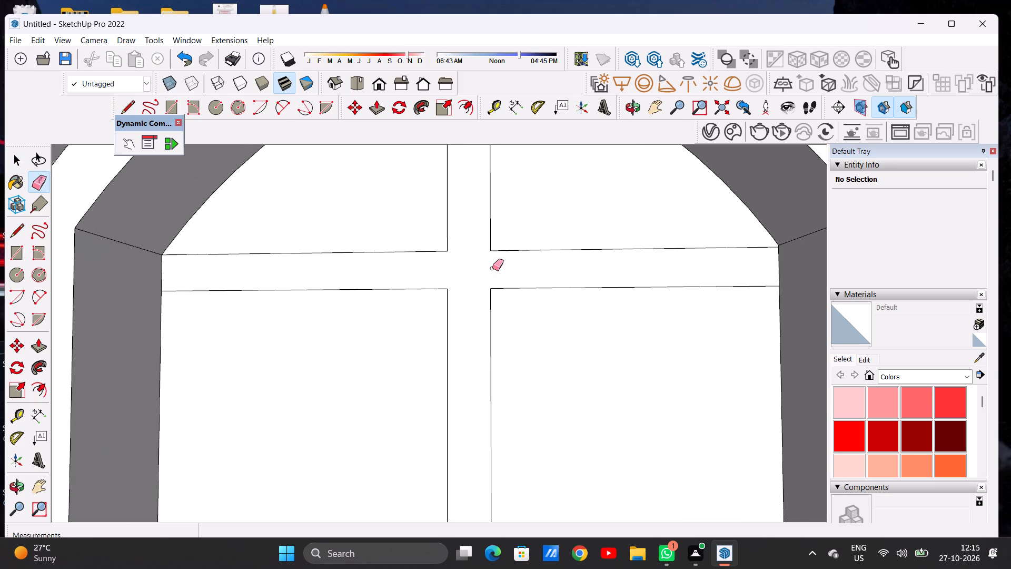
pyautogui.press('space')
# Examine the top-storey right window against the rest of the facade and inspect the middle-storey right window up close.
pyautogui.scroll(-9, 510, 282)
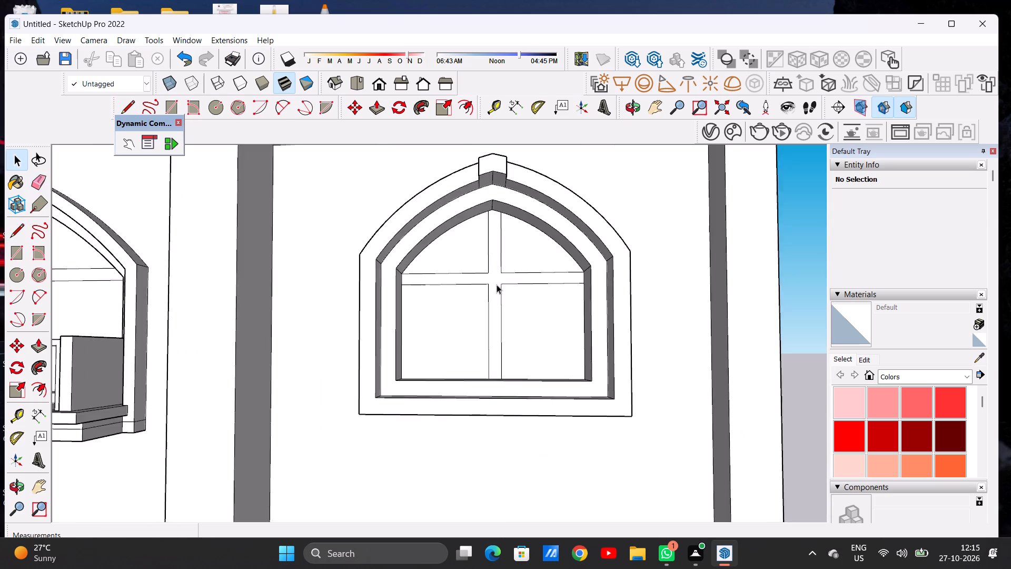
pyautogui.scroll(-19, 497, 284)
pyautogui.scroll(-2, 513, 273)
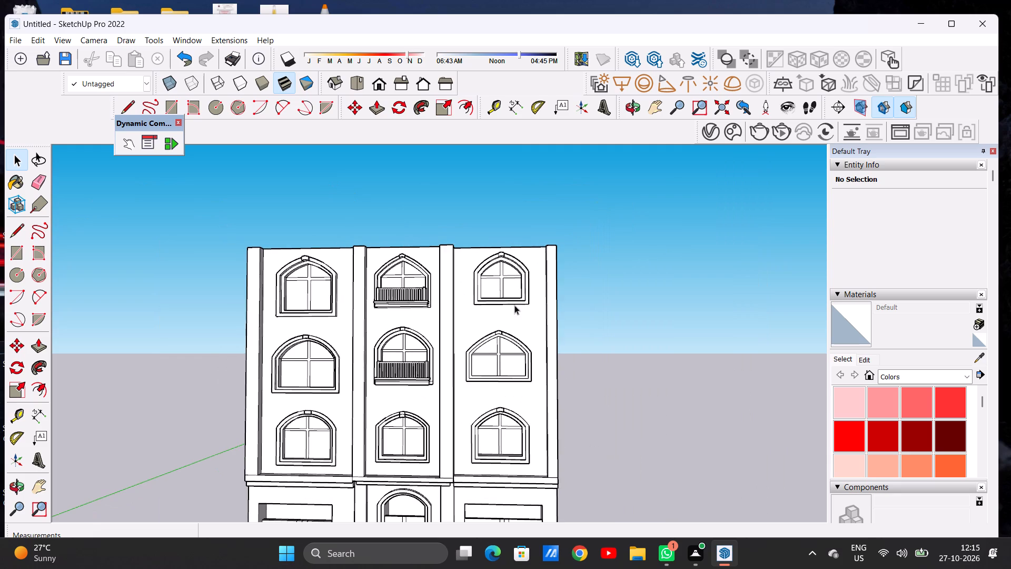
pyautogui.moveTo(512, 311); pyautogui.dragTo(503, 300, button='middle')
pyautogui.scroll(1, 504, 369)
pyautogui.scroll(-1, 504, 369)
pyautogui.scroll(16, 504, 369)
pyautogui.scroll(-1, 498, 341)
pyautogui.scroll(2, 498, 341)
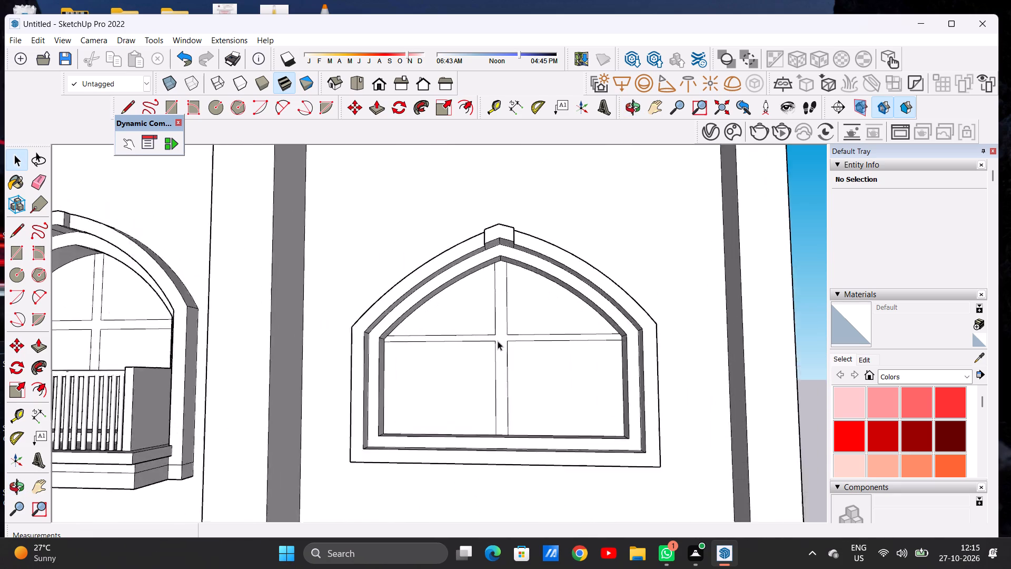
pyautogui.scroll(5, 498, 341)
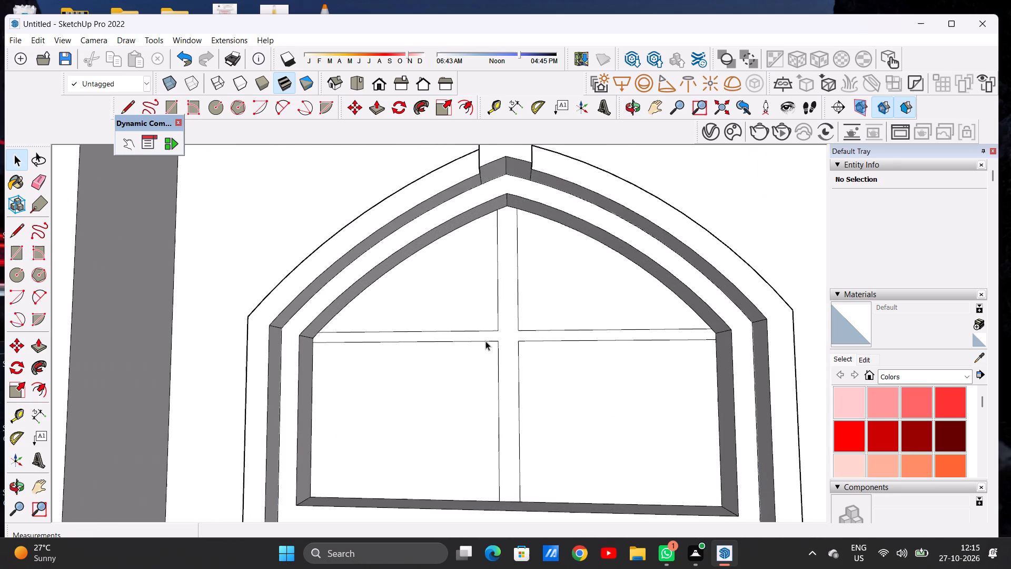
# Draw two horizontal lines, about 3' 4 13/16" and 3' 4 1/8" long, just below the middle-storey right window's transom, either side of the mullion.
pyautogui.press('l')
pyautogui.scroll(5, 485, 359)
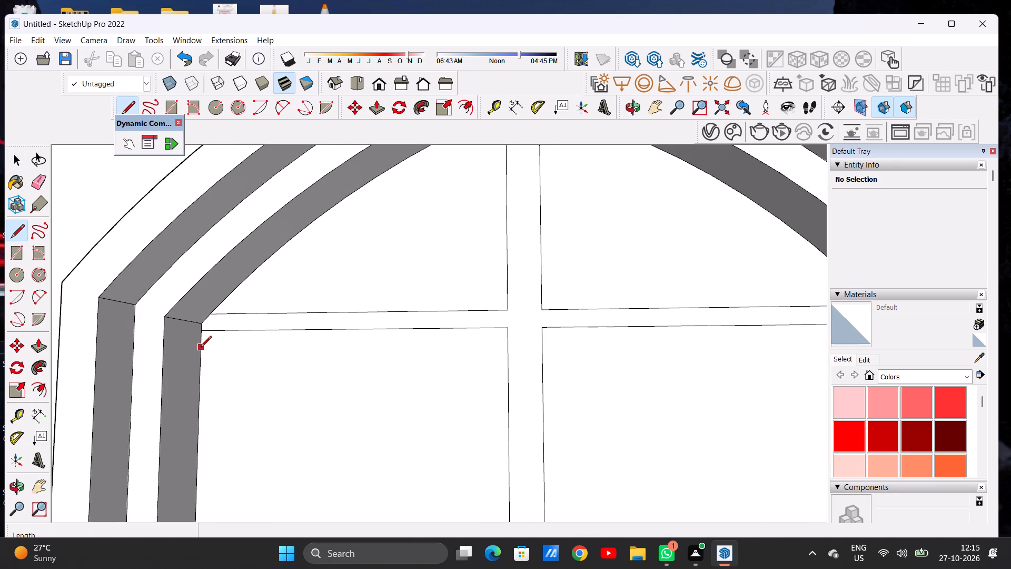
pyautogui.click(202, 348)
pyautogui.click(506, 352)
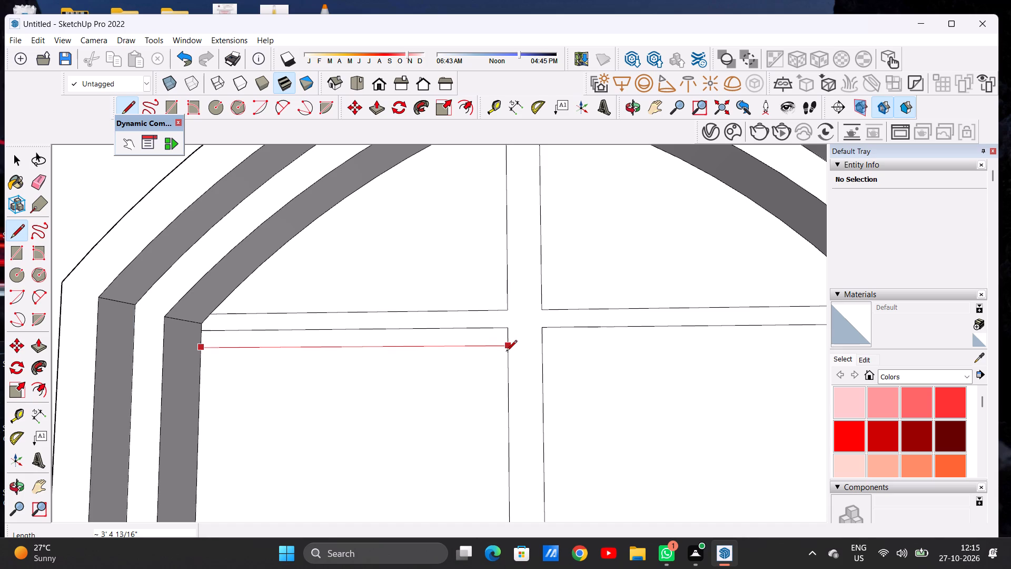
pyautogui.click(541, 349)
pyautogui.scroll(-6, 593, 354)
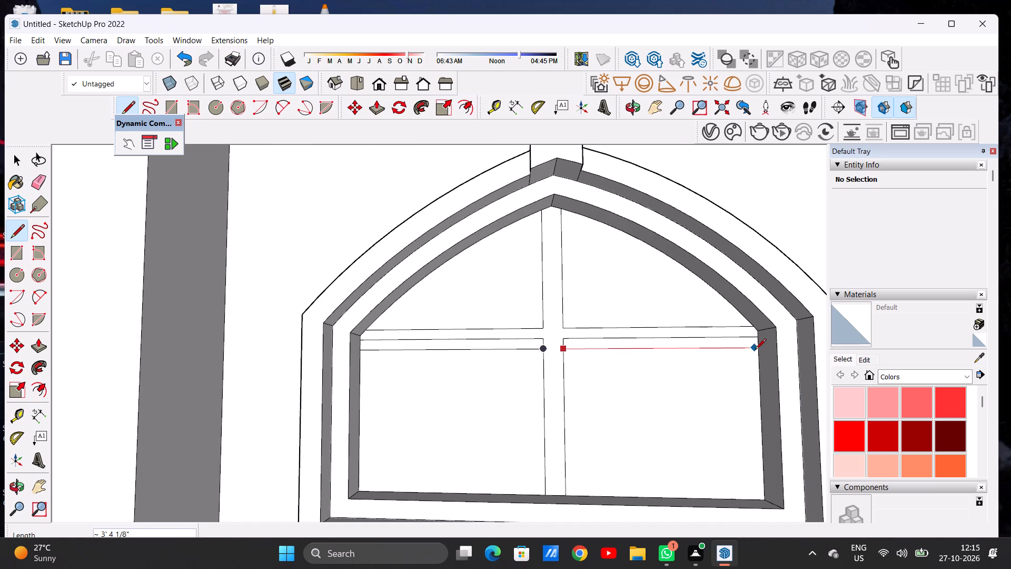
pyautogui.click(759, 350)
pyautogui.press('space')
# Erase the transom's former lower edge lines and the short mullion segments below it, leaving a thicker crossbar in the middle-storey right window.
pyautogui.write('E')
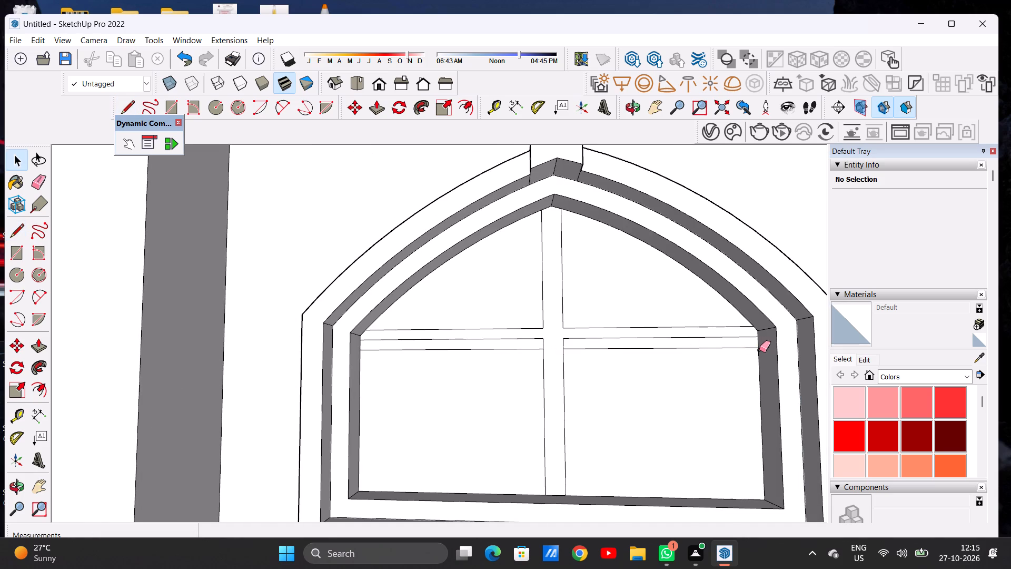
pyautogui.scroll(6, 602, 338)
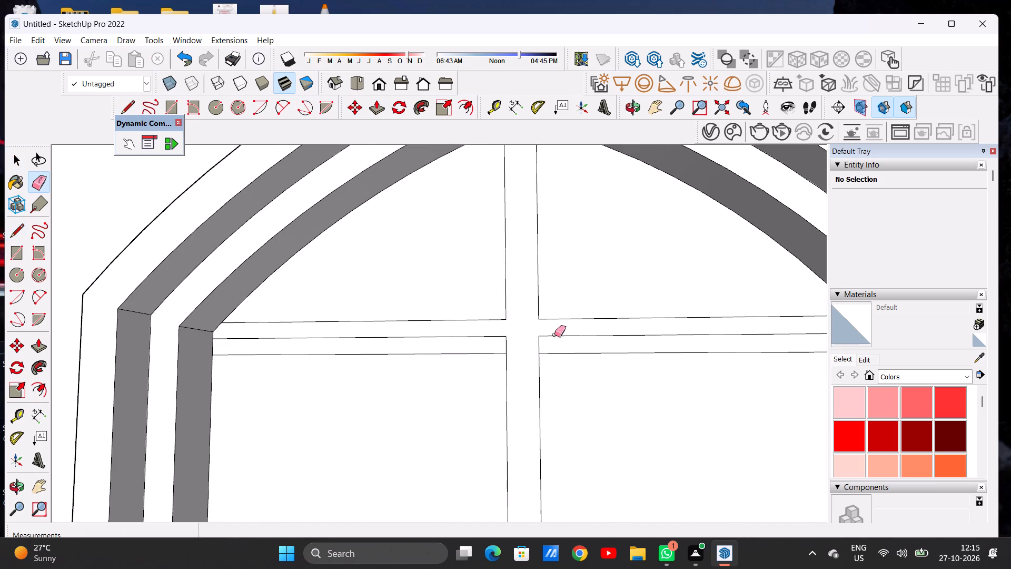
pyautogui.click(554, 335)
pyautogui.moveTo(540, 341); pyautogui.dragTo(520, 345)
pyautogui.moveTo(508, 344); pyautogui.dragTo(494, 345)
pyautogui.click(486, 334)
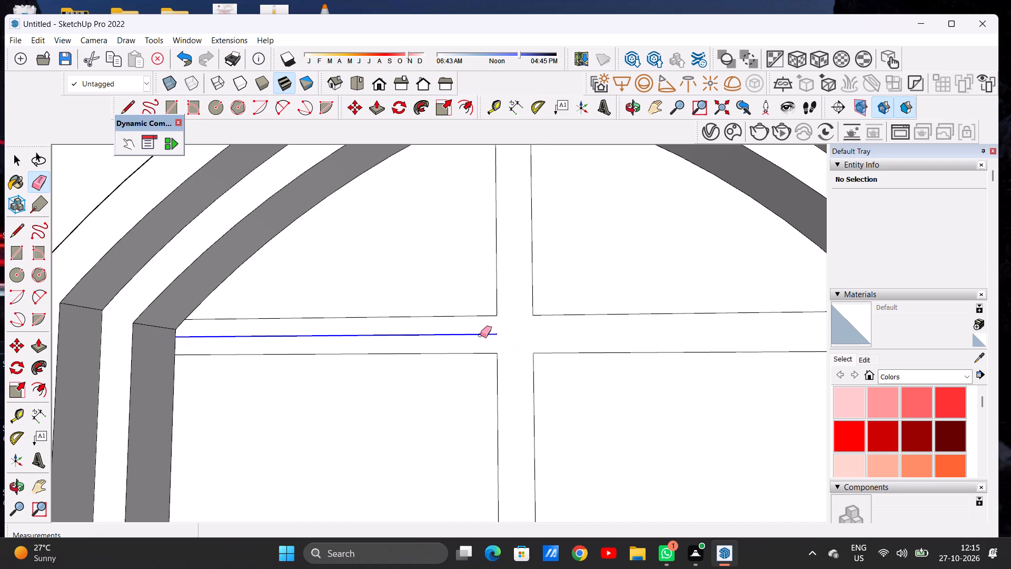
pyautogui.press('space')
# Examine the whole facade from the front, comparing the right bay's windows with those of the other bays.
pyautogui.scroll(-5, 479, 332)
pyautogui.scroll(1, 480, 332)
pyautogui.scroll(-9, 480, 332)
pyautogui.scroll(1, 506, 334)
pyautogui.scroll(-2, 506, 334)
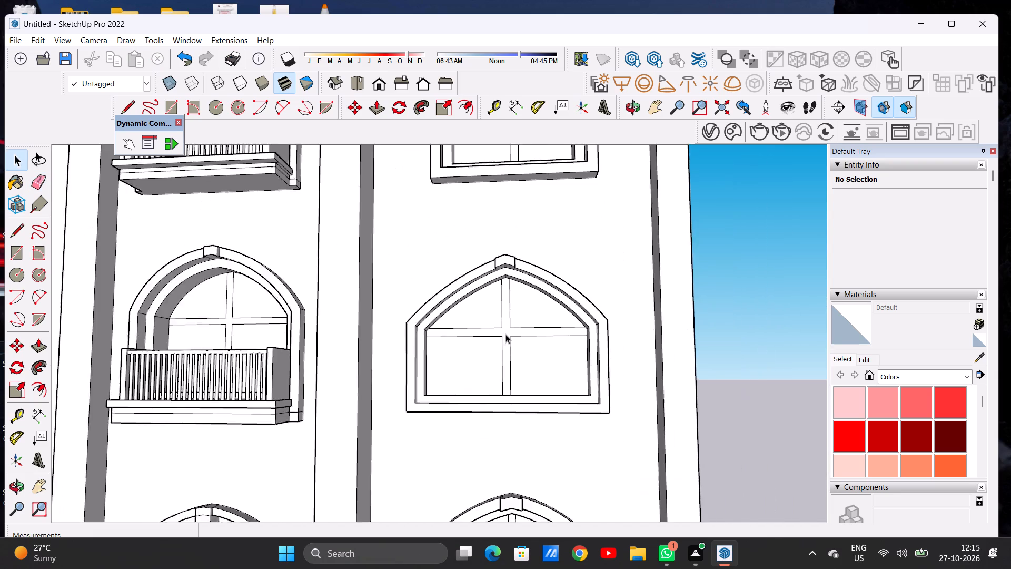
pyautogui.scroll(-18, 506, 334)
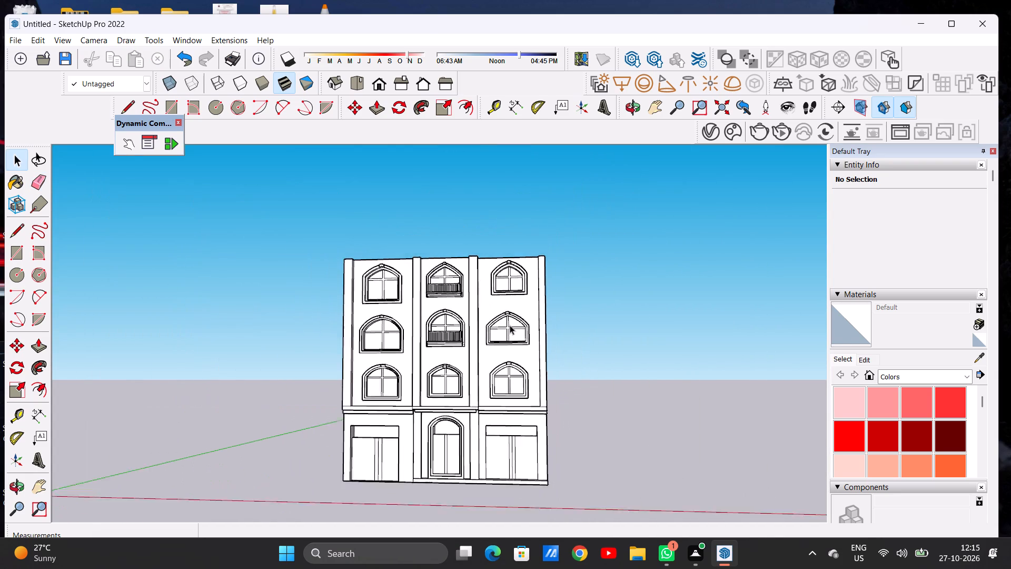
pyautogui.scroll(-2, 510, 325)
pyautogui.scroll(10, 466, 281)
pyautogui.scroll(-2, 502, 327)
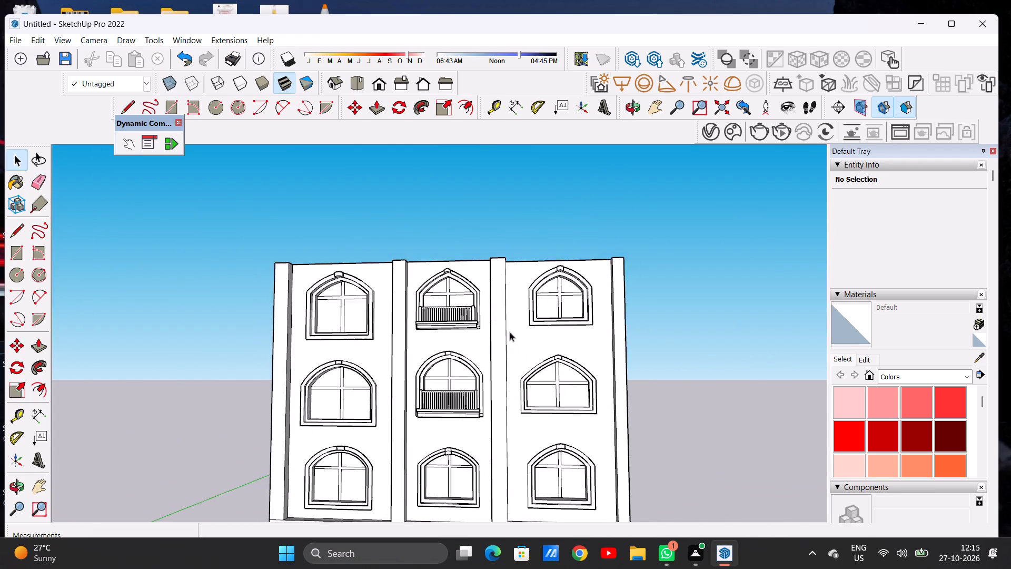
pyautogui.scroll(-4, 510, 332)
pyautogui.moveTo(511, 338); pyautogui.dragTo(471, 347, button='middle')
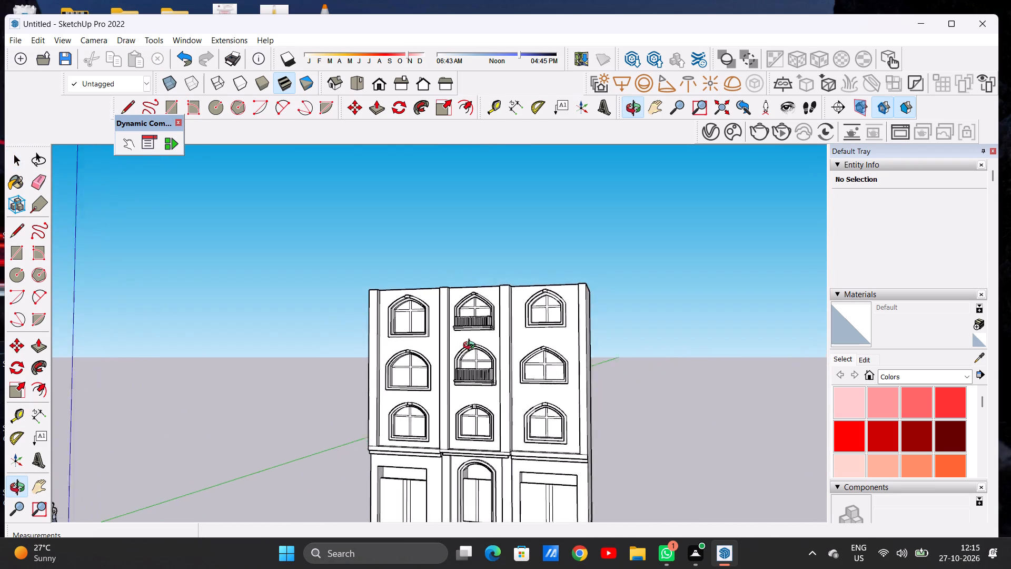
pyautogui.moveTo(471, 347); pyautogui.dragTo(508, 346, button='middle')
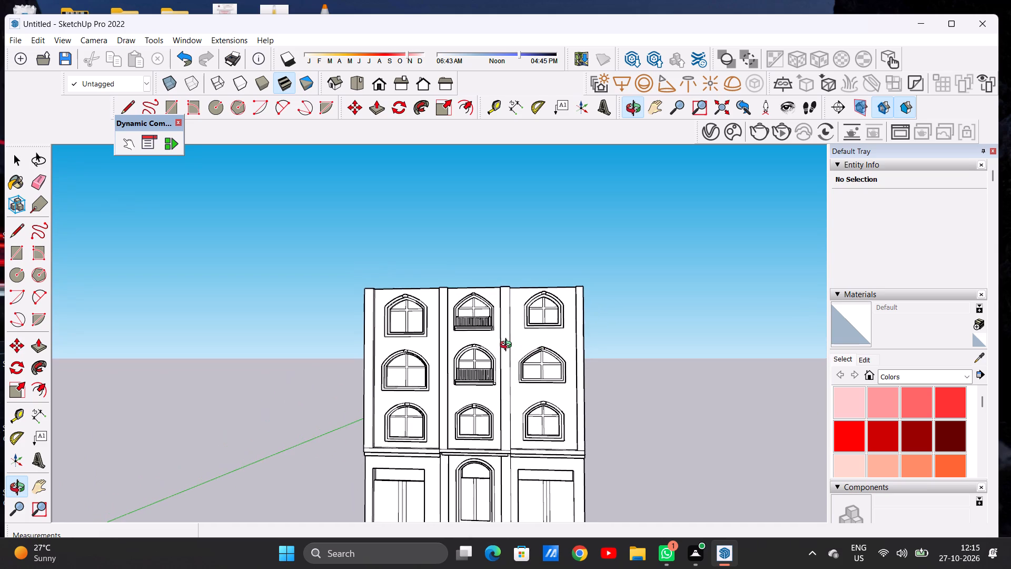
pyautogui.moveTo(508, 346); pyautogui.dragTo(530, 339, button='middle')
pyautogui.scroll(-13, 533, 341)
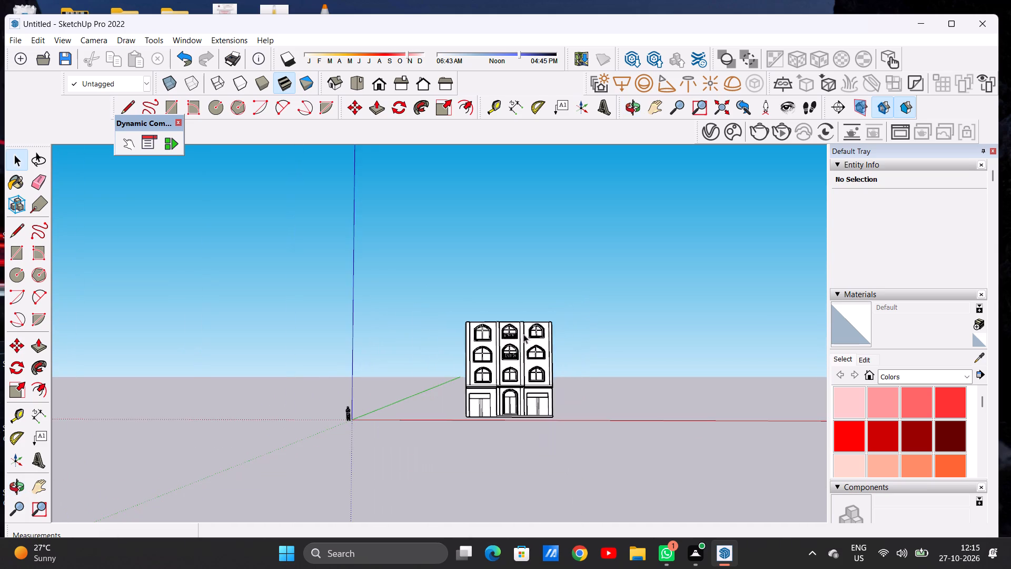
pyautogui.scroll(8, 520, 327)
# Examine the building's flat roof, its border strip and the facade from above and from the sides.
pyautogui.moveTo(539, 333); pyautogui.dragTo(520, 432, button='middle')
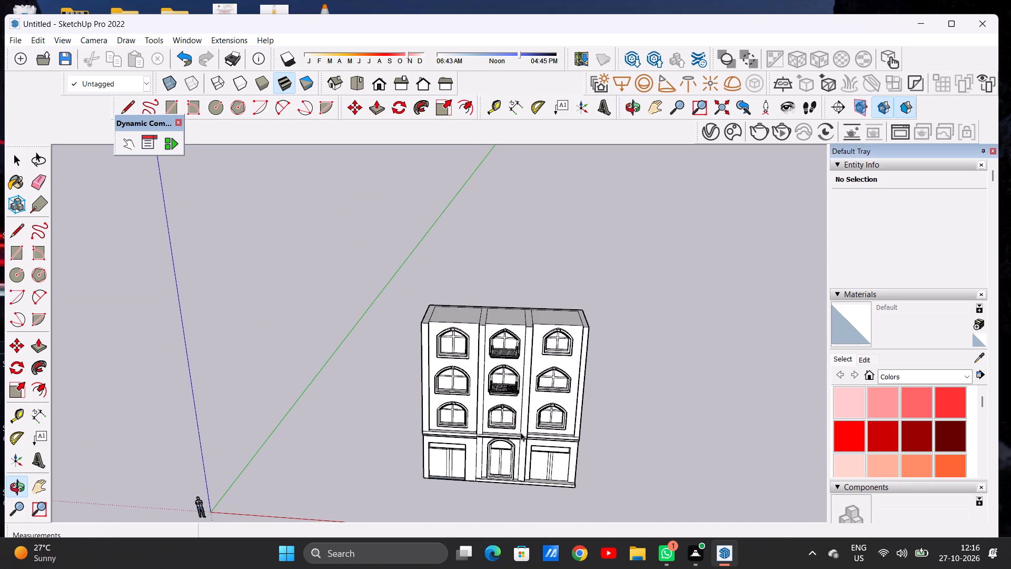
pyautogui.scroll(5, 531, 337)
pyautogui.scroll(-1, 531, 337)
pyautogui.scroll(8, 531, 337)
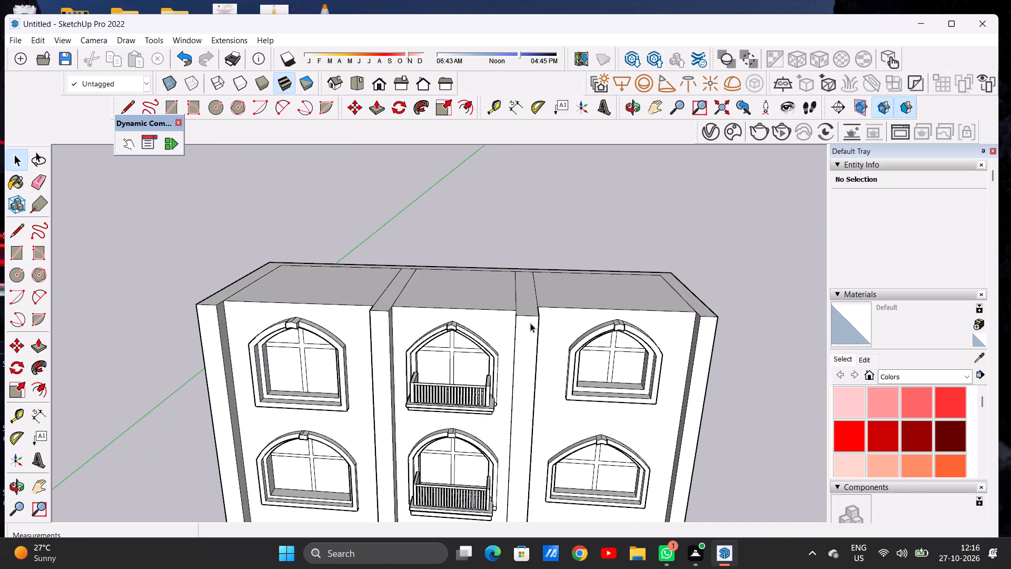
pyautogui.moveTo(521, 293); pyautogui.dragTo(523, 385, button='middle')
pyautogui.scroll(-4, 525, 312)
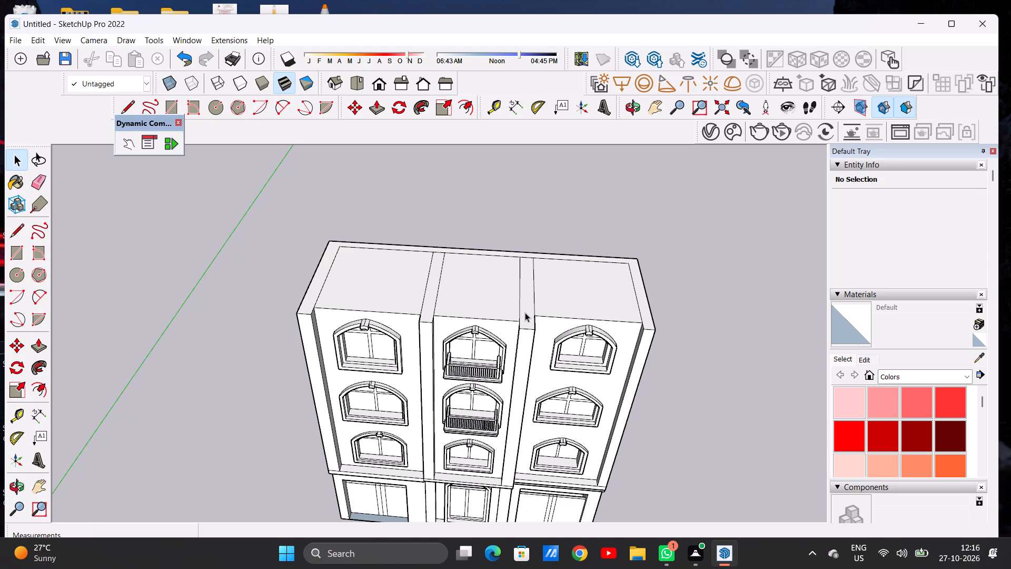
pyautogui.scroll(-9, 596, 285)
pyautogui.scroll(9, 581, 298)
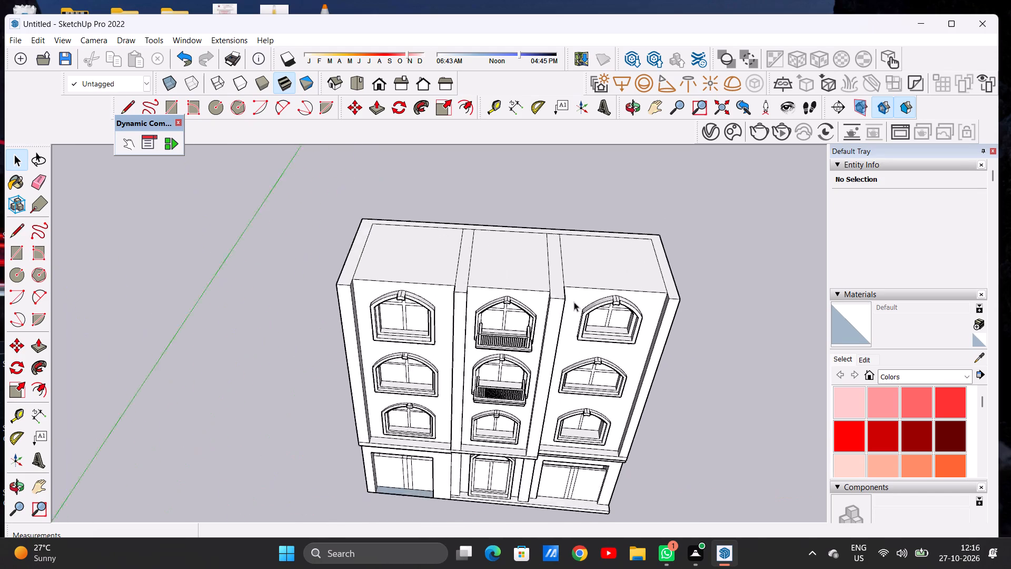
pyautogui.scroll(1, 574, 302)
pyautogui.moveTo(554, 346); pyautogui.dragTo(564, 243, button='middle')
pyautogui.scroll(7, 554, 243)
pyautogui.scroll(-10, 552, 242)
pyautogui.moveTo(542, 235); pyautogui.dragTo(423, 277, button='middle')
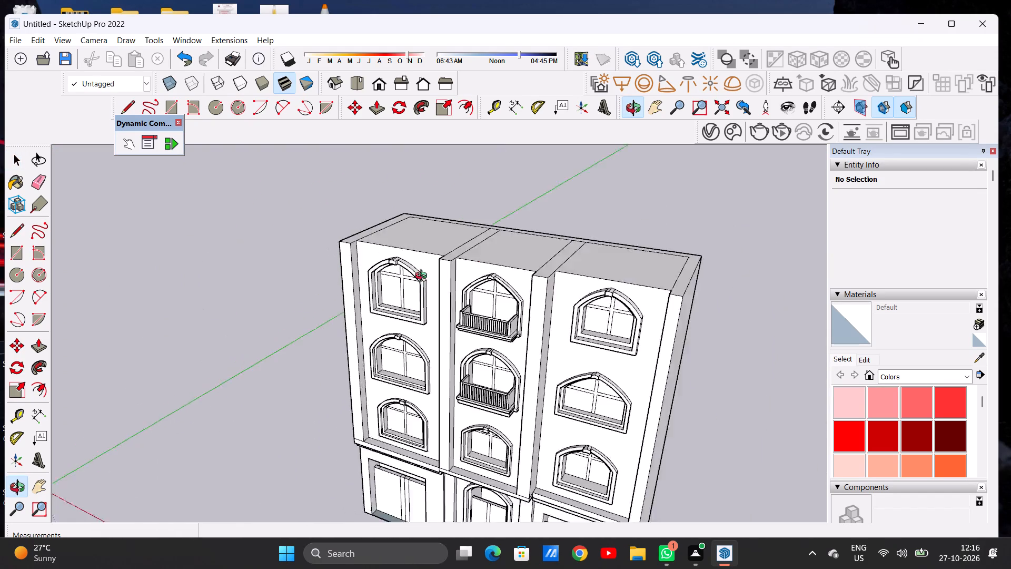
pyautogui.moveTo(423, 277); pyautogui.dragTo(539, 328, button='middle')
pyautogui.scroll(-4, 531, 273)
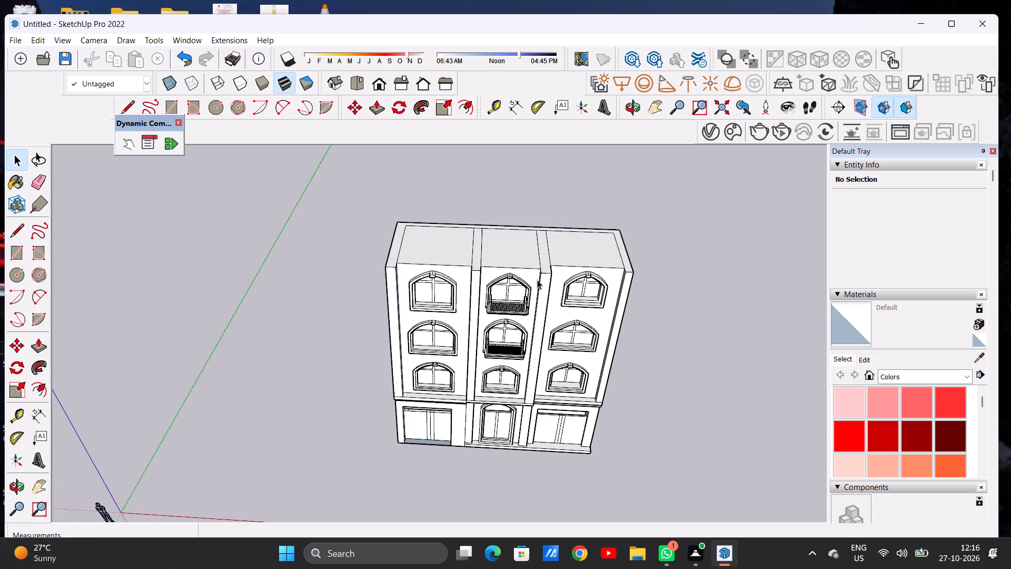
pyautogui.scroll(3, 548, 272)
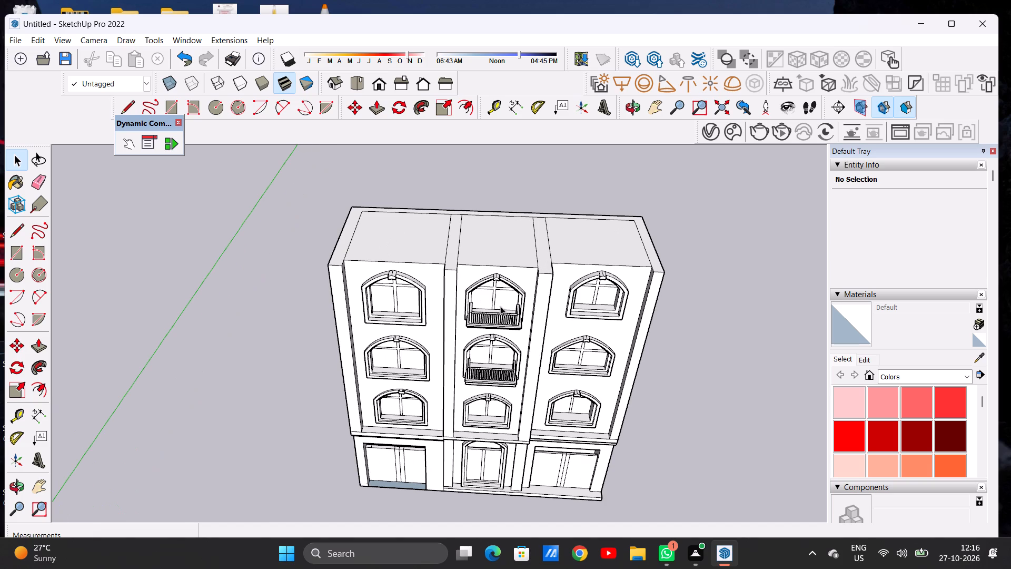
pyautogui.scroll(-5, 496, 306)
pyautogui.moveTo(508, 351); pyautogui.dragTo(519, 262, button='middle')
pyautogui.scroll(6, 536, 359)
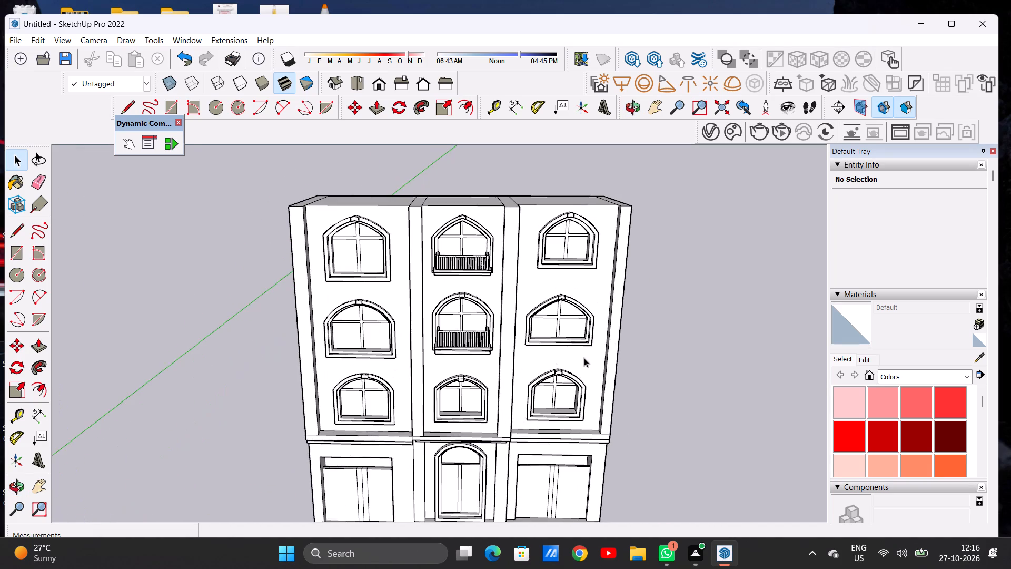
pyautogui.moveTo(583, 358); pyautogui.dragTo(736, 282, button='middle')
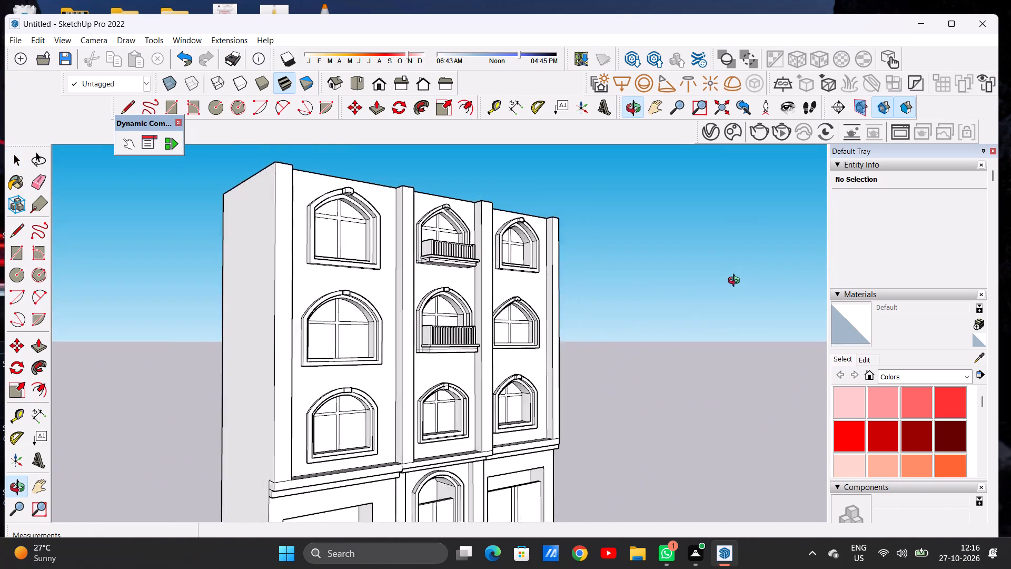
pyautogui.moveTo(736, 282); pyautogui.dragTo(530, 296, button='middle')
pyautogui.scroll(-11, 545, 296)
pyautogui.scroll(2, 525, 365)
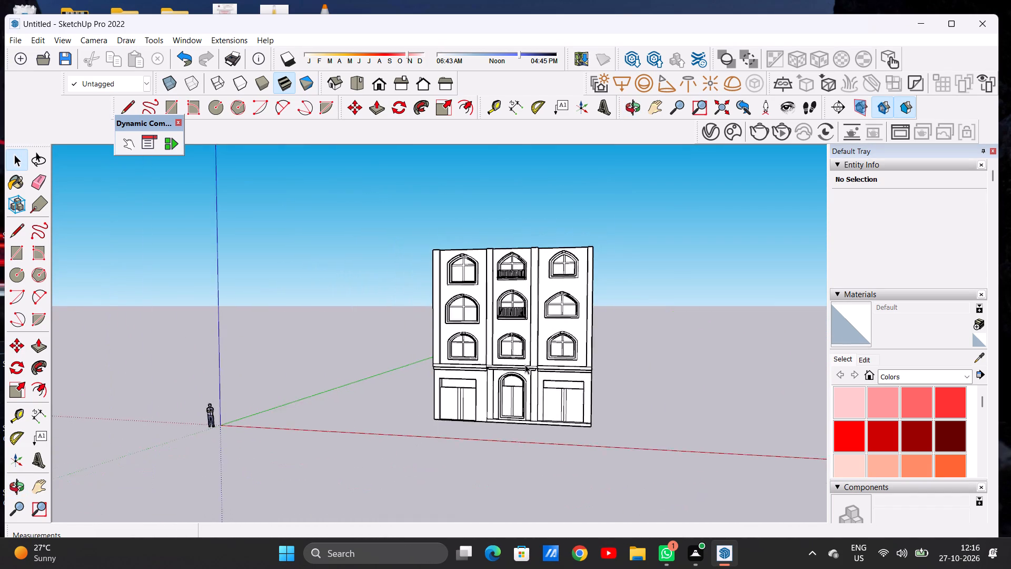
pyautogui.scroll(3, 525, 365)
pyautogui.scroll(-5, 522, 320)
pyautogui.scroll(6, 494, 240)
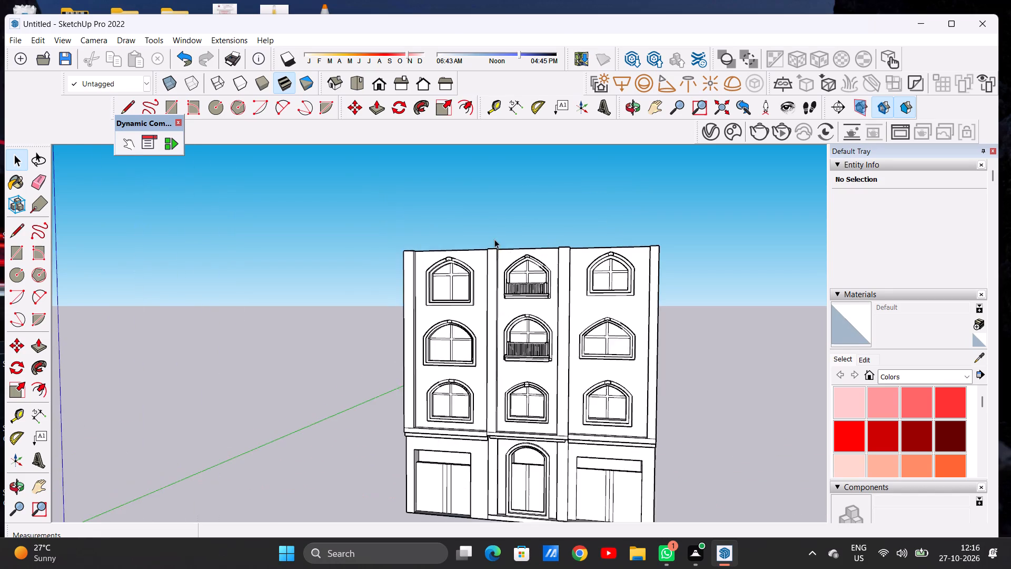
# Push/Pull the U-shaped border strip around the roof's back and two sides upward by 10' to form perimeter walls.
pyautogui.moveTo(506, 236); pyautogui.dragTo(521, 401, button='middle')
pyautogui.scroll(1, 472, 233)
pyautogui.moveTo(469, 249); pyautogui.dragTo(512, 310, button='middle')
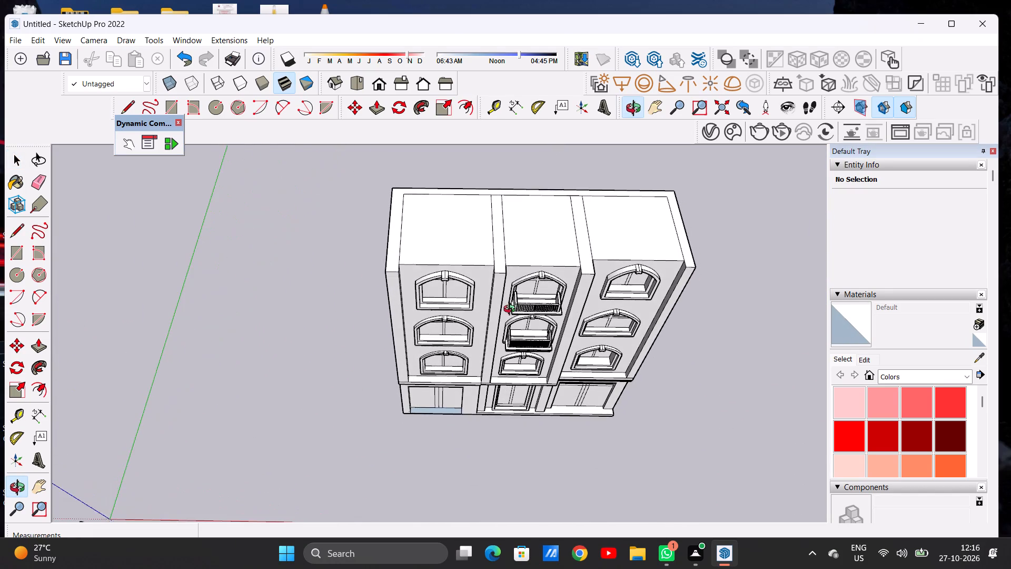
pyautogui.moveTo(512, 310); pyautogui.dragTo(511, 309, button='middle')
pyautogui.scroll(-4, 455, 303)
pyautogui.scroll(7, 523, 255)
pyautogui.moveTo(512, 266); pyautogui.dragTo(497, 273, button='middle')
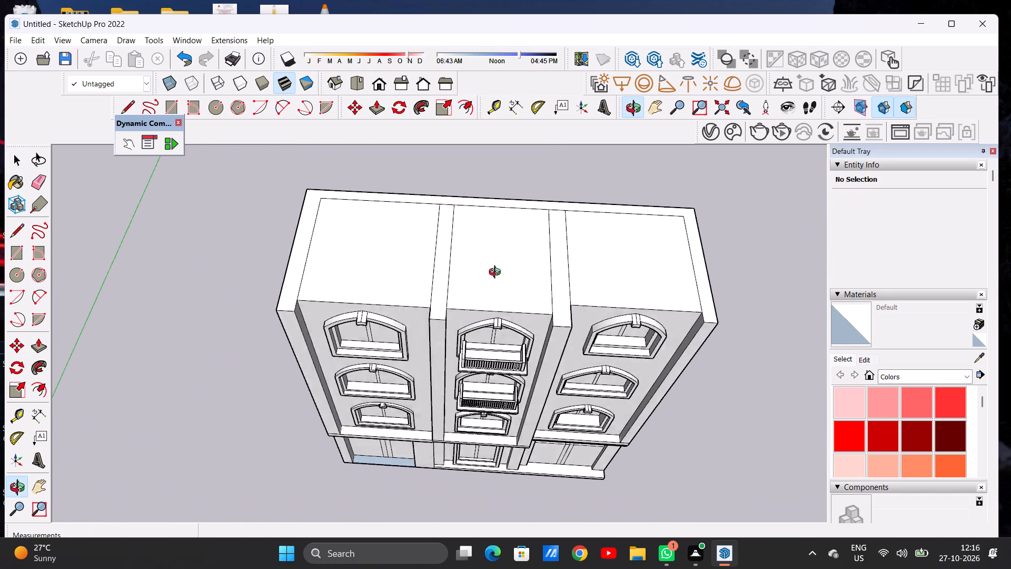
pyautogui.moveTo(497, 273); pyautogui.dragTo(496, 284, button='middle')
pyautogui.scroll(-5, 498, 274)
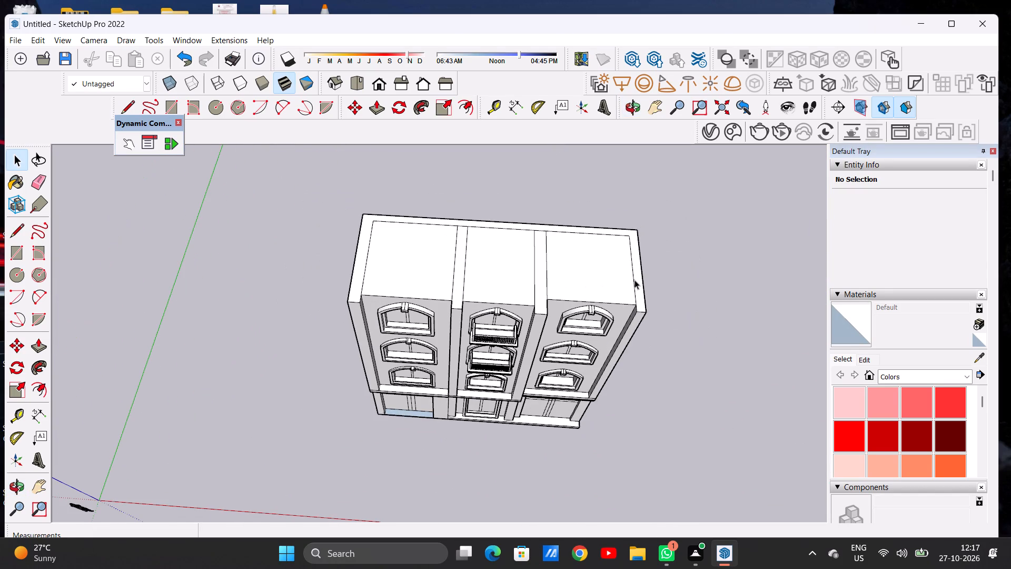
pyautogui.press('p')
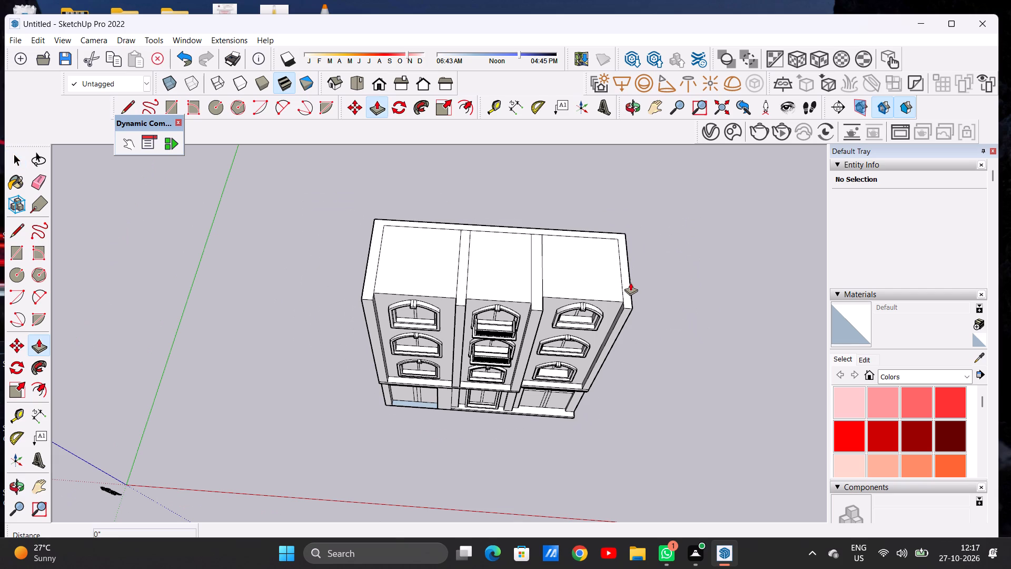
pyautogui.scroll(5, 626, 298)
pyautogui.click(626, 299)
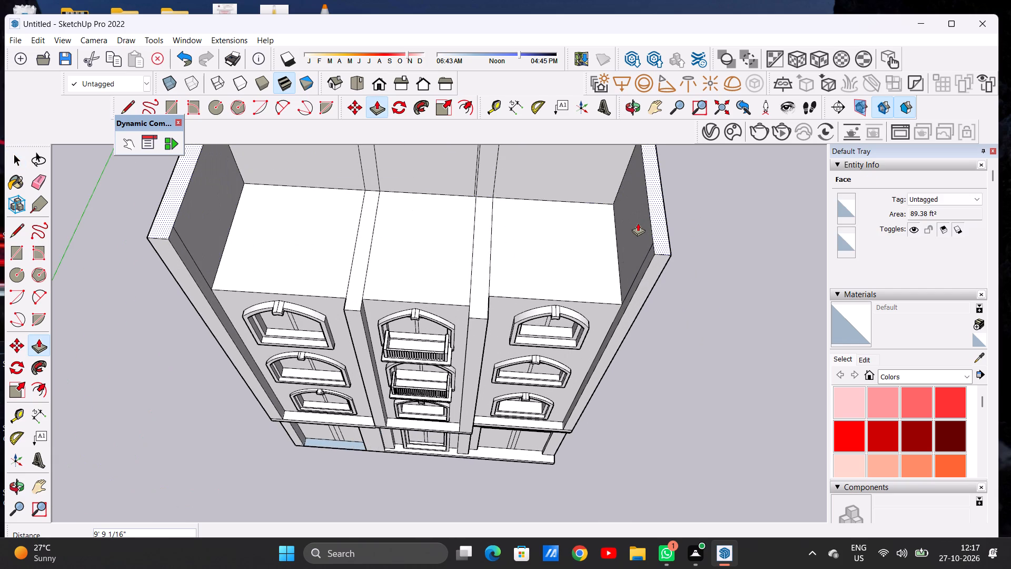
pyautogui.press('1')
pyautogui.write("0'")
pyautogui.press('Return')
pyautogui.press('space')
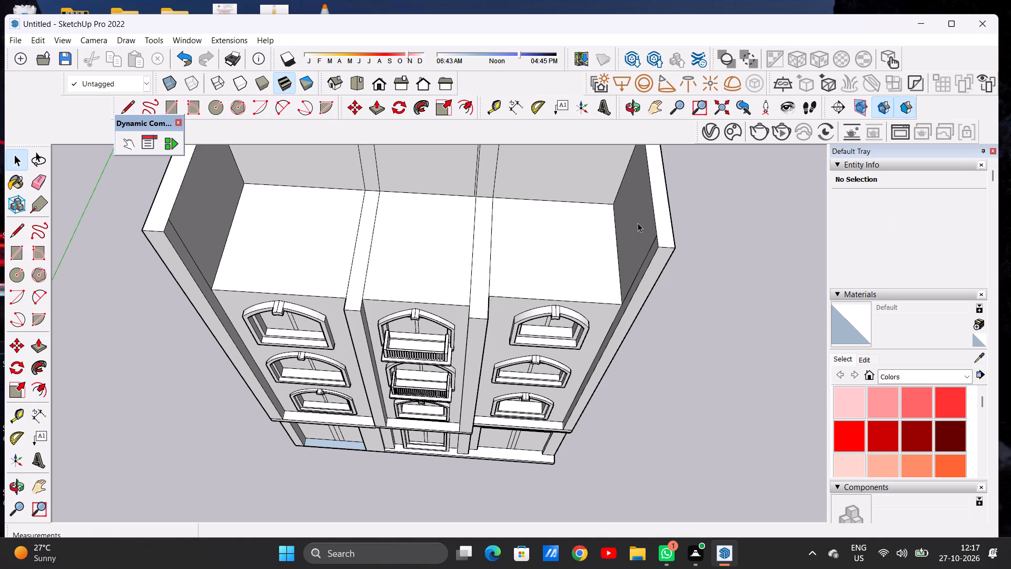
# Erase the stray vertical line beside the right-hand pier strip on the inner face of the raised back wall.
pyautogui.scroll(-15, 482, 275)
pyautogui.scroll(1, 478, 239)
pyautogui.scroll(-1, 478, 239)
pyautogui.scroll(11, 478, 239)
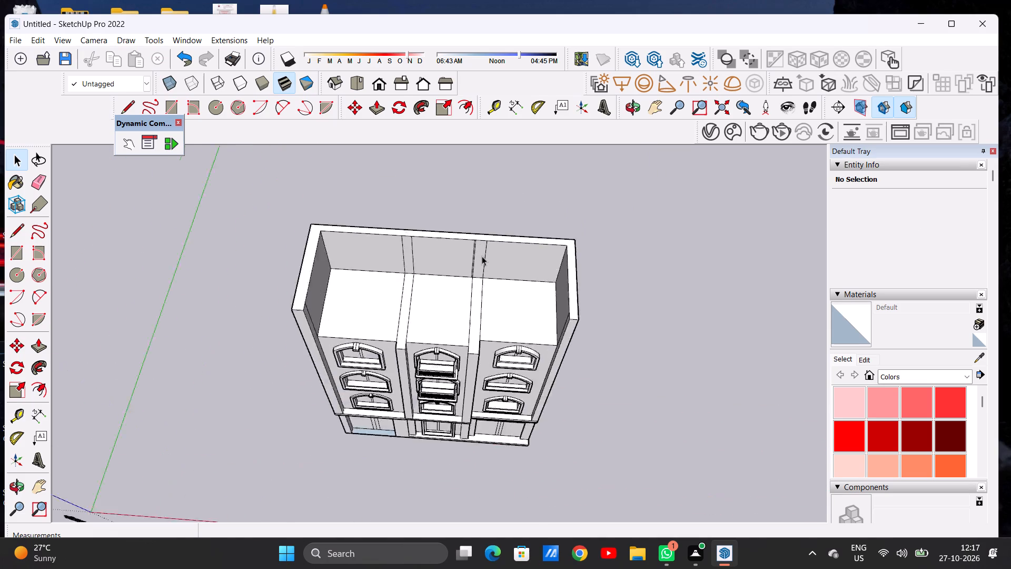
pyautogui.scroll(10, 482, 256)
pyautogui.moveTo(468, 309); pyautogui.dragTo(471, 249, button='middle')
pyautogui.scroll(7, 466, 268)
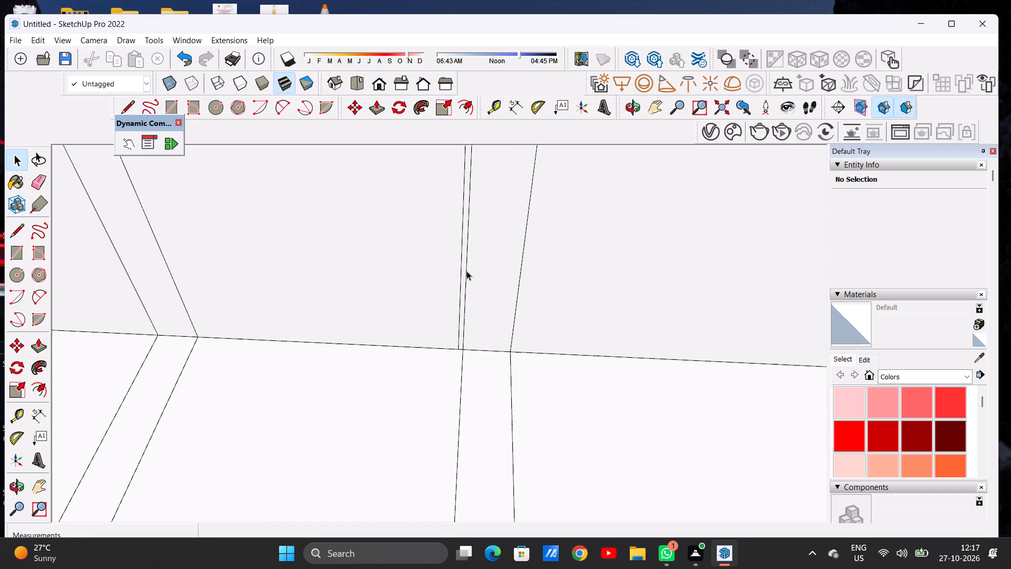
pyautogui.press('e')
pyautogui.scroll(8, 467, 271)
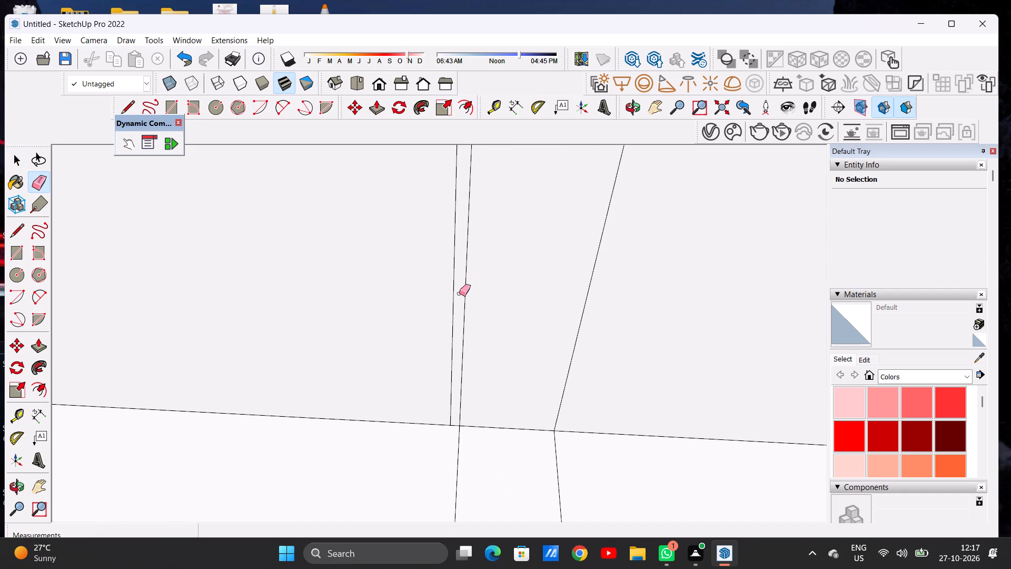
pyautogui.moveTo(455, 297); pyautogui.dragTo(451, 306)
pyautogui.press('space')
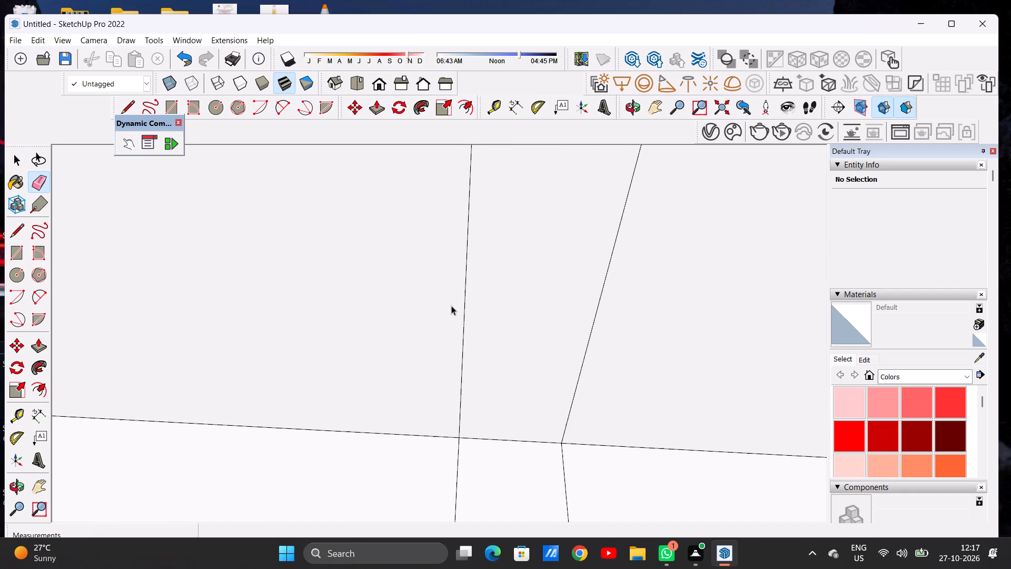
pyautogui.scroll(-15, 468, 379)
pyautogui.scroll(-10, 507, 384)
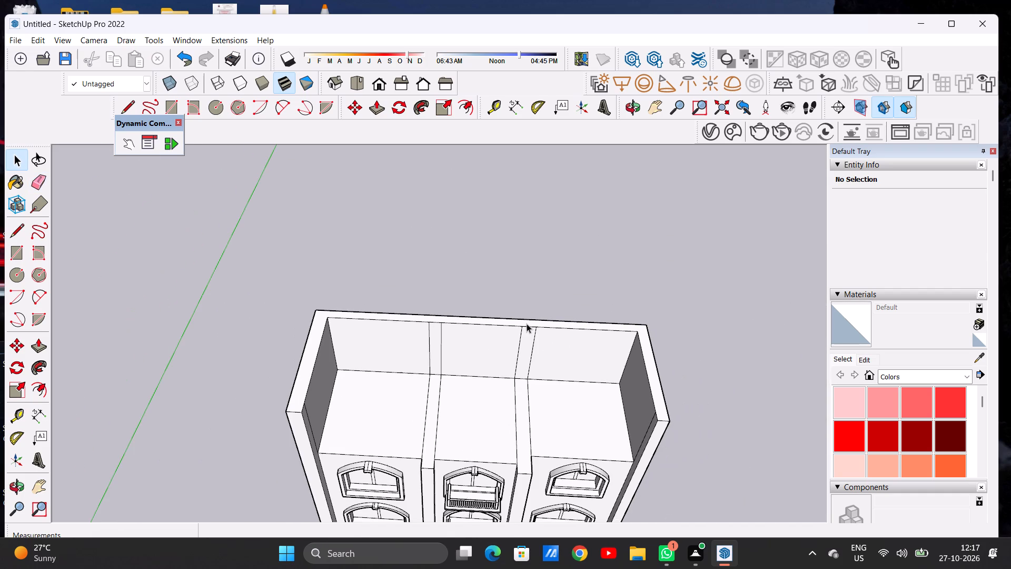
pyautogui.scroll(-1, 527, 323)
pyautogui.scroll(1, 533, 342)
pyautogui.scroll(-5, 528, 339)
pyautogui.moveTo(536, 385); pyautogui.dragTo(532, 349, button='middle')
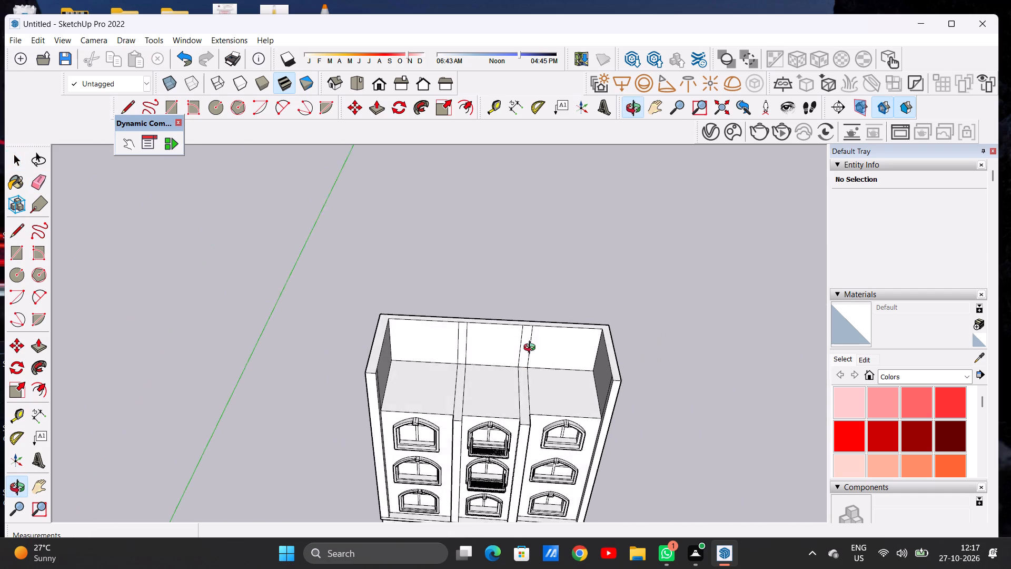
# Push/Pull the two middle pier strips on the roof upward 10', level with the back wall's top, to form dividing walls.
pyautogui.moveTo(532, 349); pyautogui.dragTo(529, 339, button='middle')
pyautogui.scroll(6, 524, 417)
pyautogui.press('p')
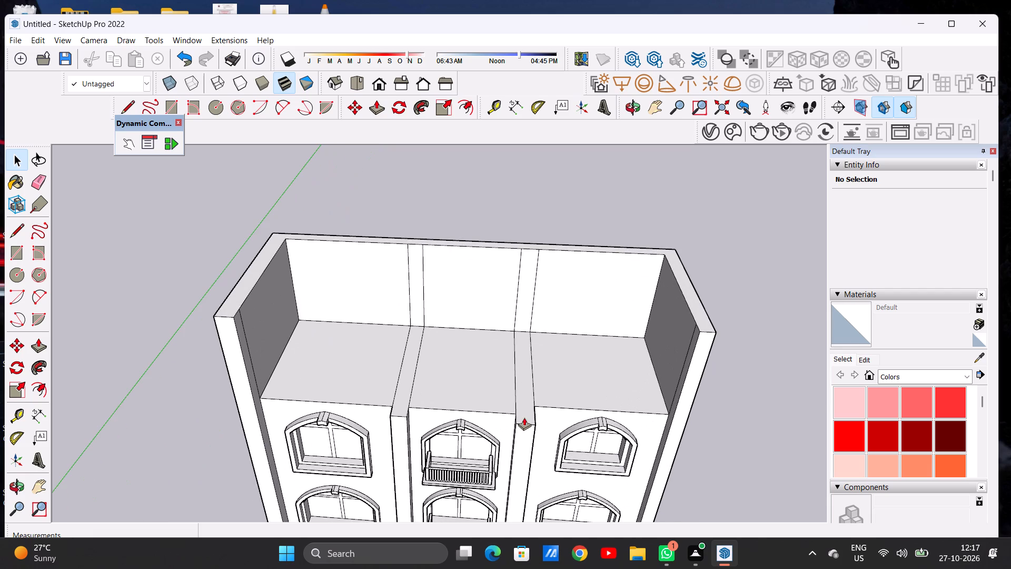
pyautogui.moveTo(432, 362); pyautogui.dragTo(352, 377, button='middle')
pyautogui.scroll(6, 444, 316)
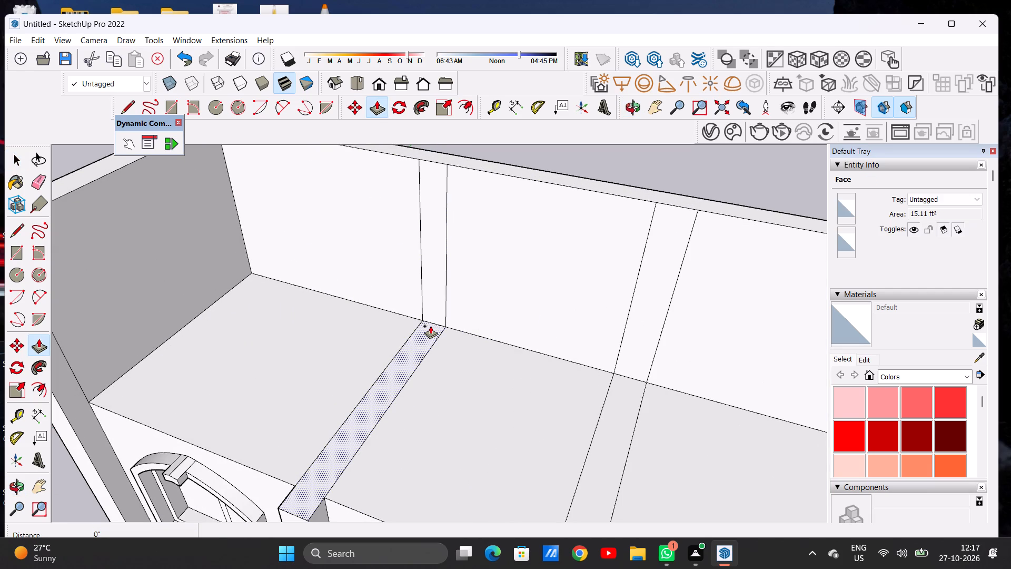
pyautogui.click(430, 326)
pyautogui.scroll(-9, 436, 290)
pyautogui.scroll(2, 445, 227)
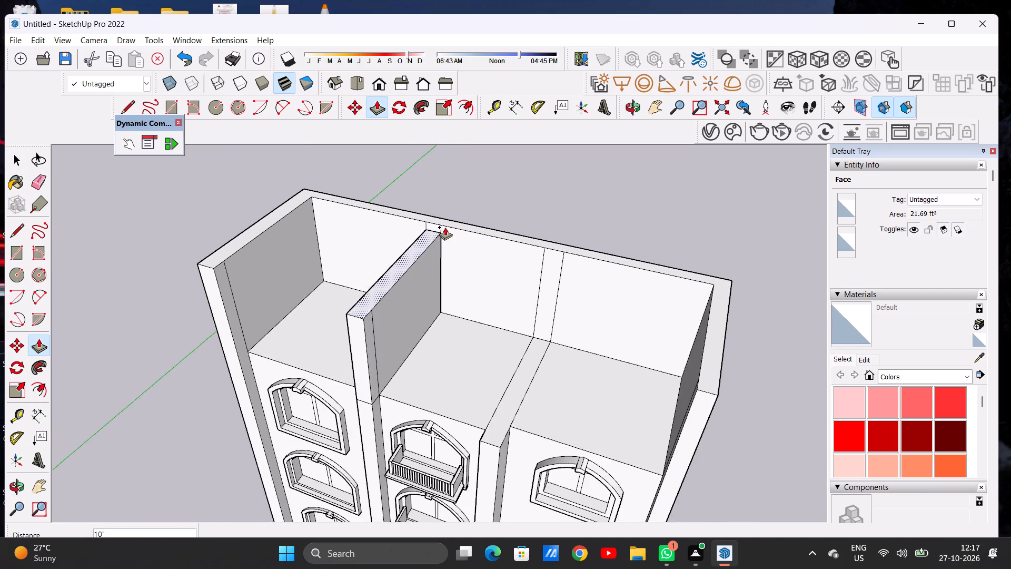
pyautogui.scroll(5, 445, 227)
pyautogui.click(441, 224)
pyautogui.click(615, 440)
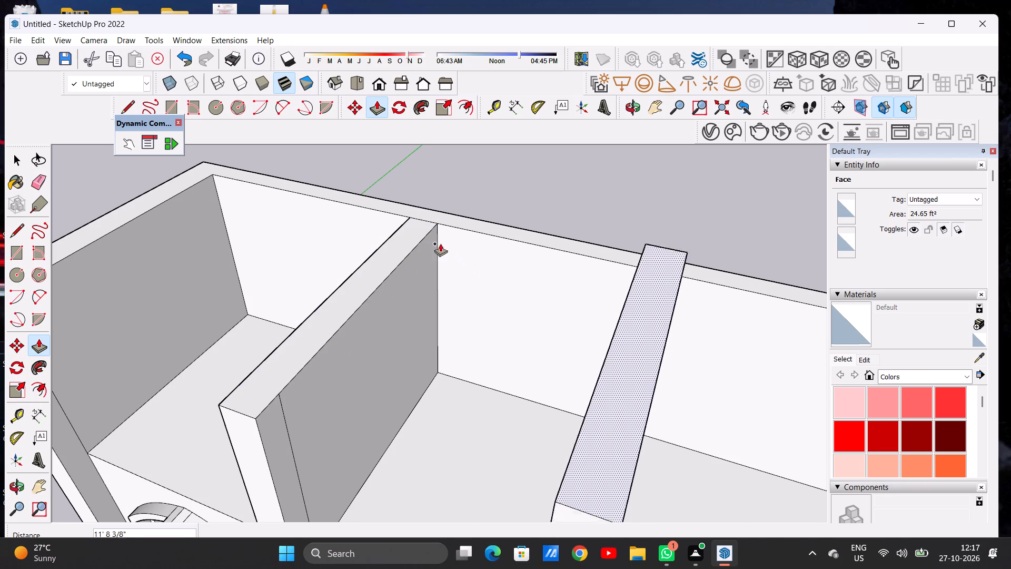
pyautogui.click(432, 227)
pyautogui.press('space')
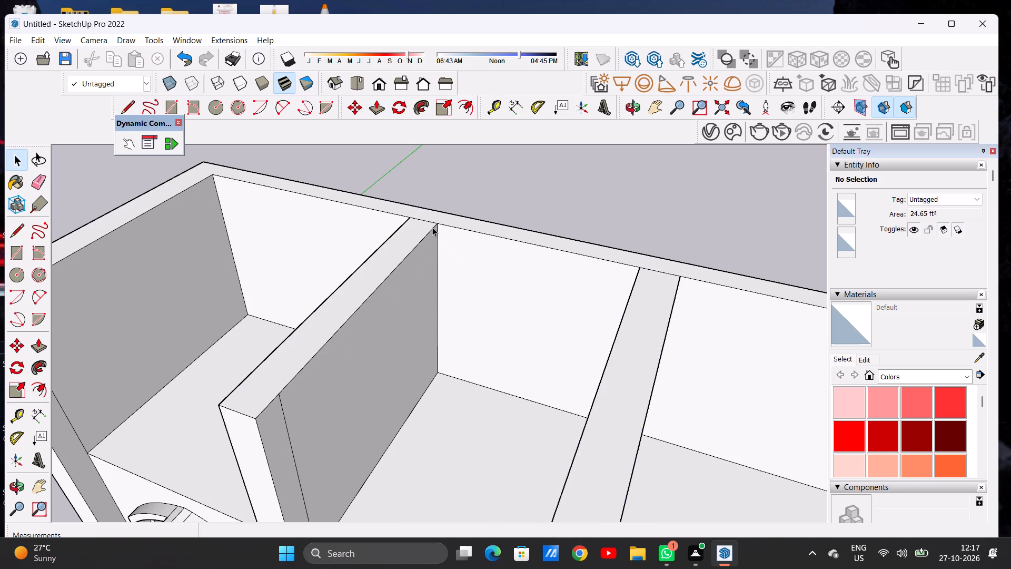
# Erase the horizontal seam line at roof level across the front of the left middle pier.
pyautogui.scroll(-17, 451, 239)
pyautogui.moveTo(449, 259); pyautogui.dragTo(510, 218, button='middle')
pyautogui.scroll(5, 497, 232)
pyautogui.moveTo(488, 281); pyautogui.dragTo(486, 233, button='middle')
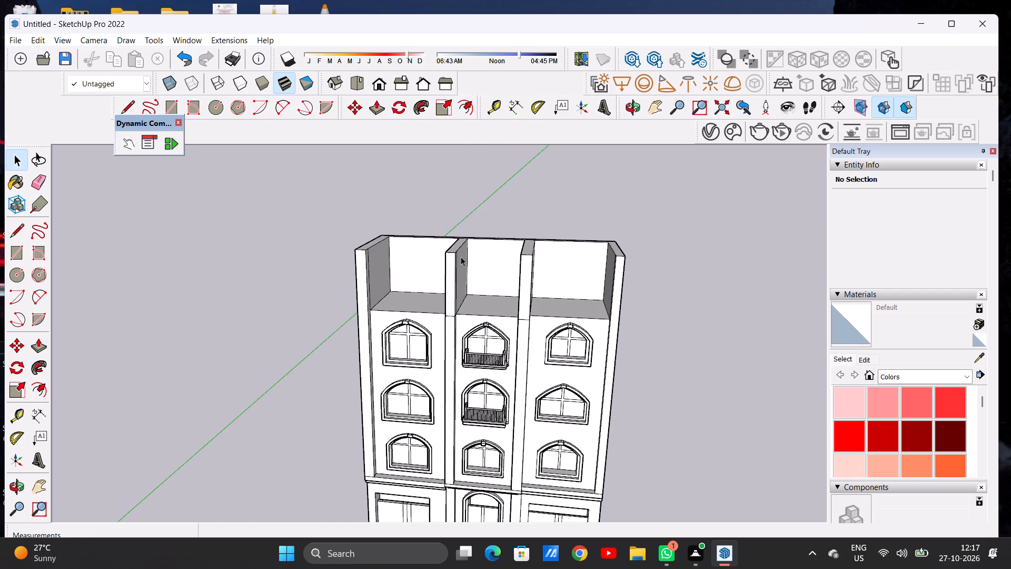
pyautogui.scroll(1, 460, 258)
pyautogui.moveTo(439, 276); pyautogui.dragTo(465, 265, button='middle')
pyautogui.scroll(3, 465, 265)
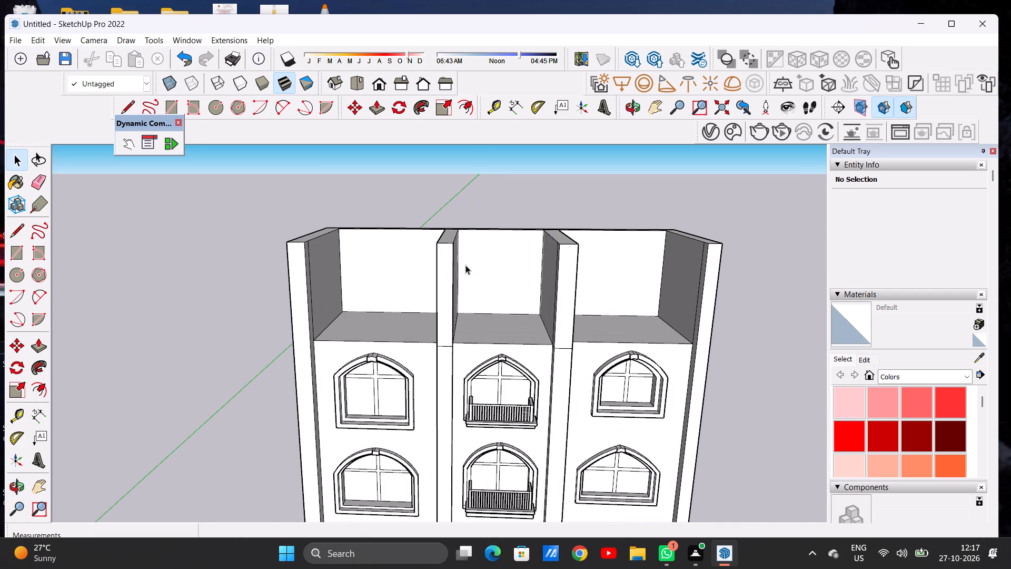
pyautogui.scroll(-7, 468, 265)
pyautogui.moveTo(465, 313); pyautogui.dragTo(465, 301, button='middle')
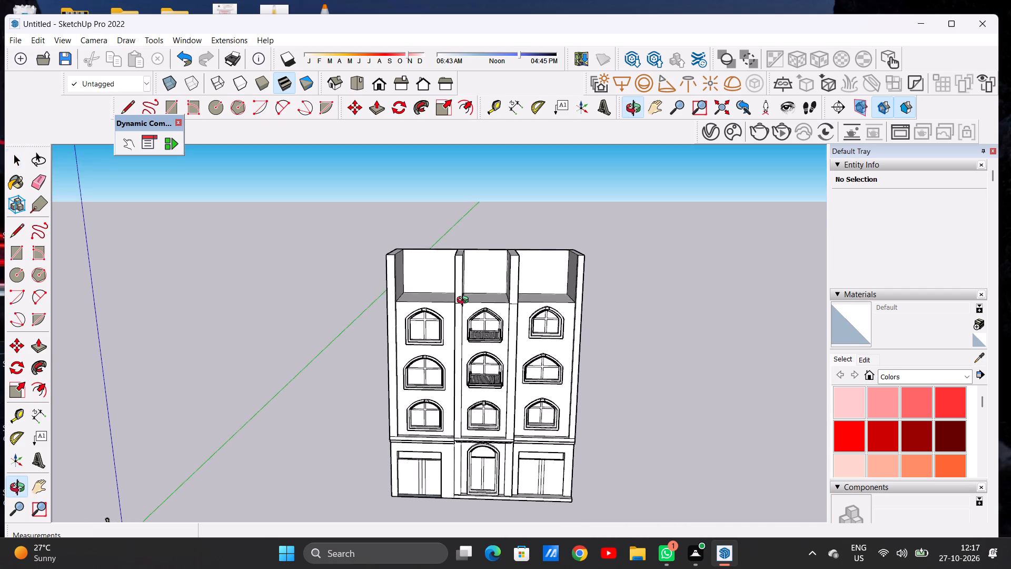
pyautogui.moveTo(465, 301); pyautogui.dragTo(465, 300, button='middle')
pyautogui.scroll(20, 467, 306)
pyautogui.scroll(2, 467, 306)
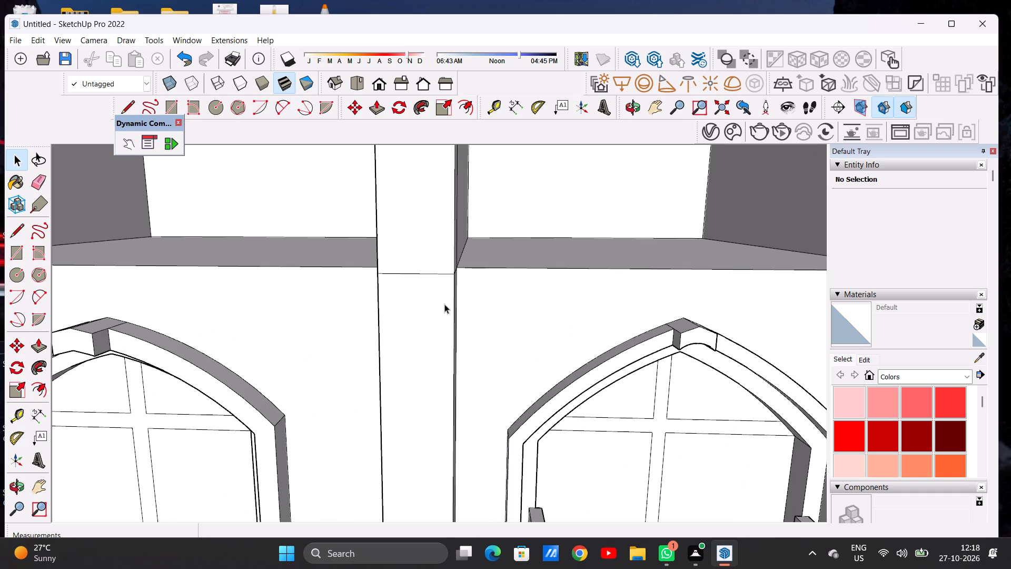
pyautogui.press('e')
pyautogui.moveTo(426, 271); pyautogui.dragTo(425, 279)
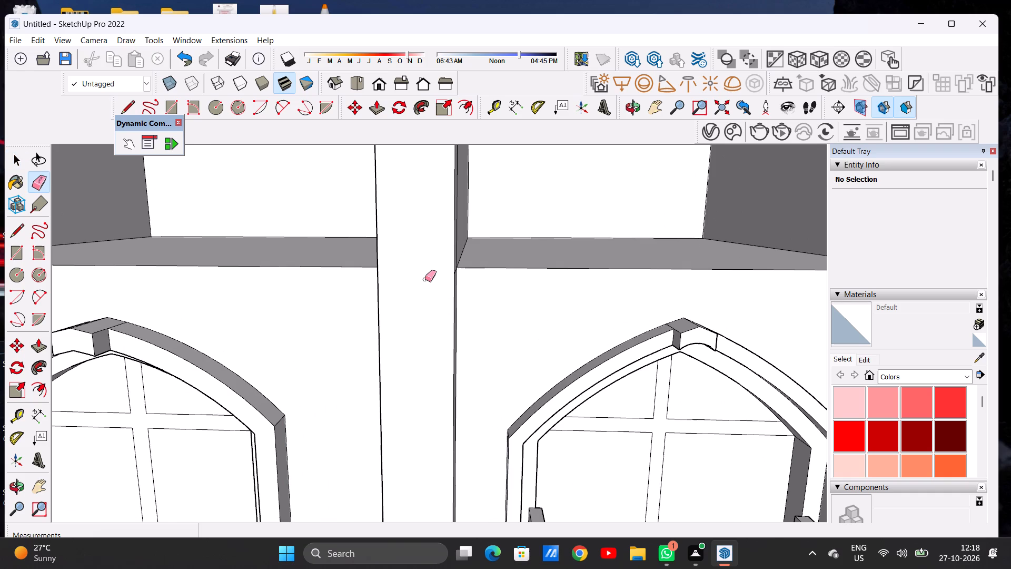
pyautogui.press('space')
# Erase the matching horizontal seam line at roof level across the front of the right middle pier.
pyautogui.scroll(-14, 436, 253)
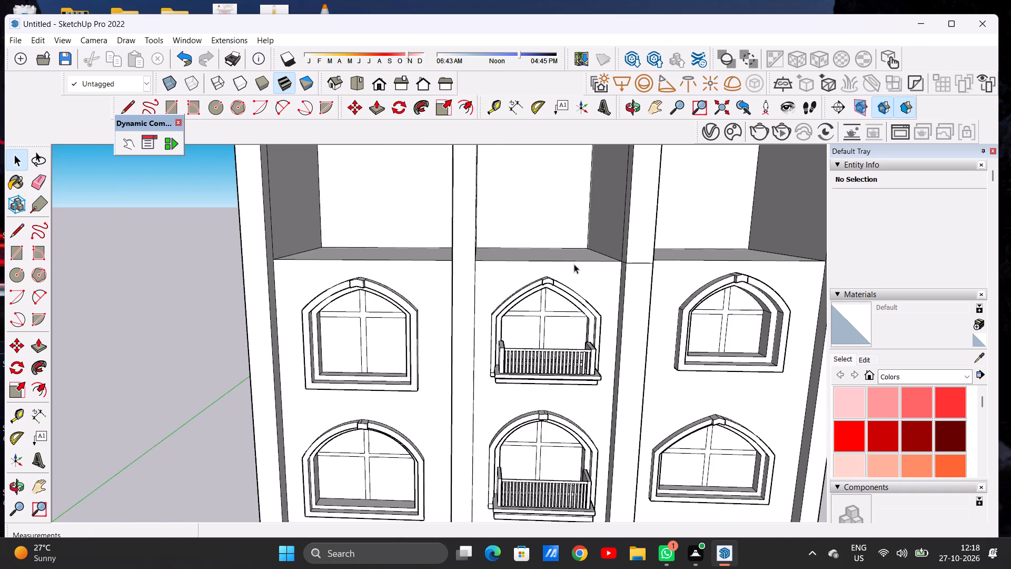
pyautogui.moveTo(535, 264); pyautogui.dragTo(539, 248, button='middle')
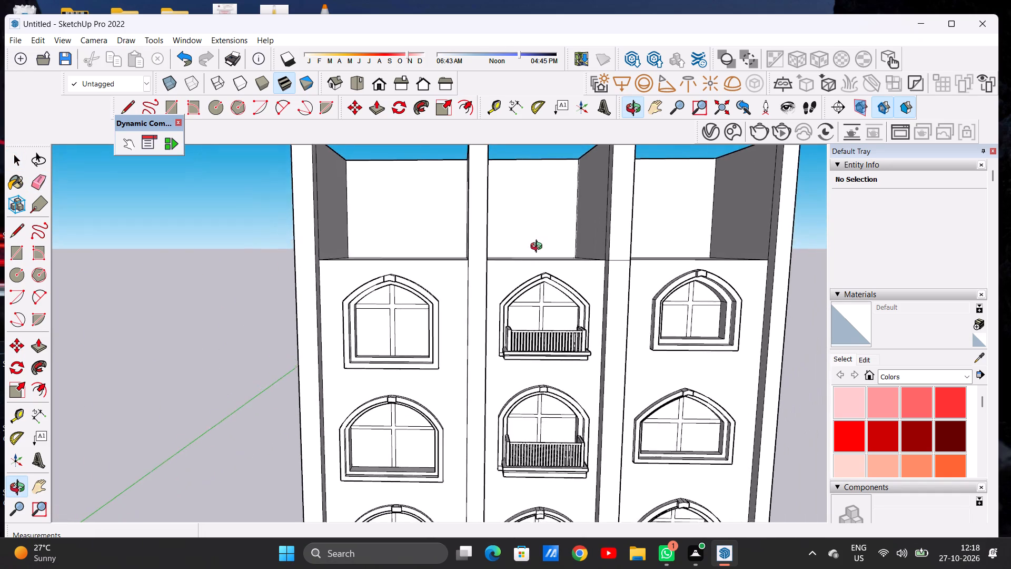
pyautogui.moveTo(539, 248); pyautogui.dragTo(528, 245, button='middle')
pyautogui.scroll(12, 613, 260)
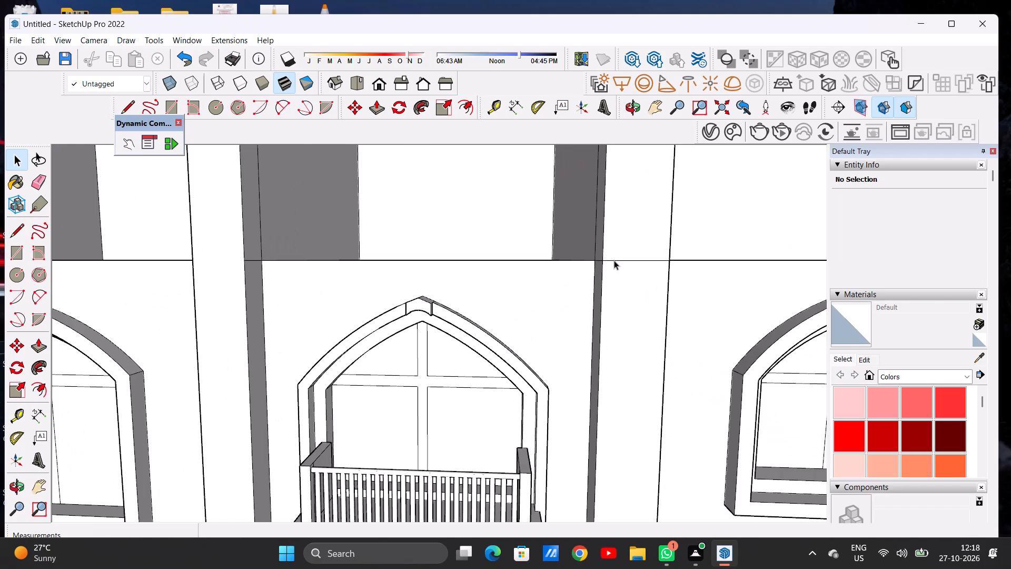
pyautogui.press('e')
pyautogui.moveTo(627, 261); pyautogui.dragTo(629, 267)
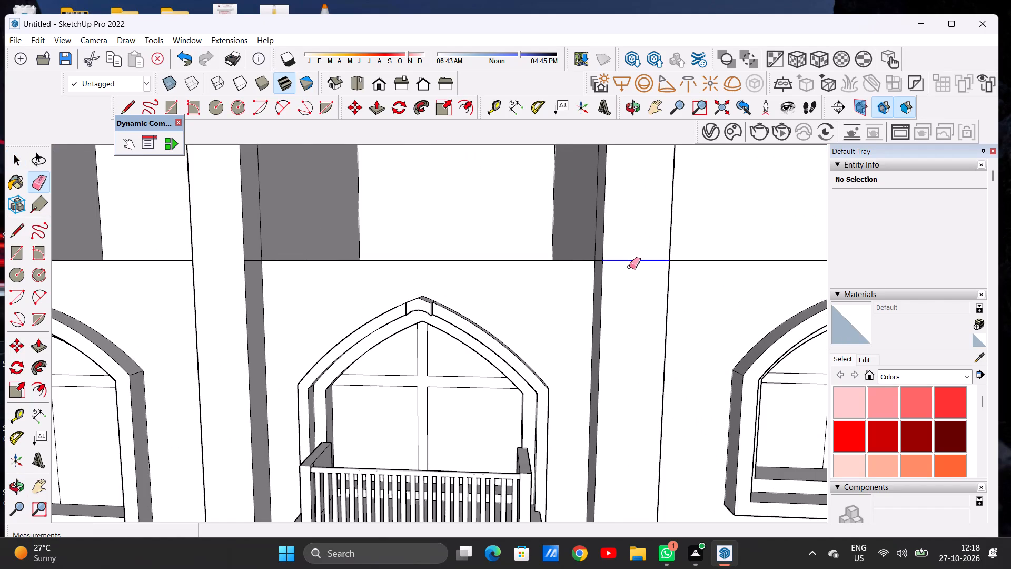
pyautogui.write('N')
pyautogui.press('space')
# Push/Pull the left bay's roof face upward 10', level with the top of the surrounding walls.
pyautogui.scroll(-12, 629, 267)
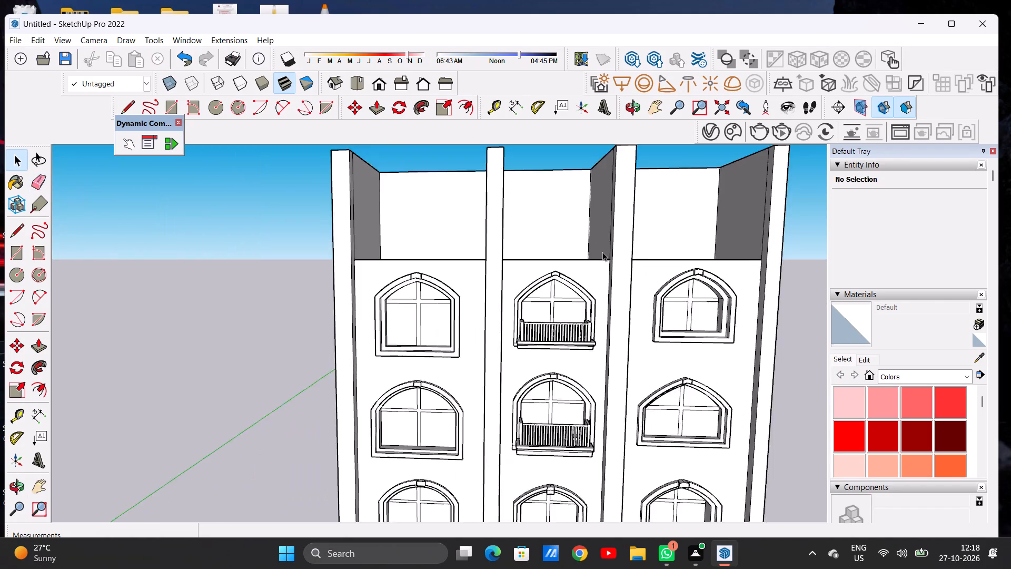
pyautogui.scroll(-8, 602, 252)
pyautogui.moveTo(579, 248); pyautogui.dragTo(577, 362, button='middle')
pyautogui.scroll(-3, 432, 251)
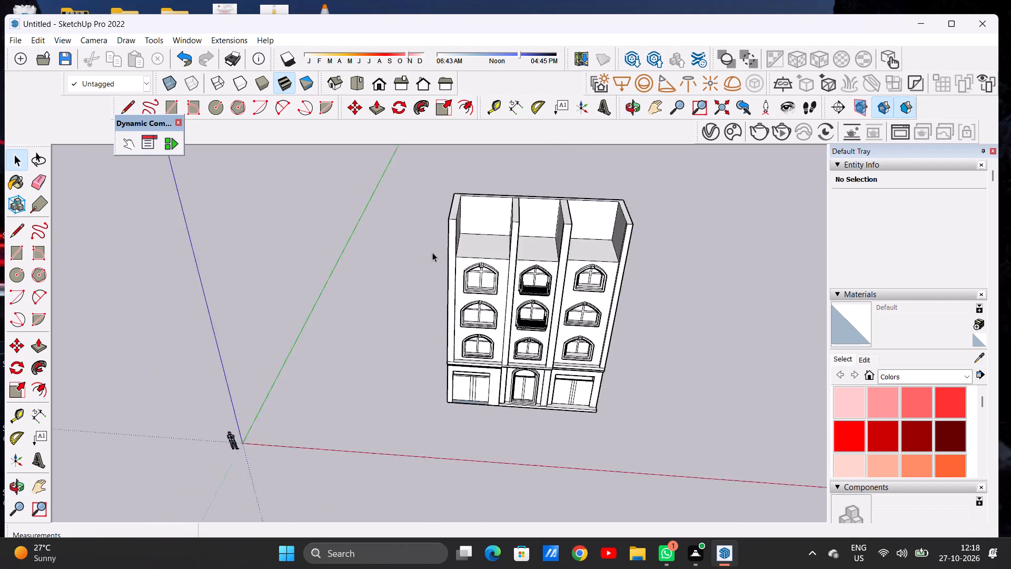
pyautogui.scroll(-3, 432, 252)
pyautogui.scroll(7, 468, 230)
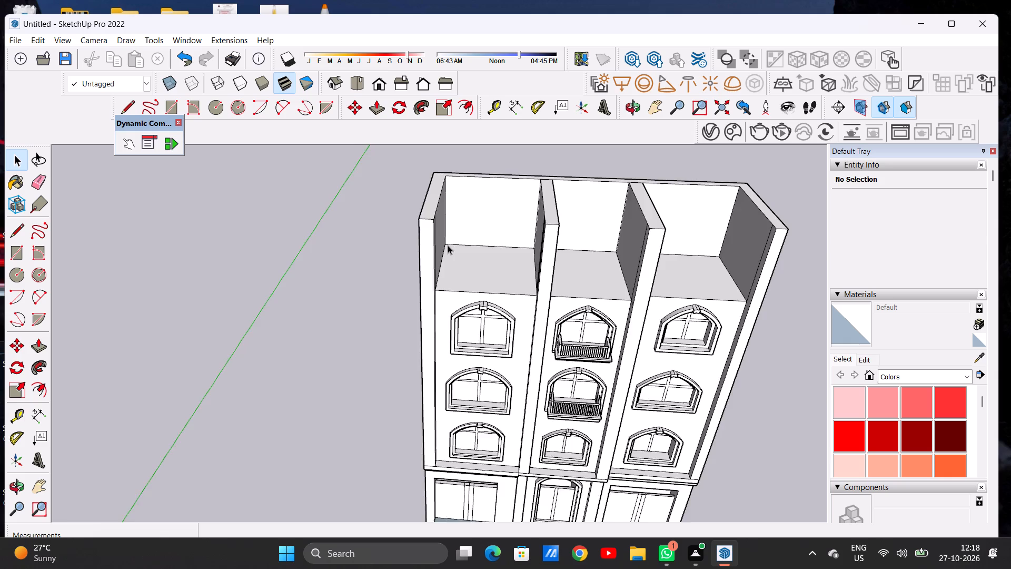
pyautogui.scroll(-4, 443, 247)
pyautogui.scroll(3, 476, 242)
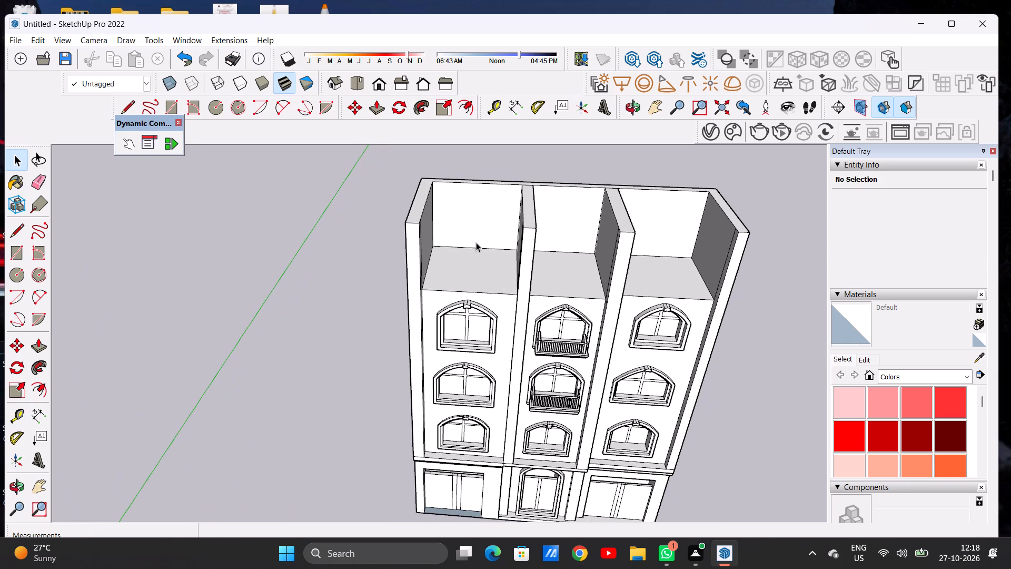
pyautogui.press('p')
pyautogui.scroll(3, 504, 278)
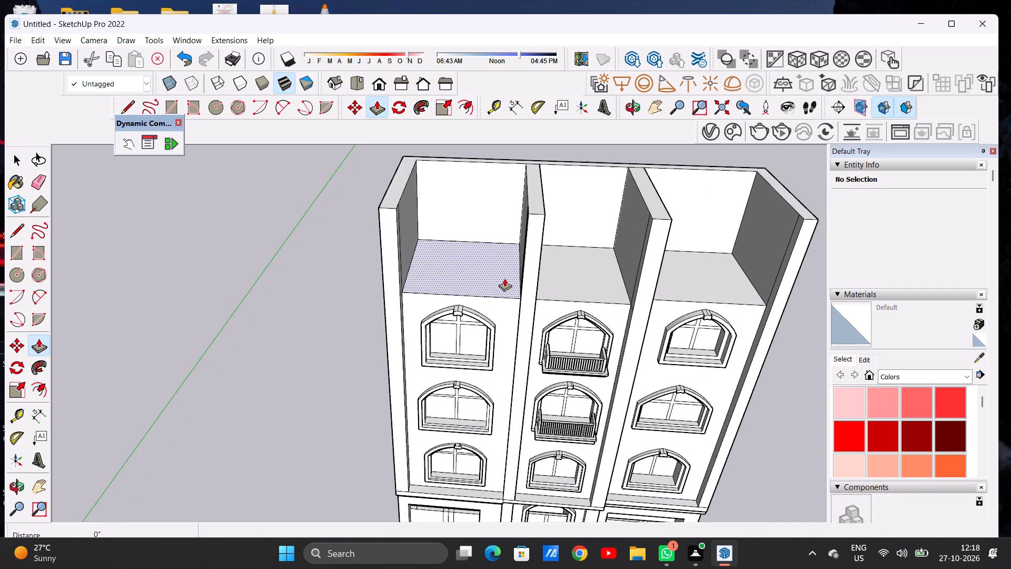
pyautogui.click(504, 278)
pyautogui.click(539, 206)
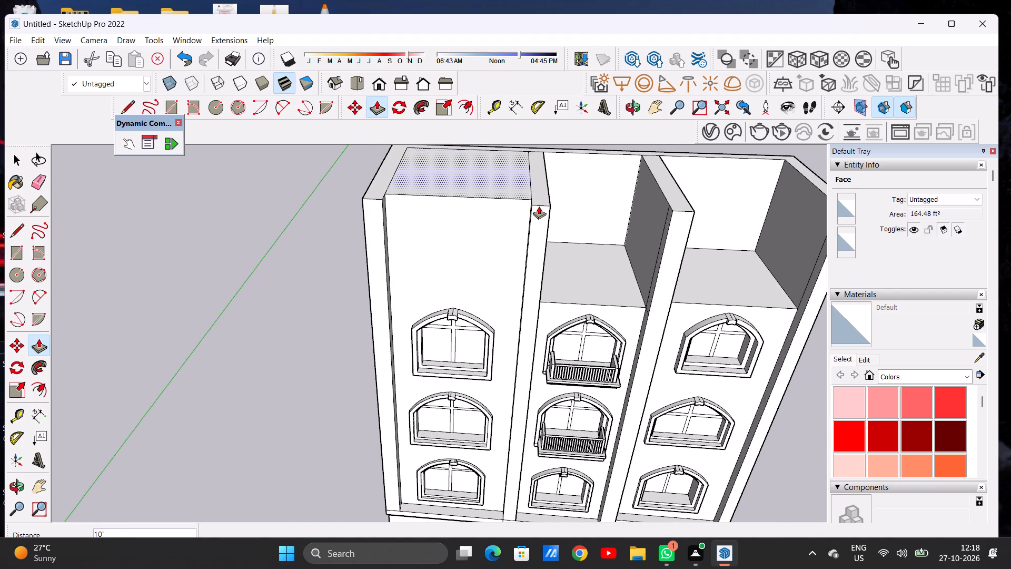
pyautogui.press('space')
# Examine the raised left bay and the two open bays from the front, side and above, comparing them with the storeys below.
pyautogui.scroll(-9, 518, 181)
pyautogui.moveTo(520, 253); pyautogui.dragTo(521, 191, button='middle')
pyautogui.scroll(-4, 472, 276)
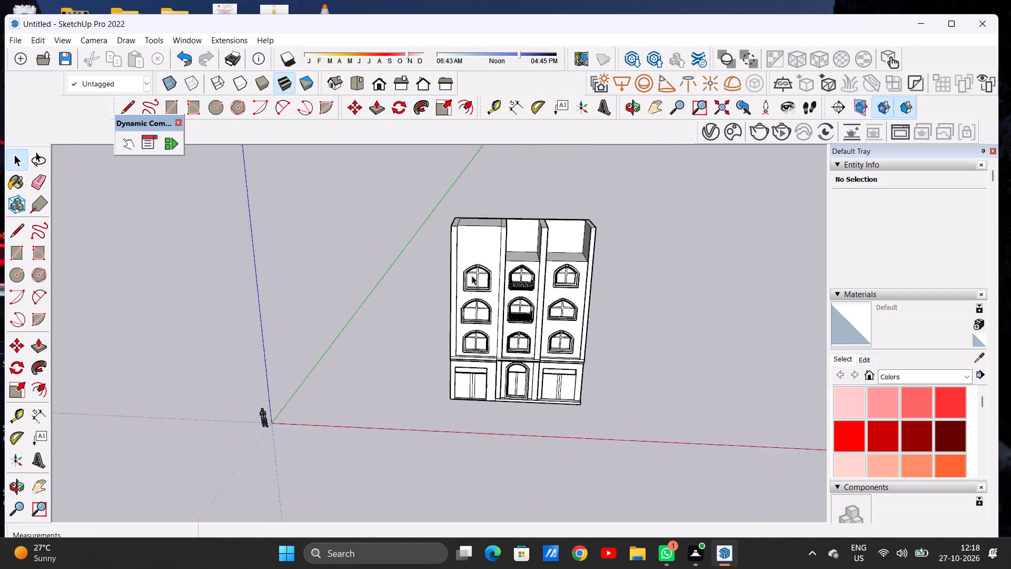
pyautogui.scroll(-2, 472, 276)
pyautogui.moveTo(490, 269); pyautogui.dragTo(499, 215, button='middle')
pyautogui.scroll(7, 489, 235)
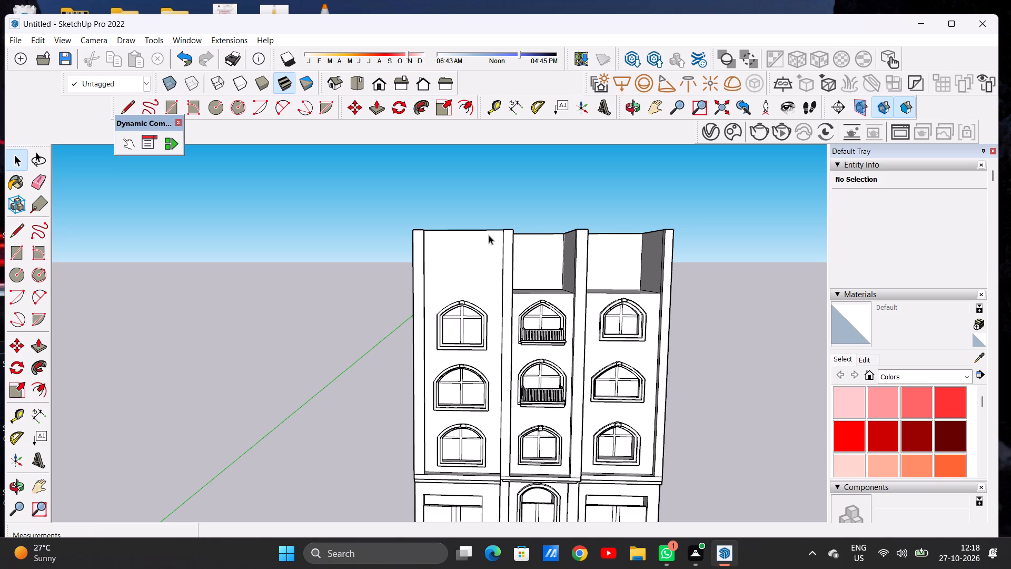
pyautogui.scroll(-8, 355, 352)
pyautogui.scroll(6, 426, 293)
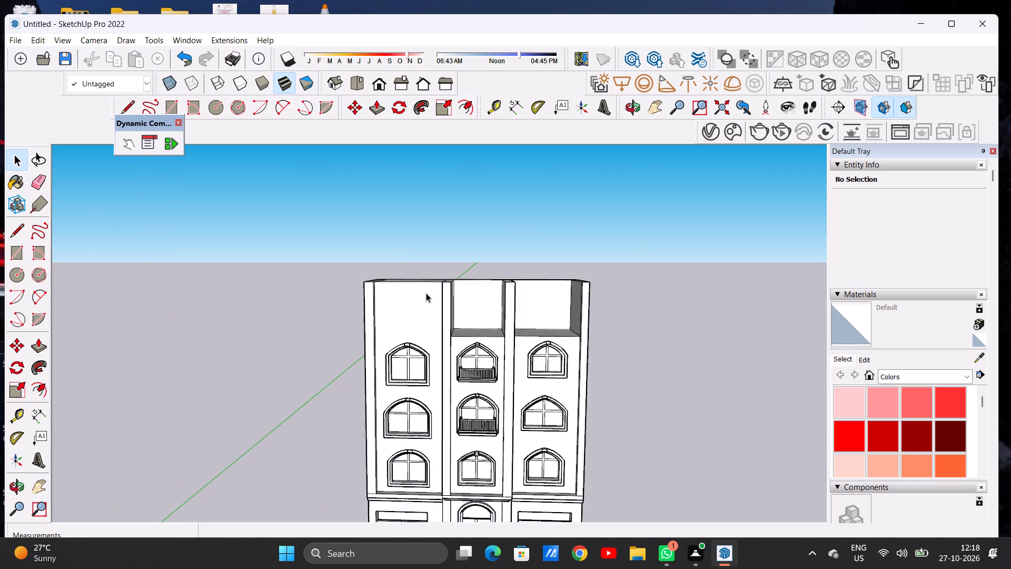
pyautogui.scroll(1, 426, 293)
pyautogui.moveTo(424, 327); pyautogui.dragTo(425, 316, button='middle')
pyautogui.scroll(-8, 420, 313)
pyautogui.scroll(6, 420, 327)
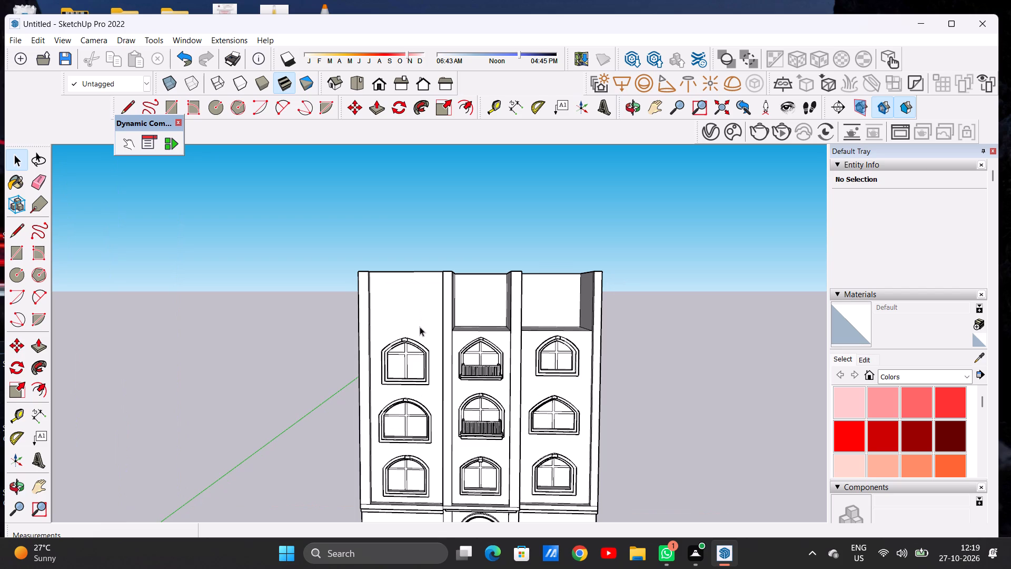
pyautogui.scroll(-12, 420, 327)
pyautogui.scroll(11, 426, 357)
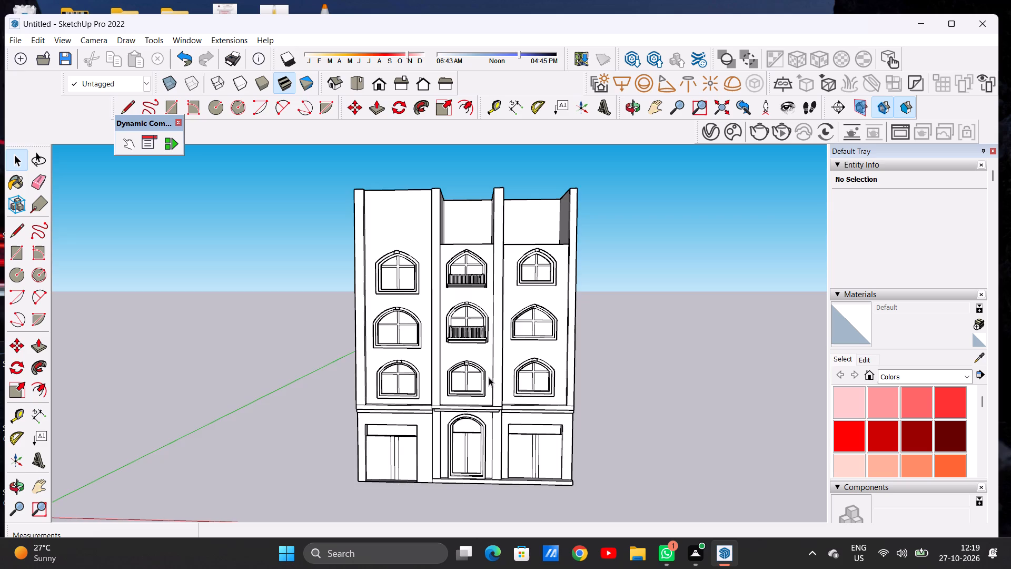
pyautogui.moveTo(485, 378); pyautogui.dragTo(464, 404, button='middle')
pyautogui.scroll(-7, 464, 404)
pyautogui.scroll(6, 467, 278)
pyautogui.moveTo(457, 329); pyautogui.dragTo(239, 381, button='middle')
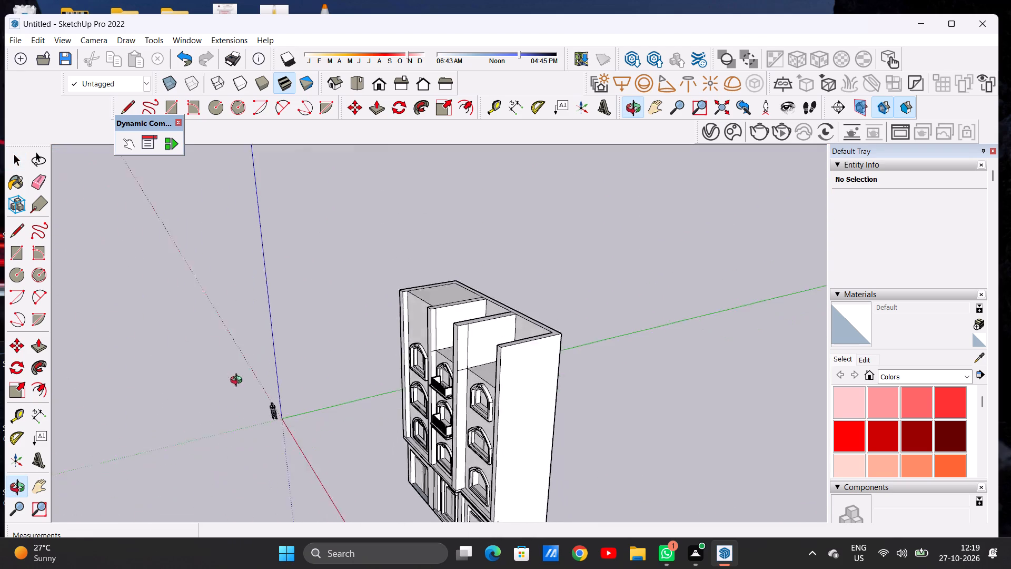
pyautogui.moveTo(239, 381); pyautogui.dragTo(474, 311, button='middle')
pyautogui.scroll(-8, 454, 290)
pyautogui.scroll(3, 450, 366)
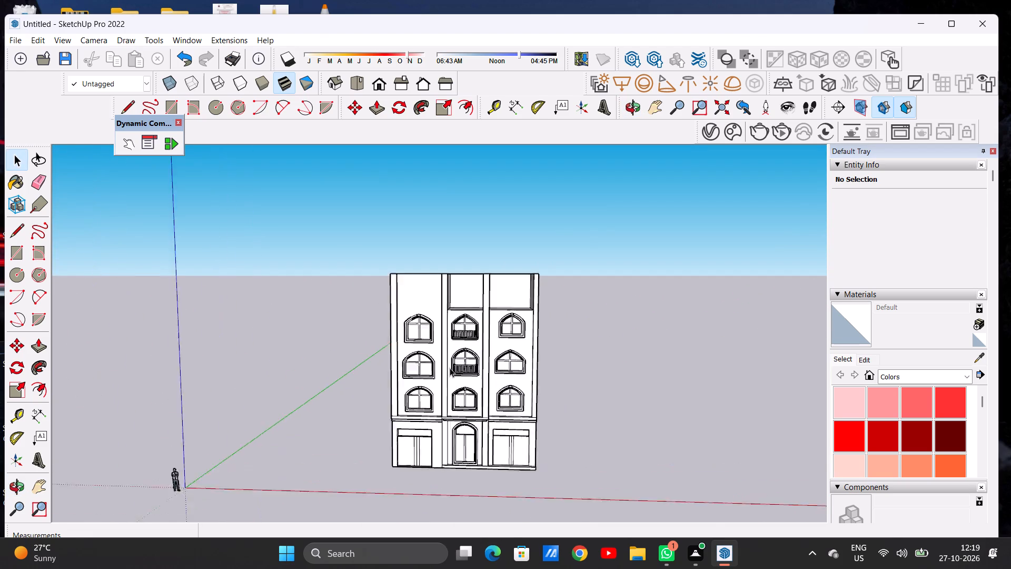
pyautogui.scroll(6, 450, 368)
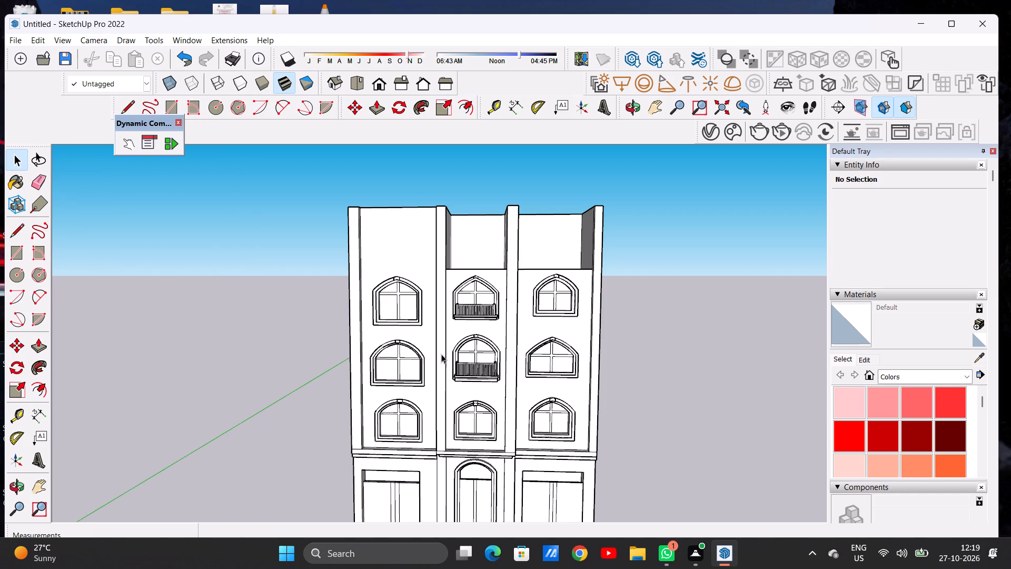
pyautogui.scroll(-6, 435, 348)
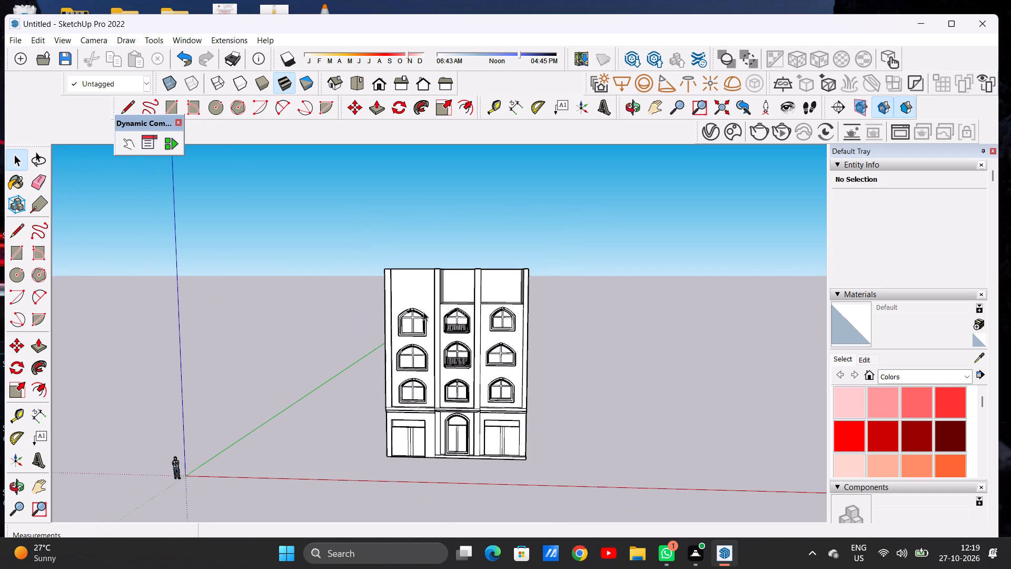
pyautogui.scroll(5, 454, 285)
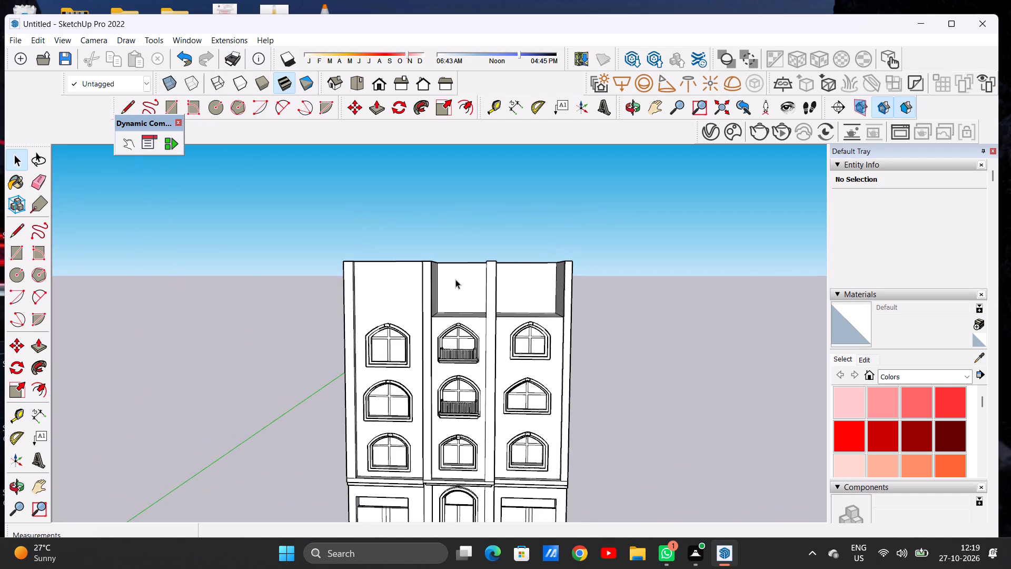
pyautogui.scroll(-5, 469, 278)
pyautogui.moveTo(453, 282); pyautogui.dragTo(453, 363, button='middle')
pyautogui.scroll(6, 460, 268)
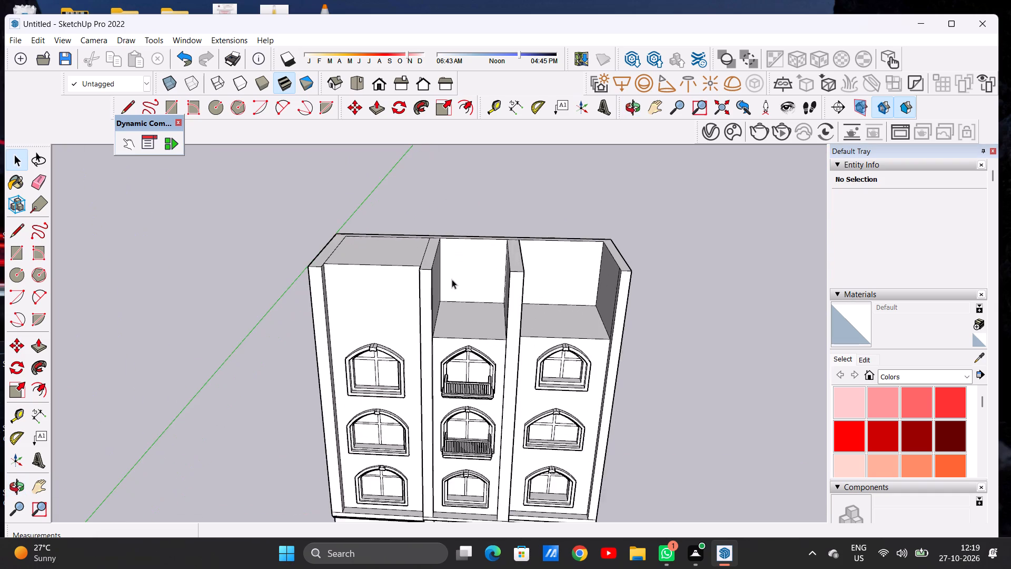
pyautogui.scroll(1, 446, 283)
pyautogui.moveTo(446, 286); pyautogui.dragTo(466, 302, button='middle')
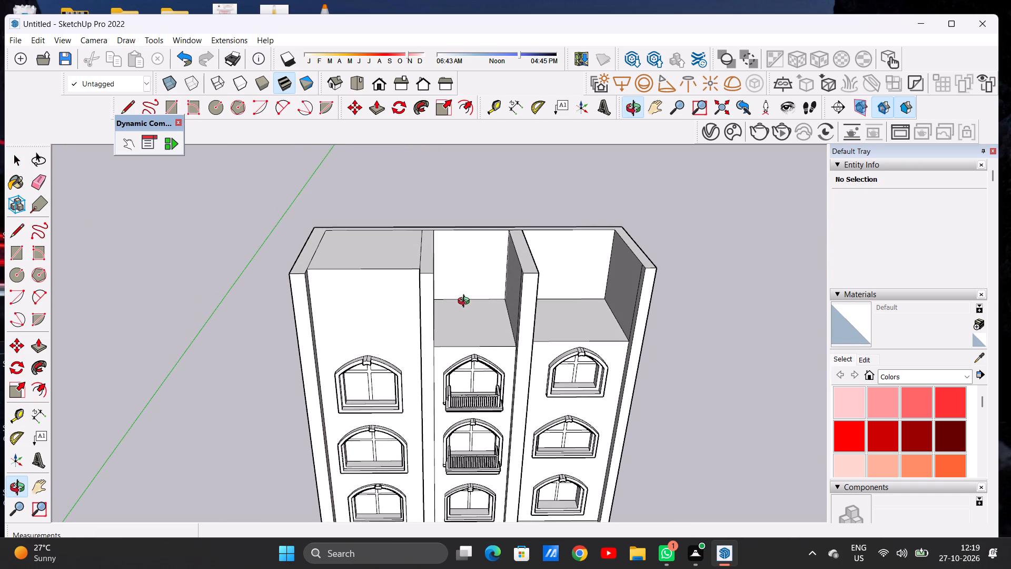
pyautogui.moveTo(466, 302); pyautogui.dragTo(466, 259, button='middle')
pyautogui.scroll(-5, 470, 274)
pyautogui.moveTo(403, 320); pyautogui.dragTo(402, 301, button='middle')
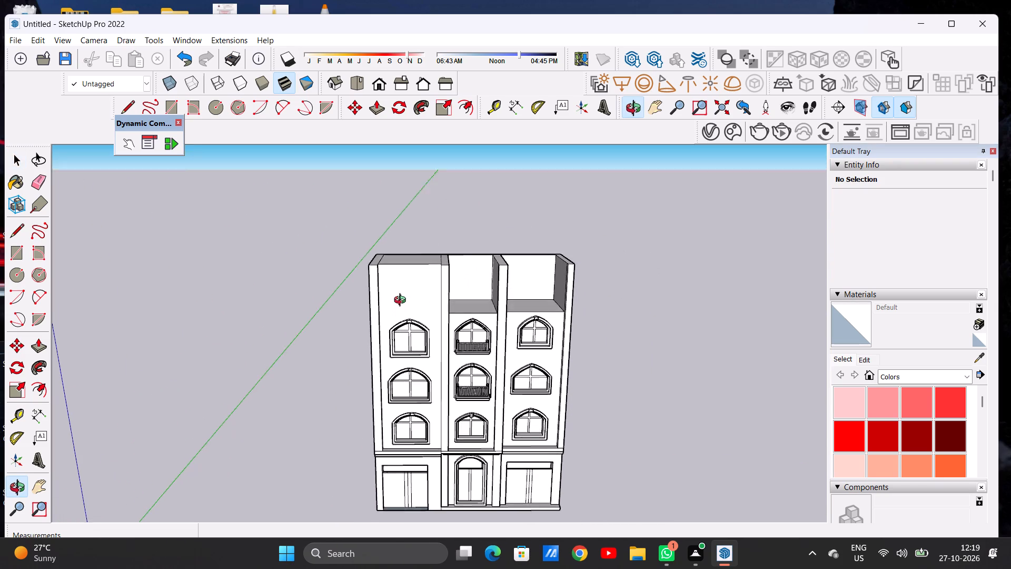
pyautogui.moveTo(402, 301); pyautogui.dragTo(402, 295, button='middle')
pyautogui.scroll(6, 421, 299)
pyautogui.scroll(-1, 420, 315)
pyautogui.moveTo(416, 312); pyautogui.dragTo(414, 287, button='middle')
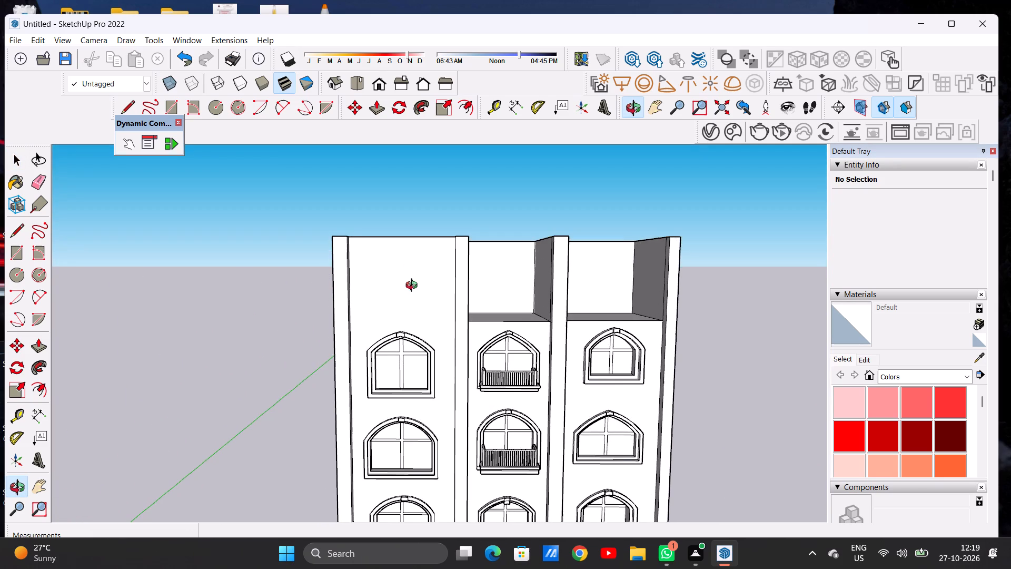
pyautogui.moveTo(414, 287); pyautogui.dragTo(410, 286, button='middle')
pyautogui.scroll(5, 434, 286)
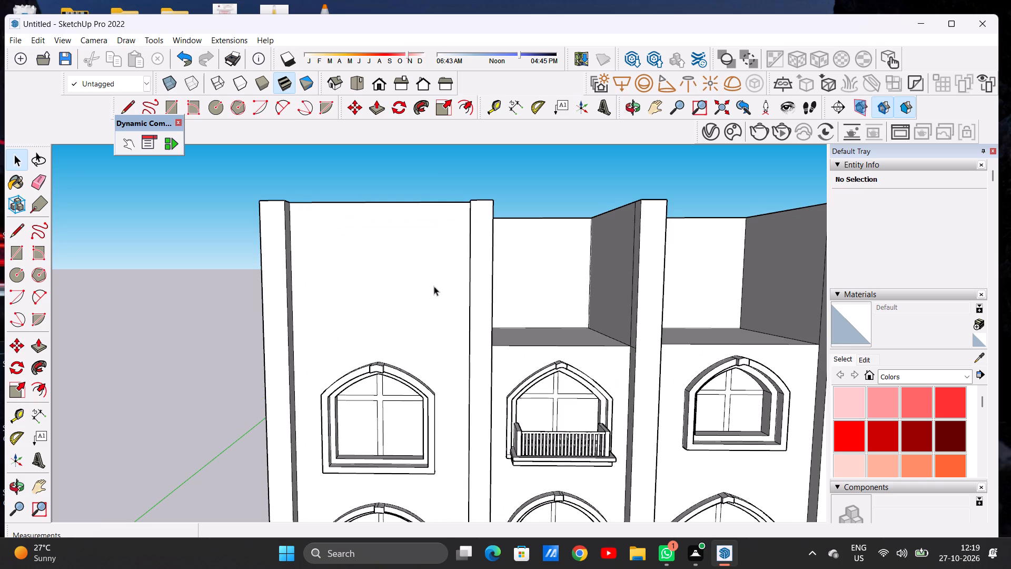
# Draw a rectangle about 8' 4" wide and 4' 3" high on the left bay's top-storey wall, above the uppermost arched window.
pyautogui.press('r')
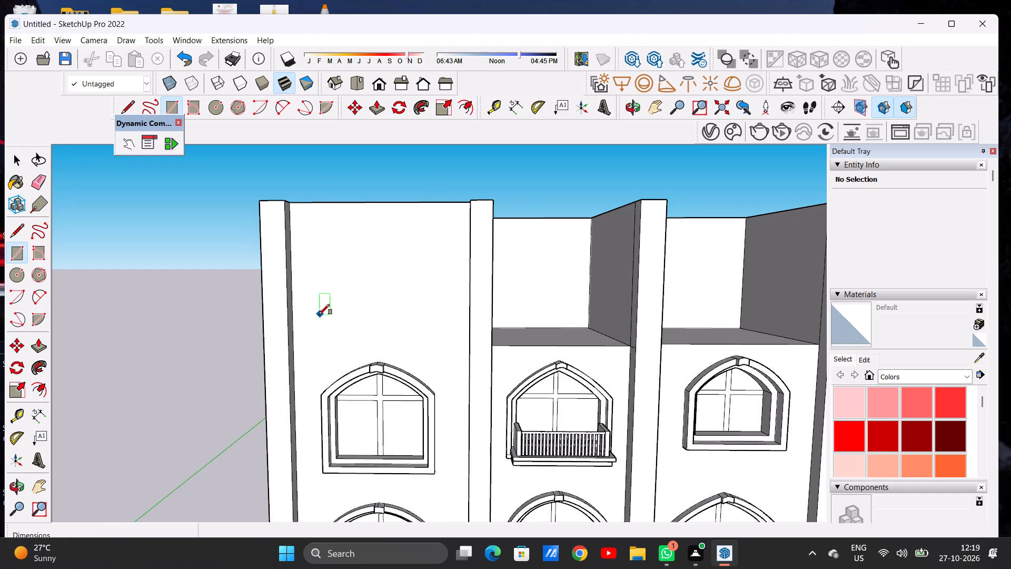
pyautogui.click(309, 317)
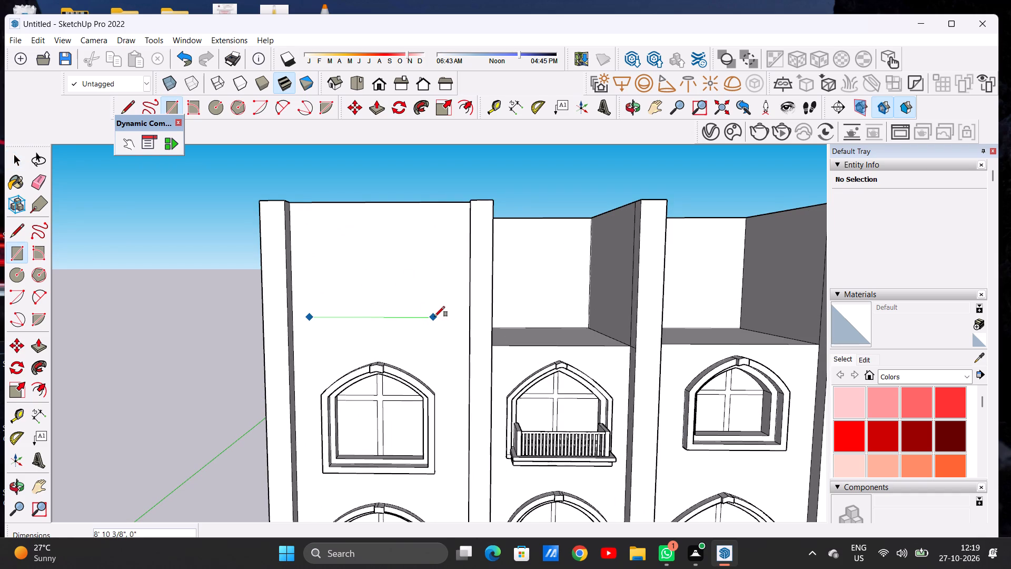
pyautogui.click(426, 257)
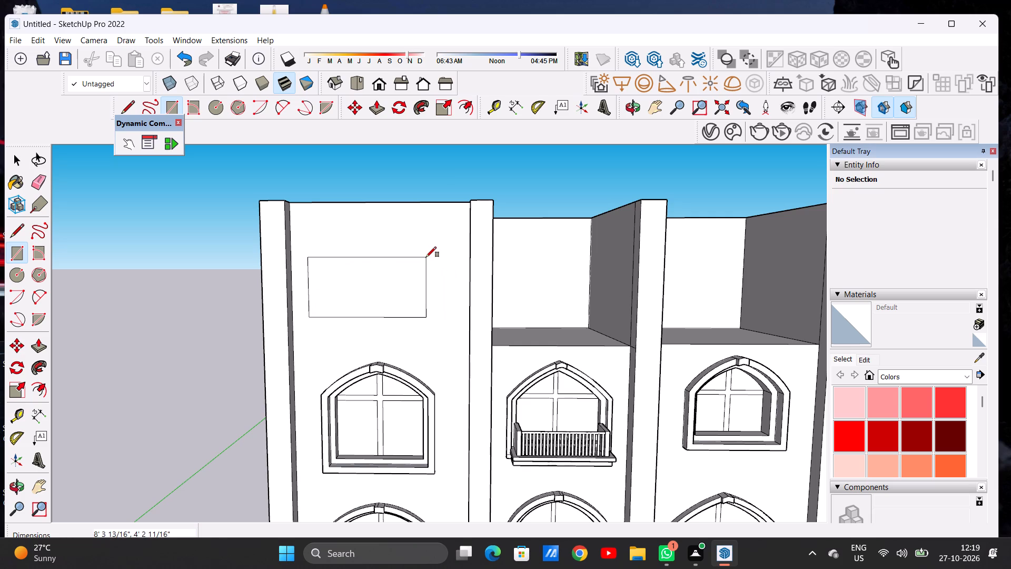
# Move the new rectangle with its edges about 11 1/2" to the right along the wall, centring it in the left bay.
pyautogui.press('space')
pyautogui.doubleClick(409, 303)
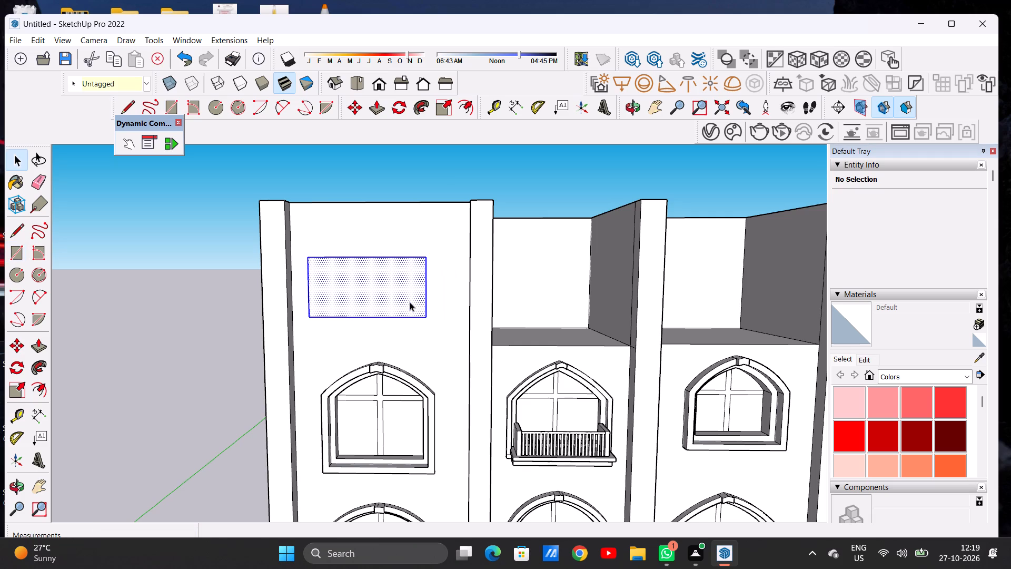
pyautogui.press('m')
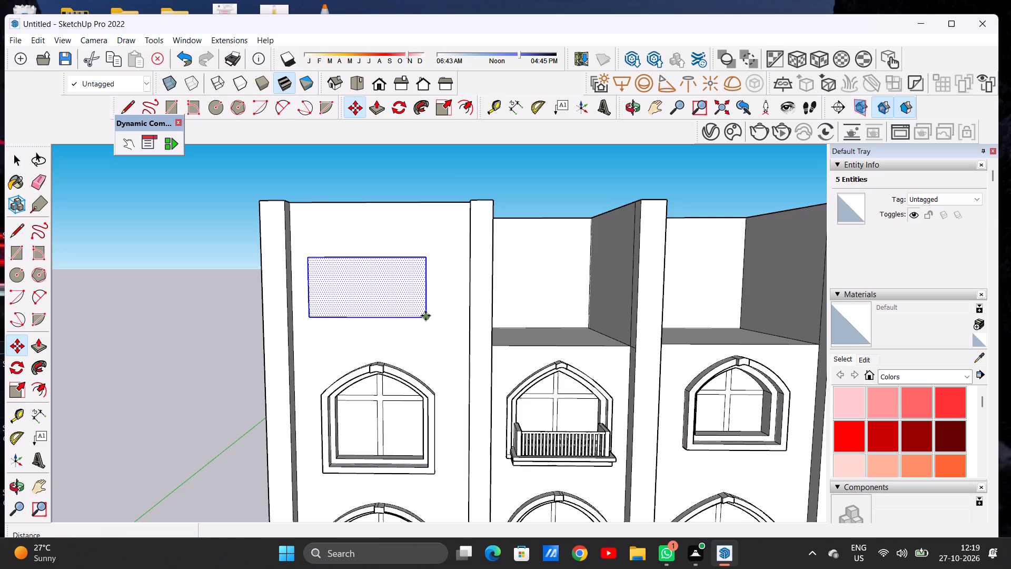
pyautogui.click(425, 316)
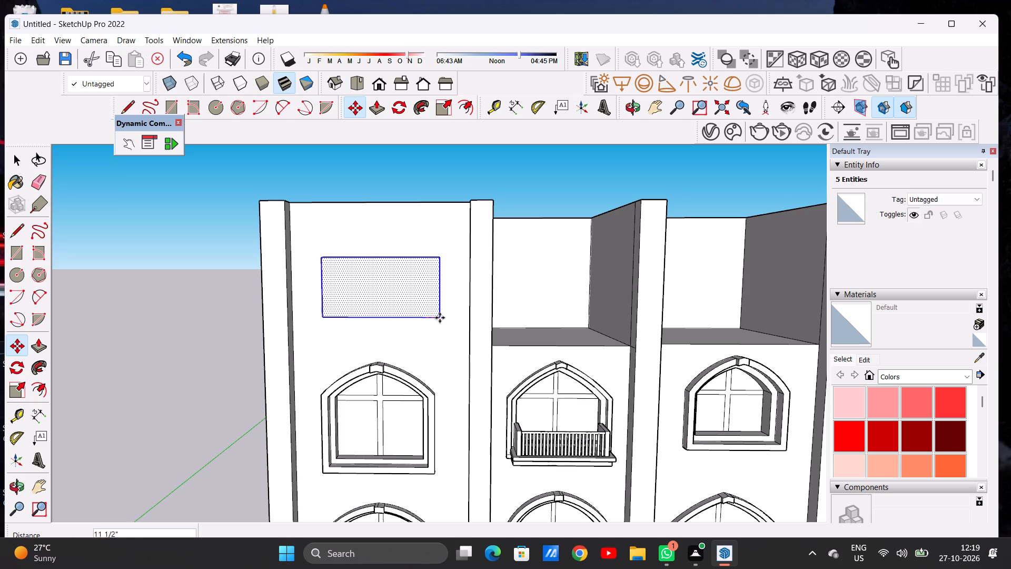
pyautogui.click(440, 318)
pyautogui.press('space')
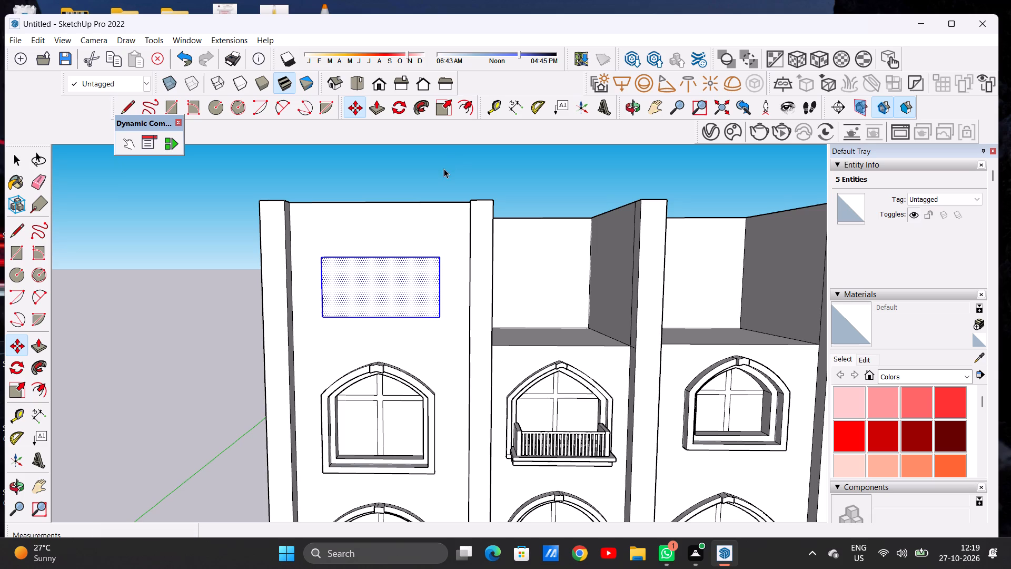
pyautogui.click(444, 169)
# Draw a second, shallower rectangle of the same width directly on top of the first one, sharing its upper edge.
pyautogui.scroll(-4, 392, 280)
pyautogui.scroll(6, 399, 270)
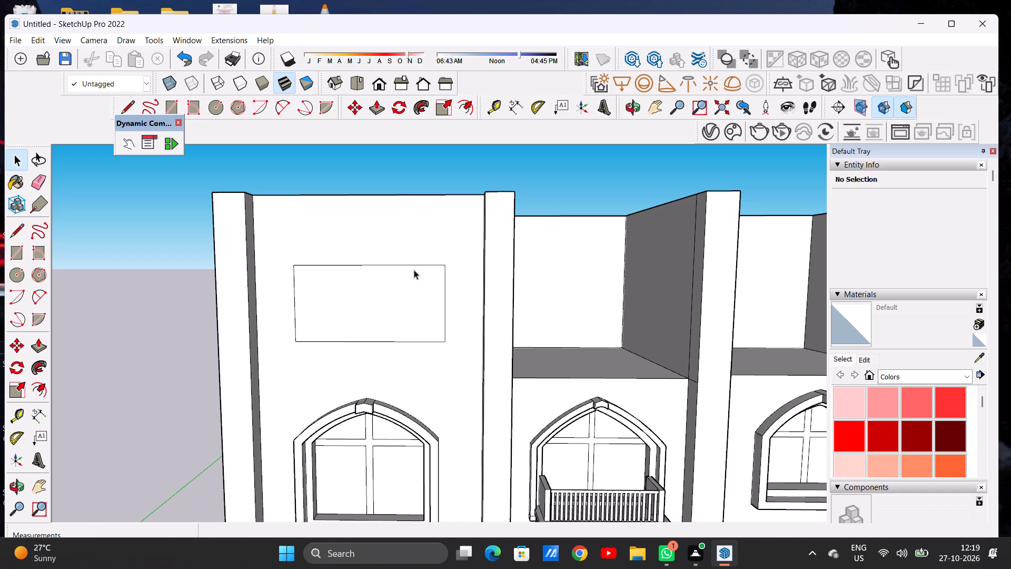
pyautogui.press('r')
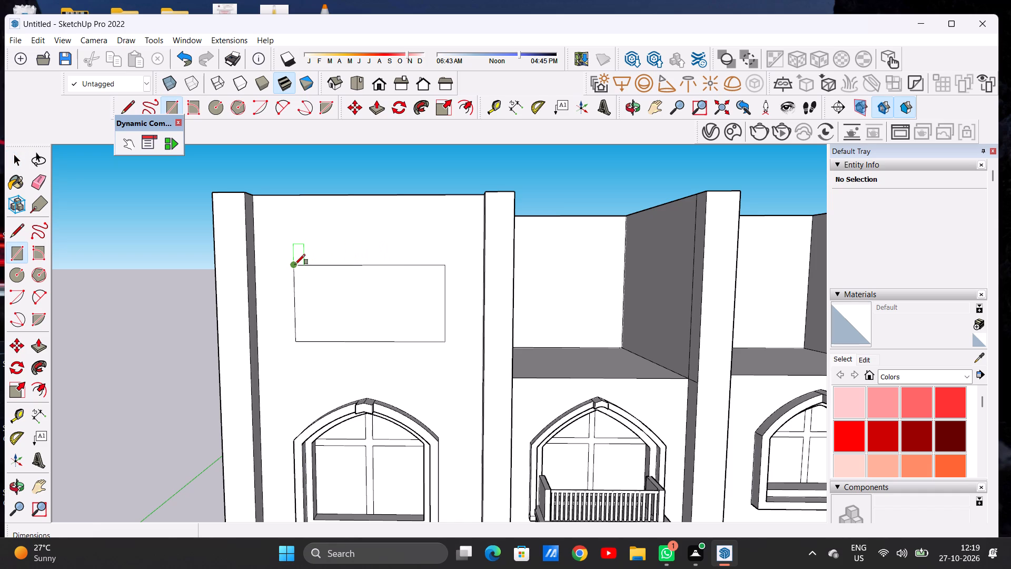
pyautogui.click(295, 264)
pyautogui.click(444, 265)
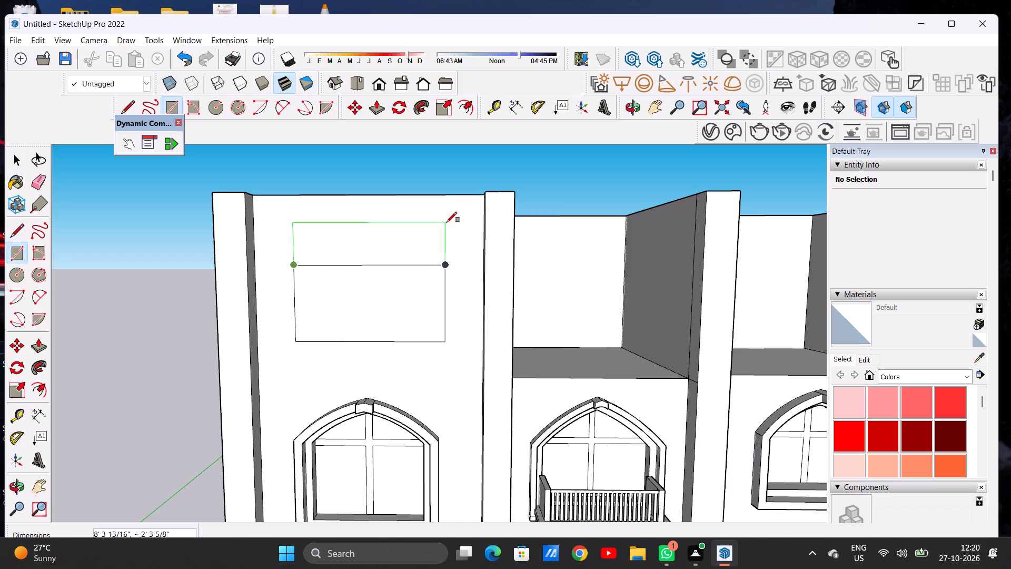
pyautogui.click(447, 219)
pyautogui.press('space')
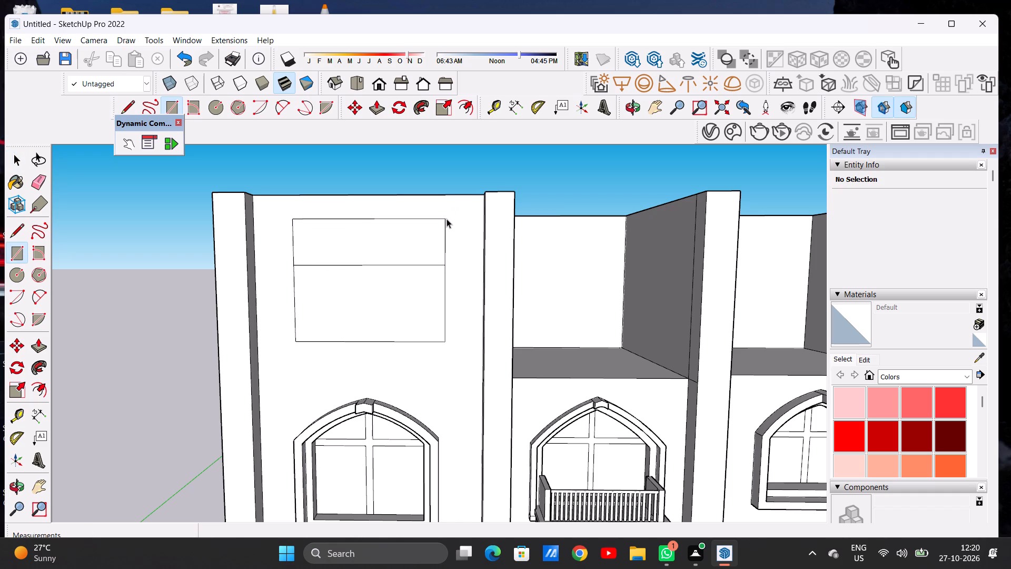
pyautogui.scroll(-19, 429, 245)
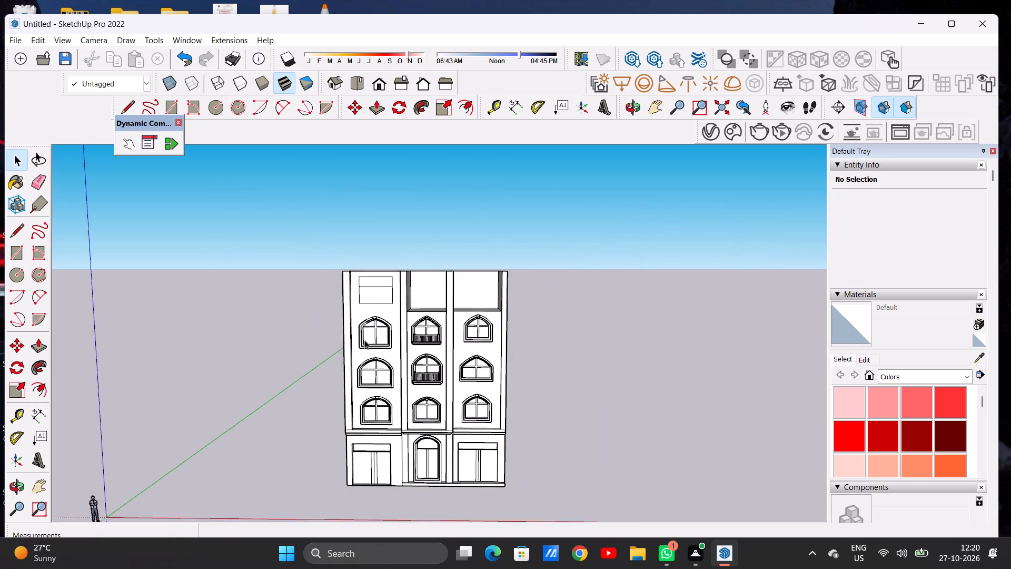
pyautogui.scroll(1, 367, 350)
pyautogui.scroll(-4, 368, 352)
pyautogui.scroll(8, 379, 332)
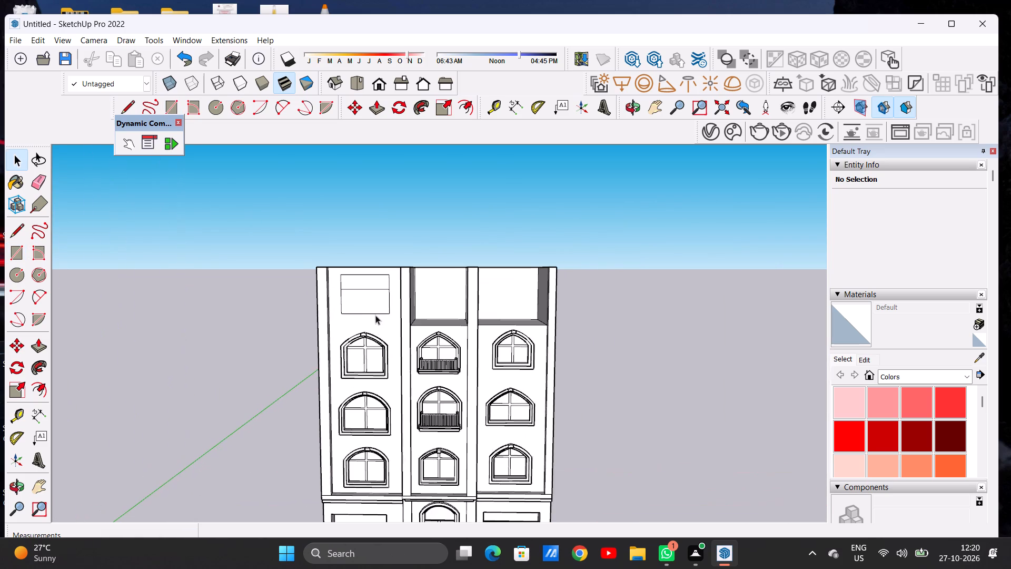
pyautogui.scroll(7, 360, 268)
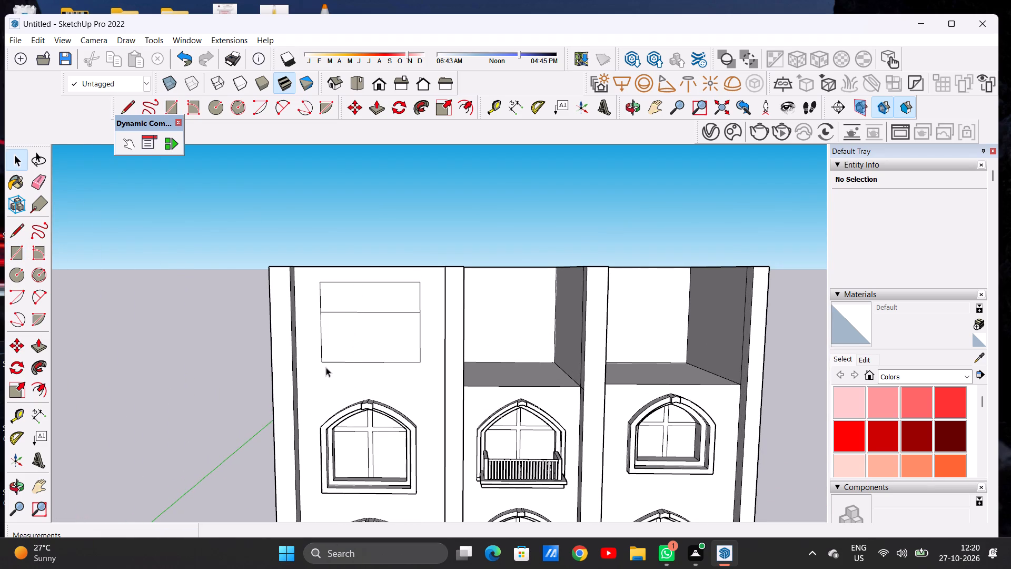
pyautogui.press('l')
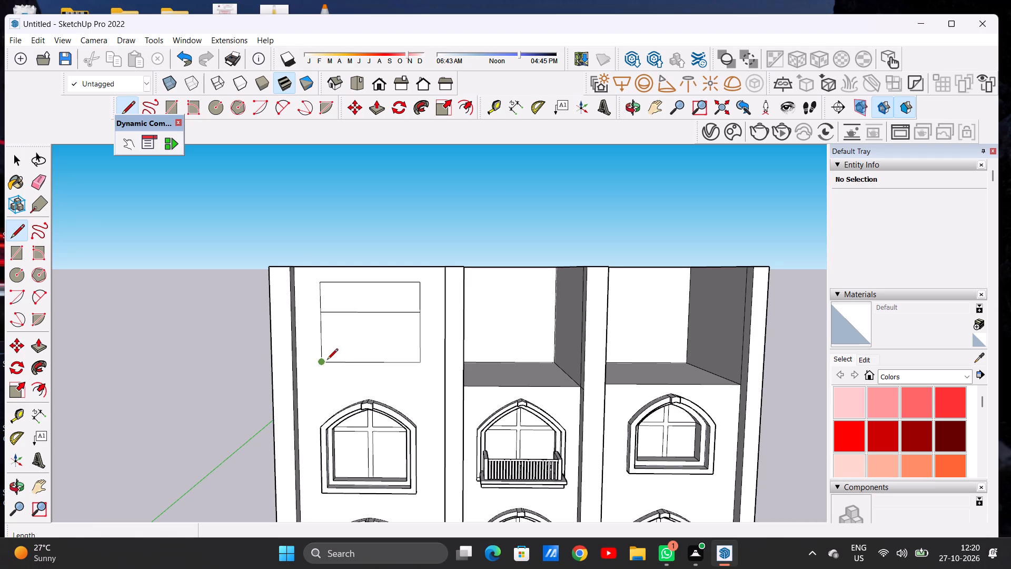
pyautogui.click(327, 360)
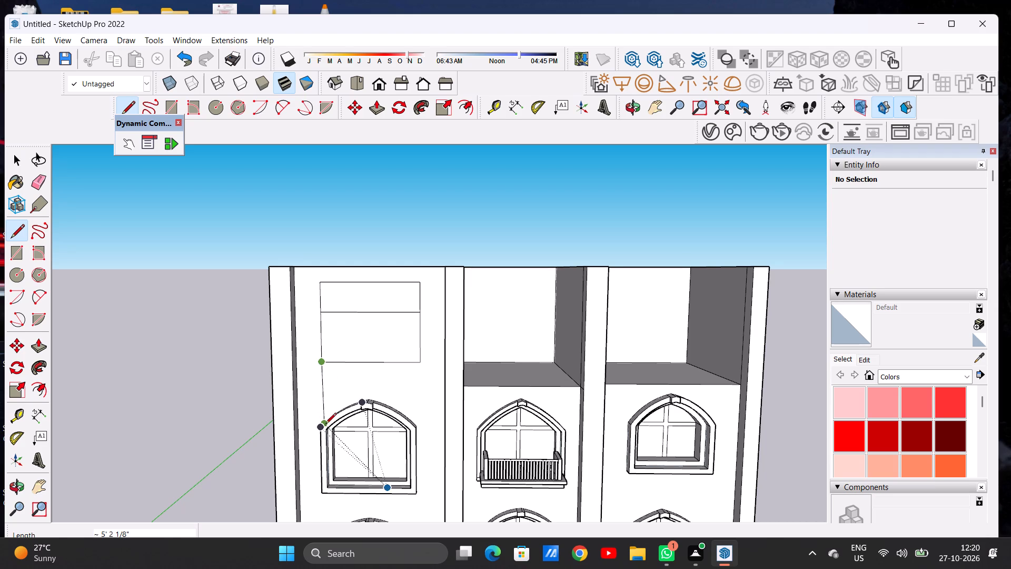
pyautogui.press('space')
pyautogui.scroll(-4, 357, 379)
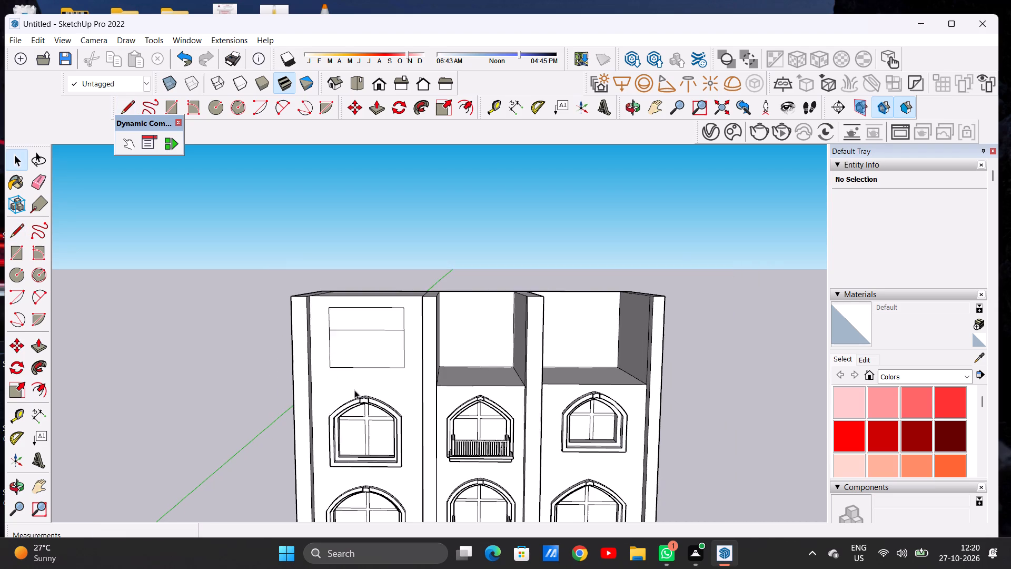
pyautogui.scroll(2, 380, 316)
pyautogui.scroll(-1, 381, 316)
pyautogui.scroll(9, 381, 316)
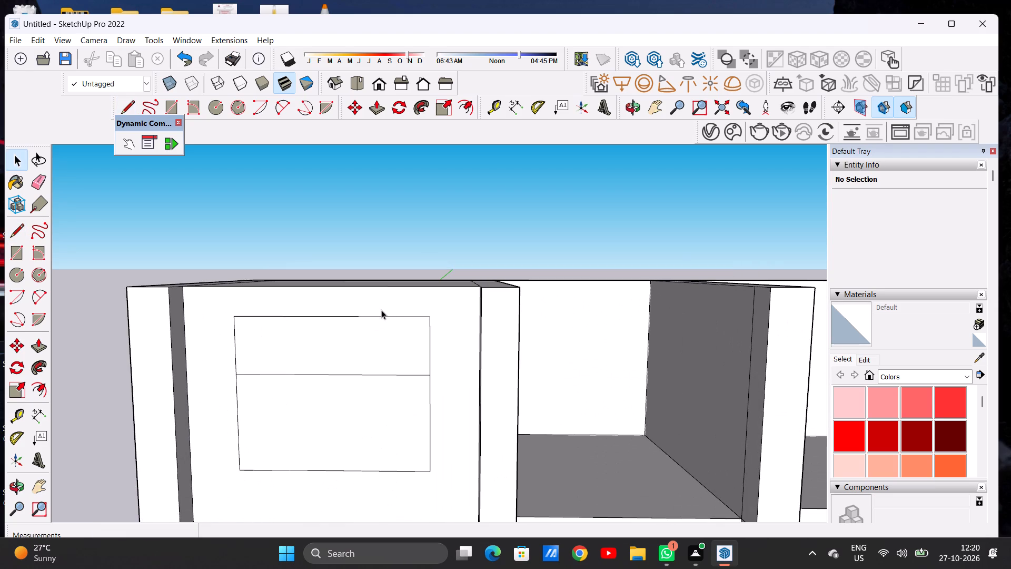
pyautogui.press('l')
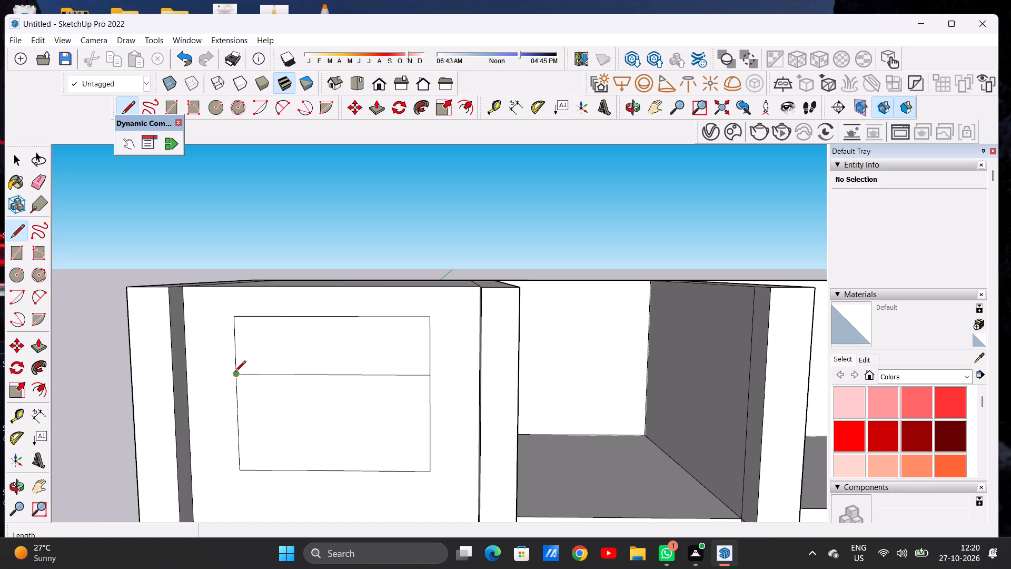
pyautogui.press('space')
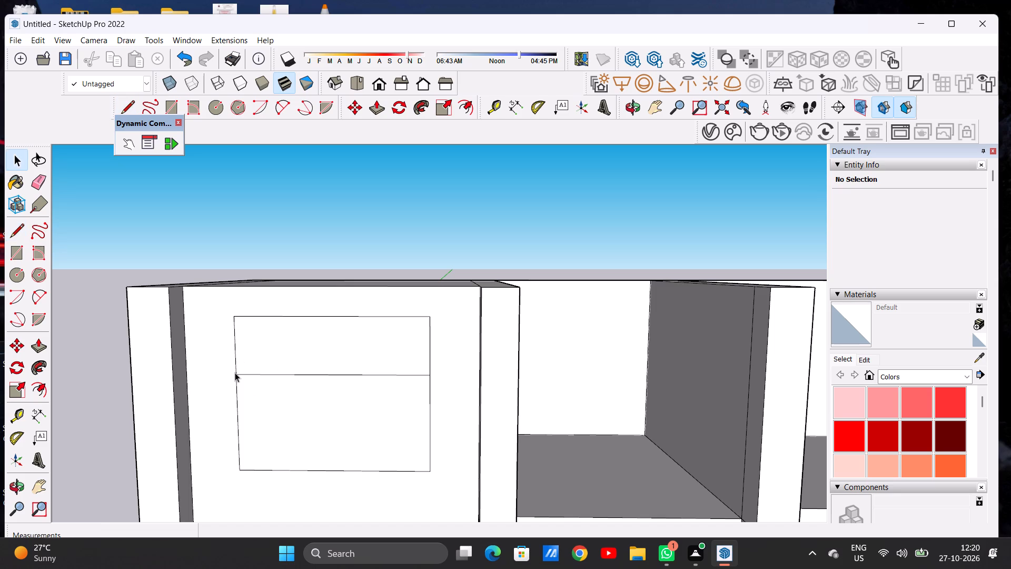
# Extend the upper rectangle about 7 5/8" higher with an added full-width rectangle, and erase the seam line between them.
pyautogui.press('r')
pyautogui.scroll(5, 235, 372)
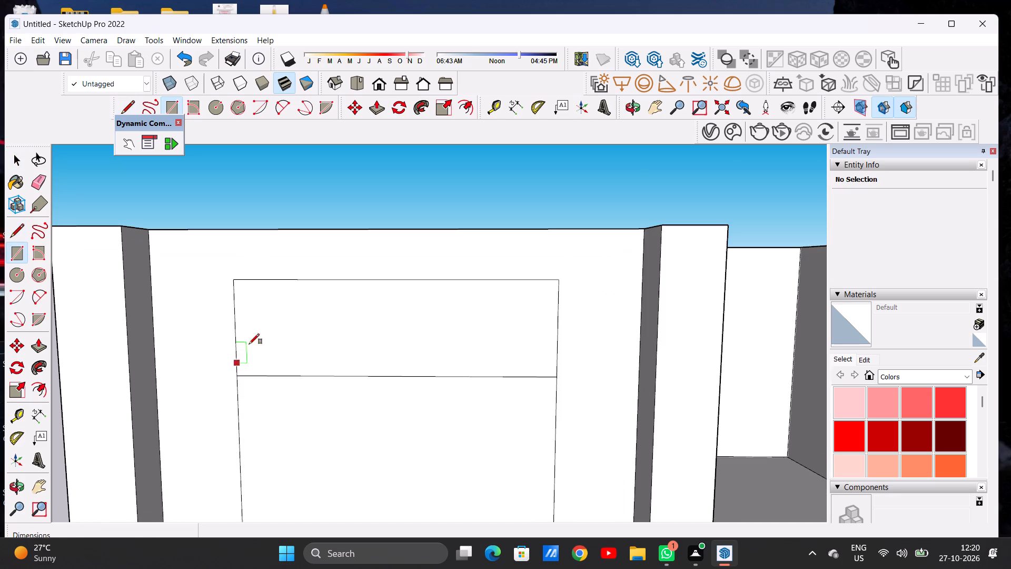
pyautogui.click(235, 280)
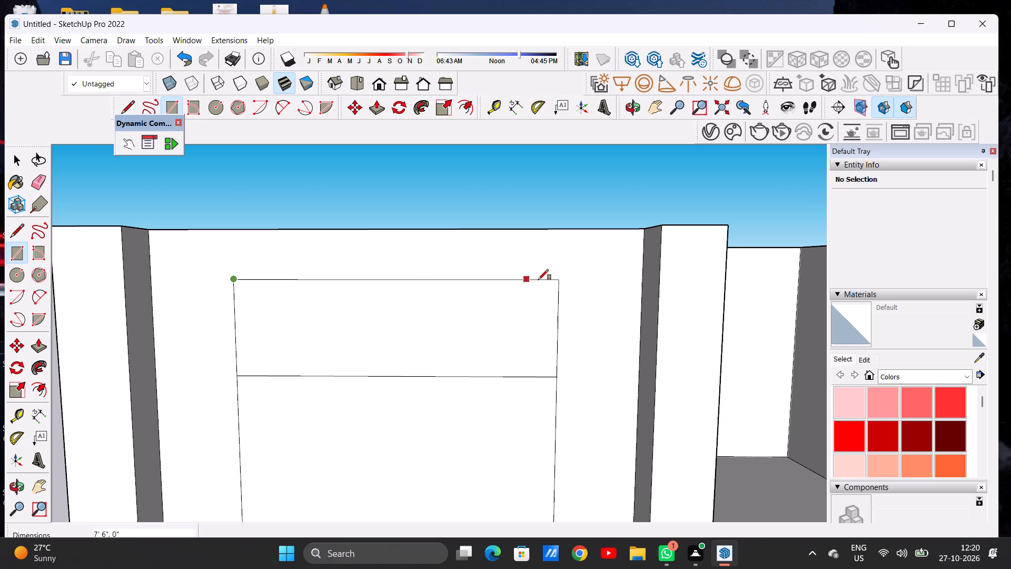
pyautogui.click(561, 280)
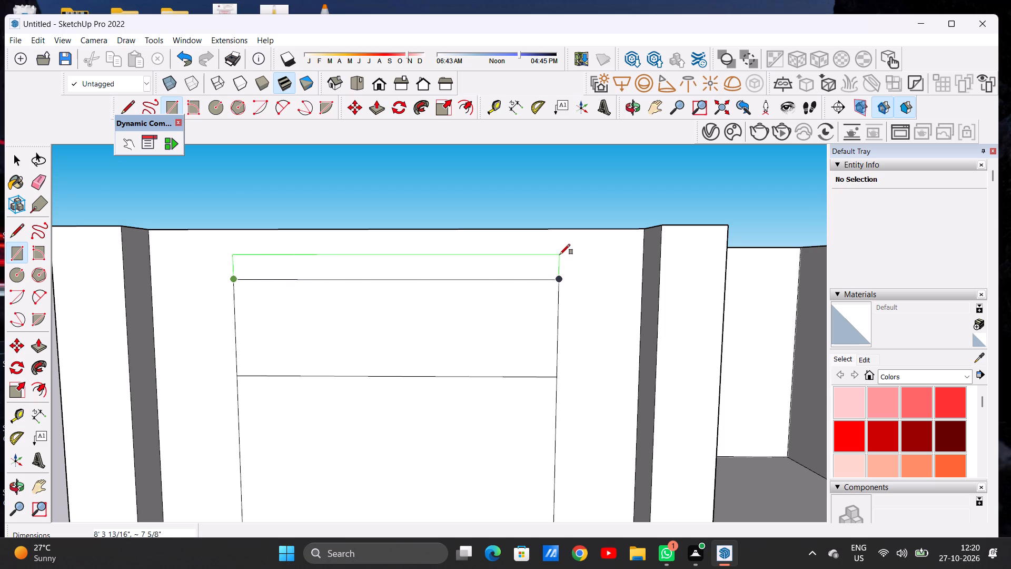
pyautogui.click(560, 254)
pyautogui.press('space')
pyautogui.write('E')
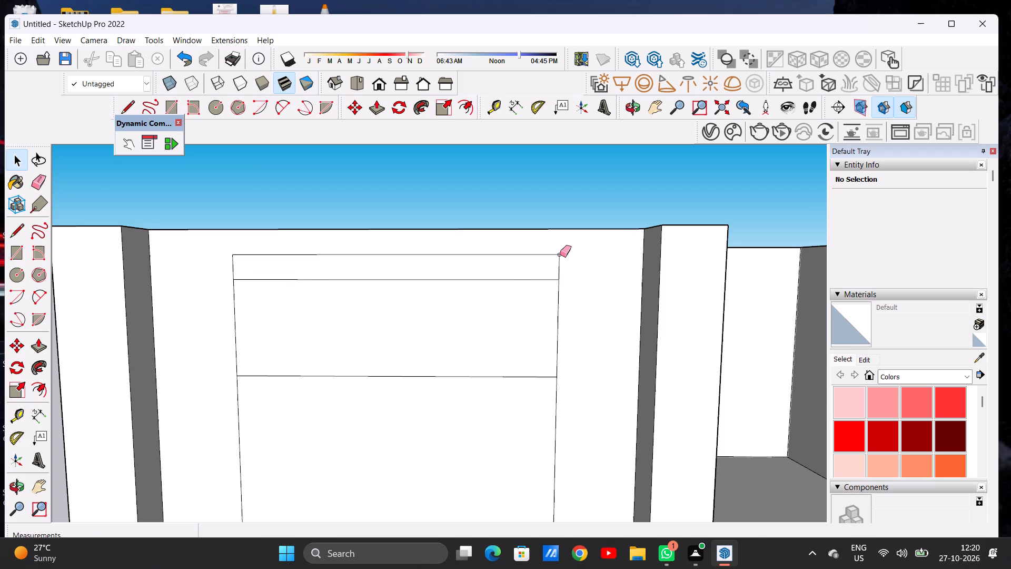
pyautogui.moveTo(488, 275); pyautogui.dragTo(488, 283)
pyautogui.press('space')
# Draw two sloping lines, about 5' 2 1/2" each, from the upper rectangle's lower corners to the midpoint of its top edge.
pyautogui.write('L')
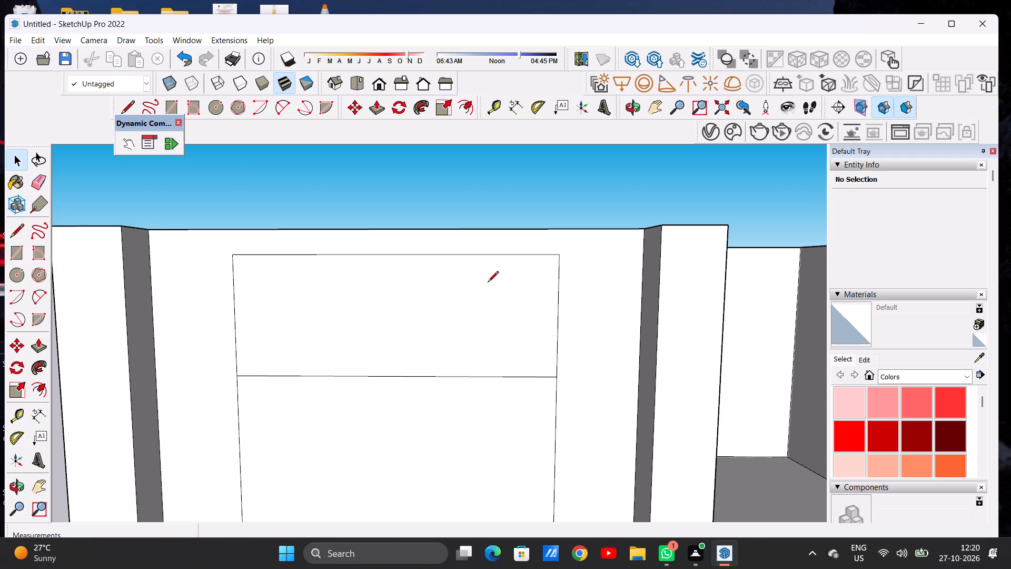
pyautogui.click(239, 371)
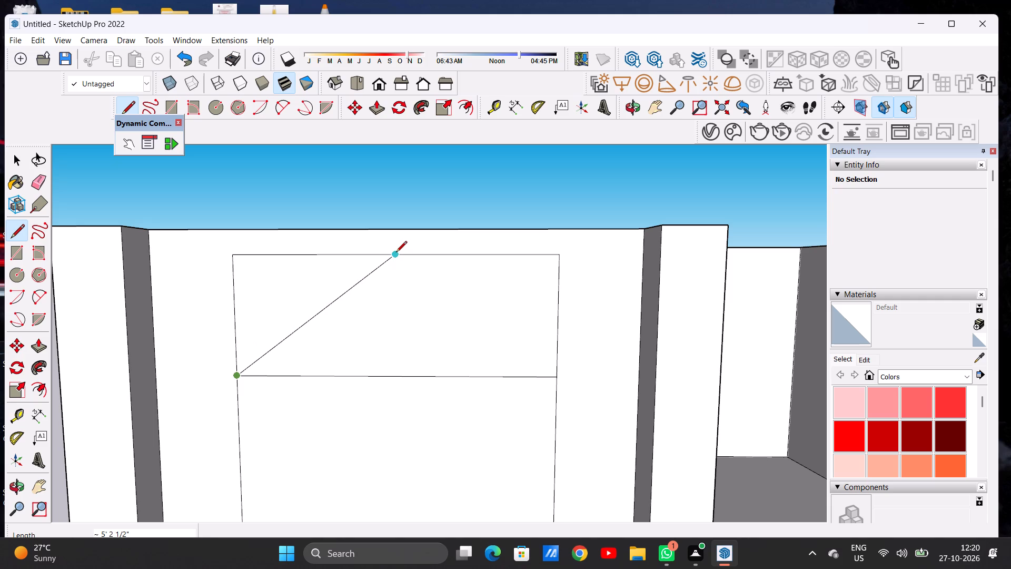
pyautogui.click(396, 253)
pyautogui.click(553, 376)
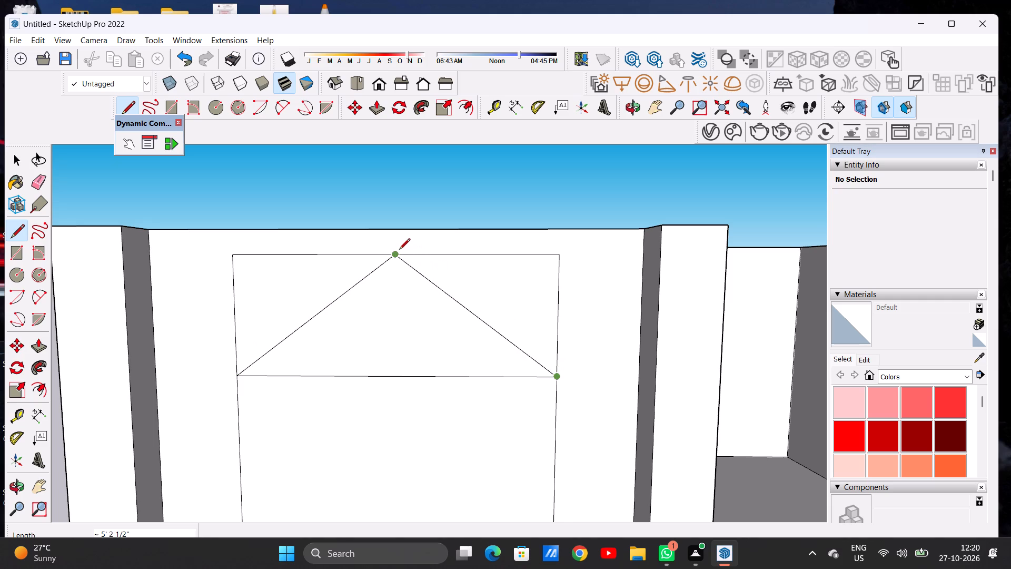
pyautogui.click(399, 250)
pyautogui.press('space')
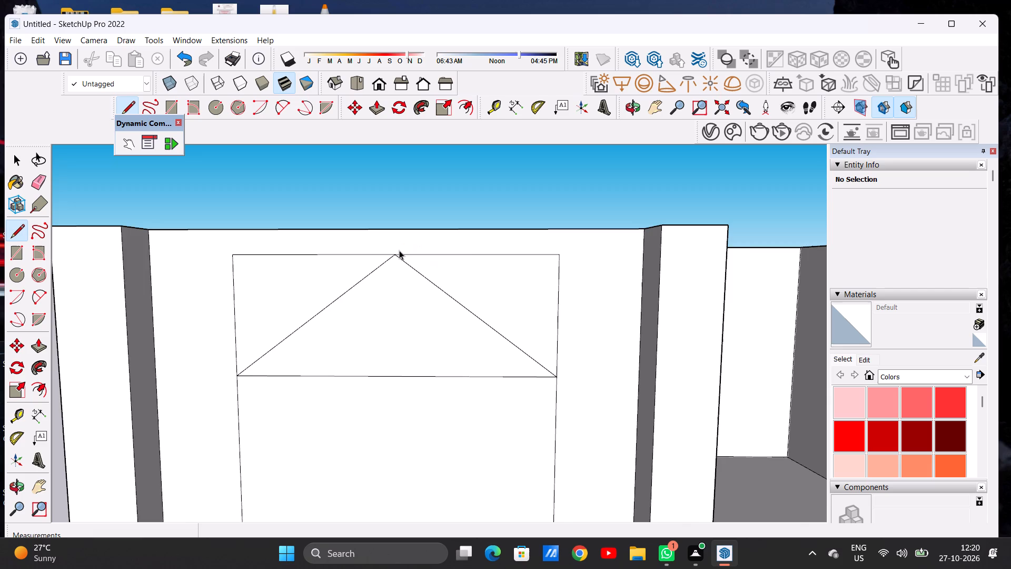
# Draw a two-point arc over the left sloping line, from its lower end to the apex, bulging outward about 5 7/16".
pyautogui.scroll(-9, 399, 267)
pyautogui.scroll(5, 400, 333)
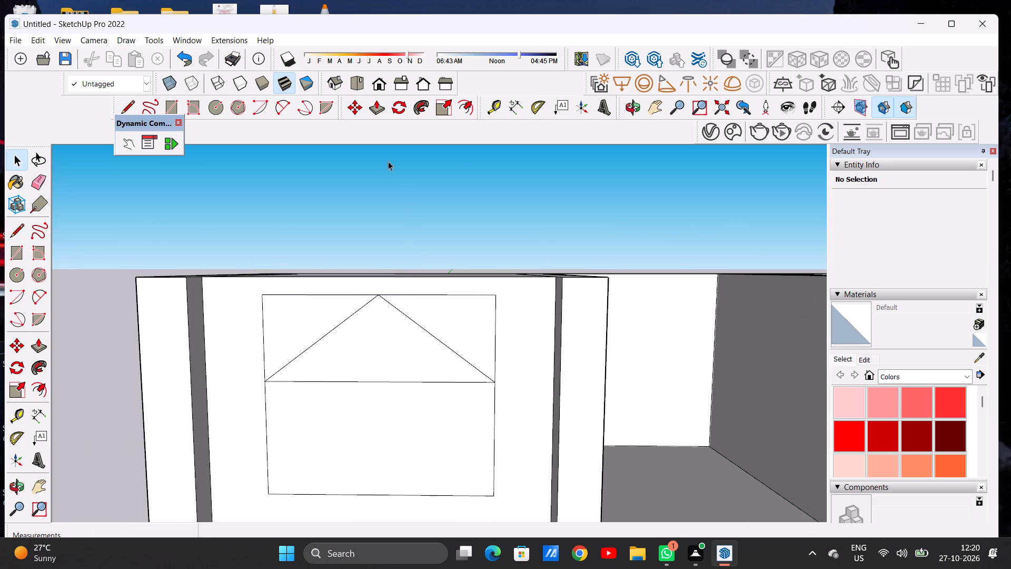
pyautogui.click(286, 109)
pyautogui.scroll(4, 309, 354)
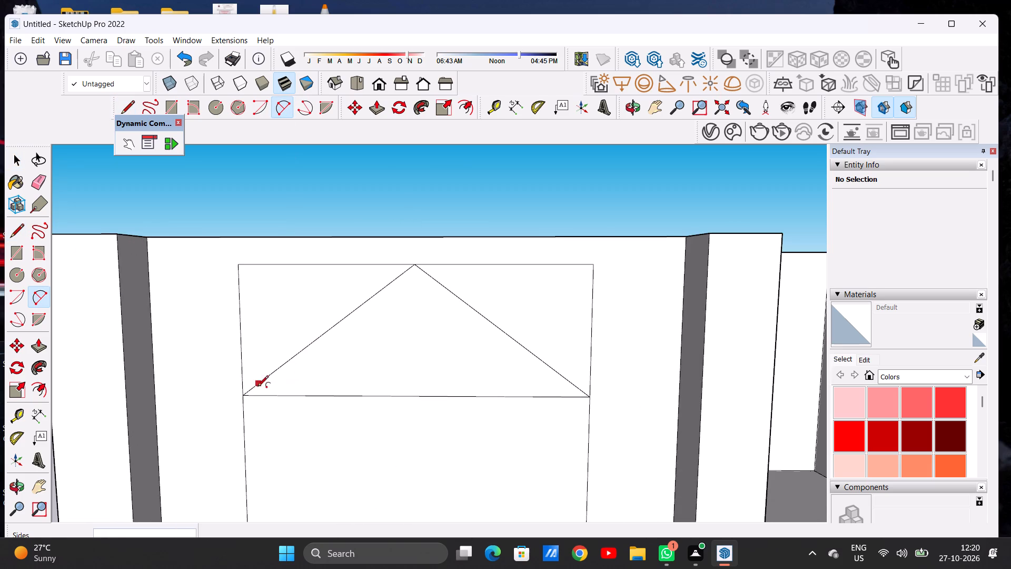
pyautogui.click(243, 397)
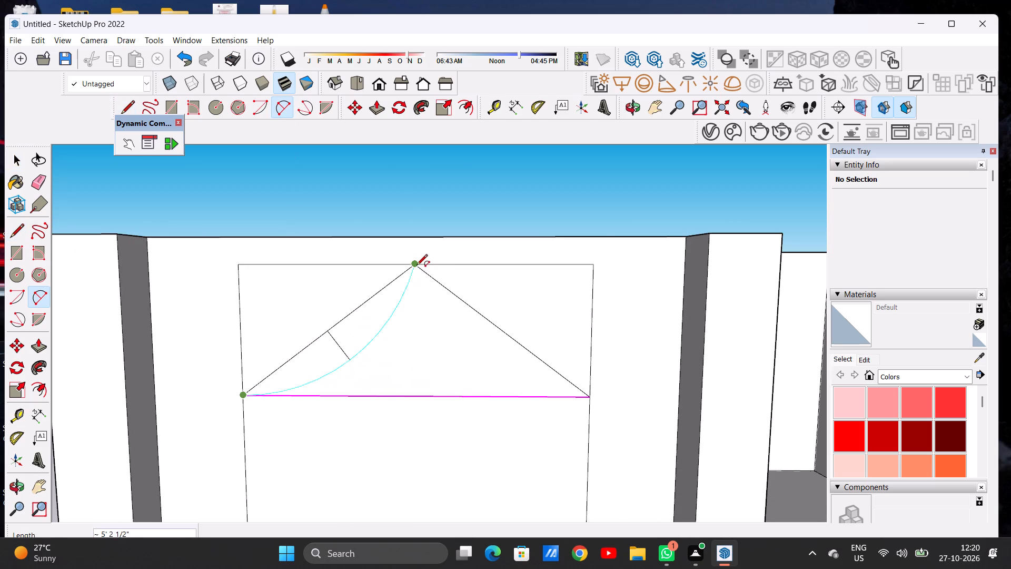
pyautogui.click(417, 266)
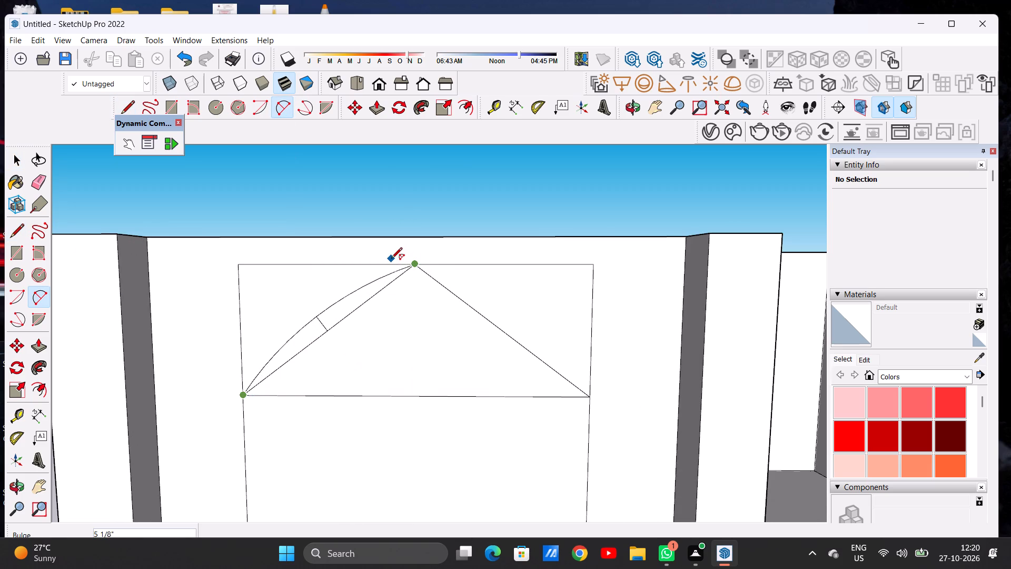
pyautogui.click(390, 259)
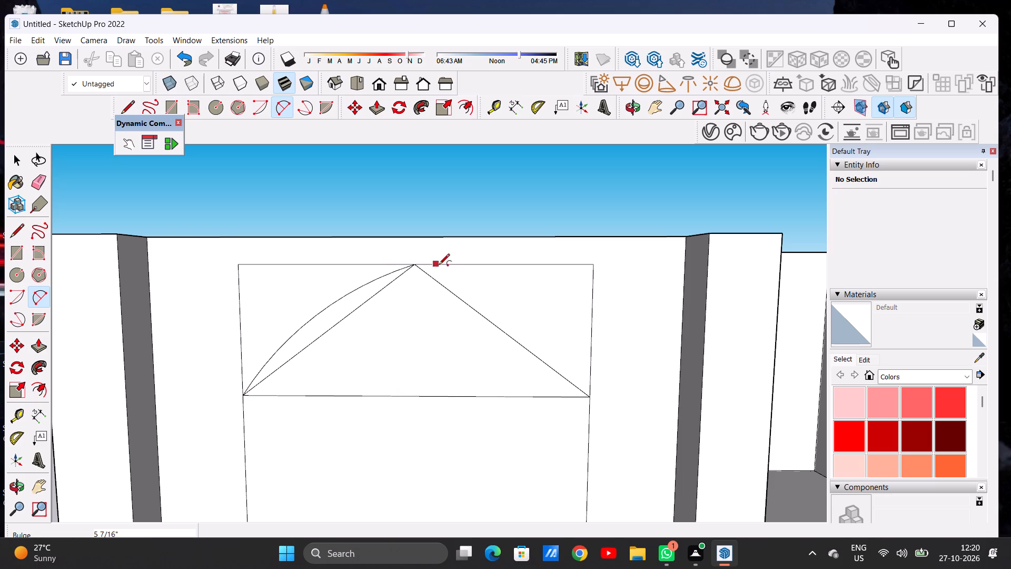
# Draw a two-point arc over the right sloping line, from the apex to its lower end, bulging outward about 5".
pyautogui.click(415, 264)
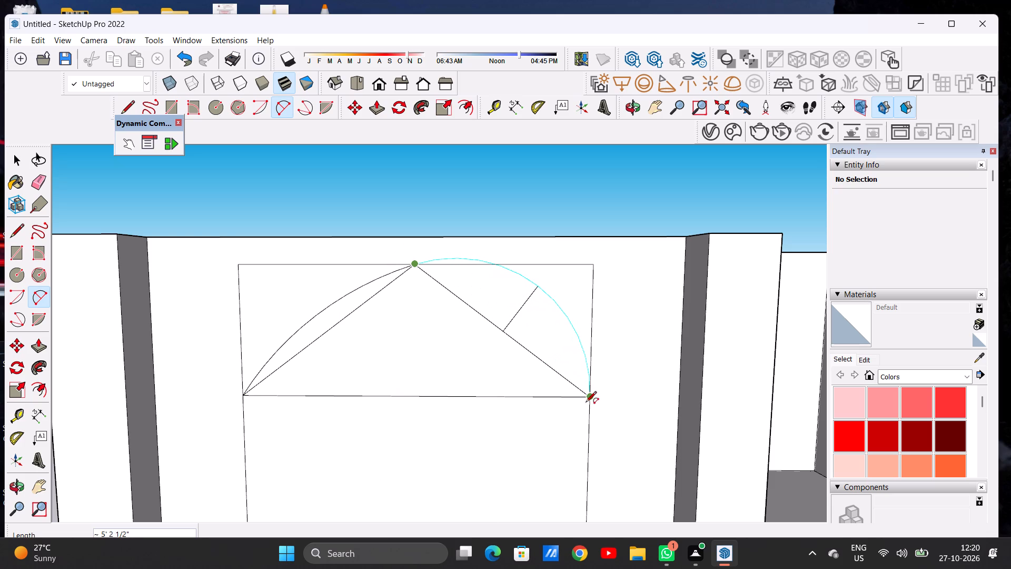
pyautogui.click(588, 400)
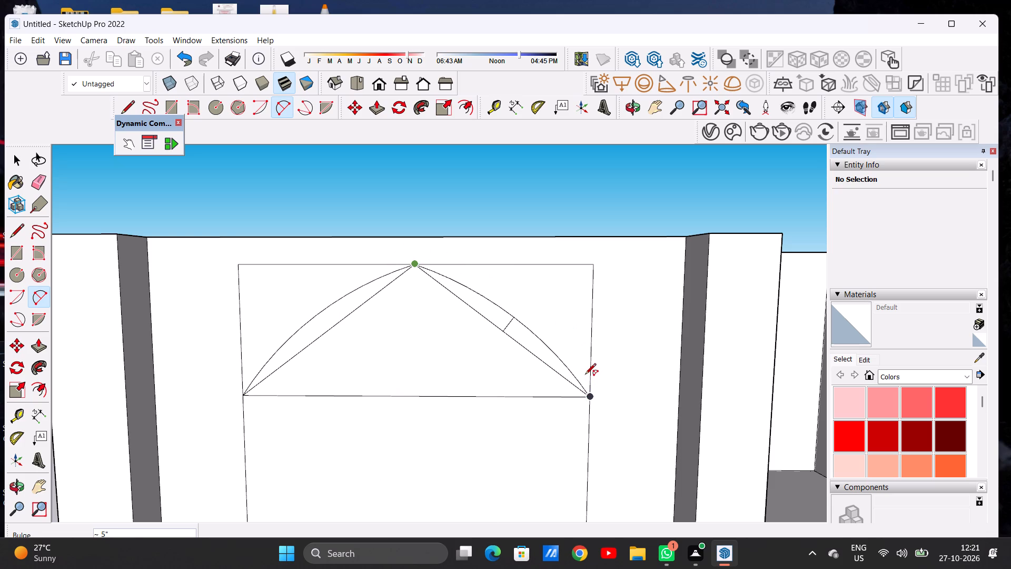
pyautogui.click(585, 375)
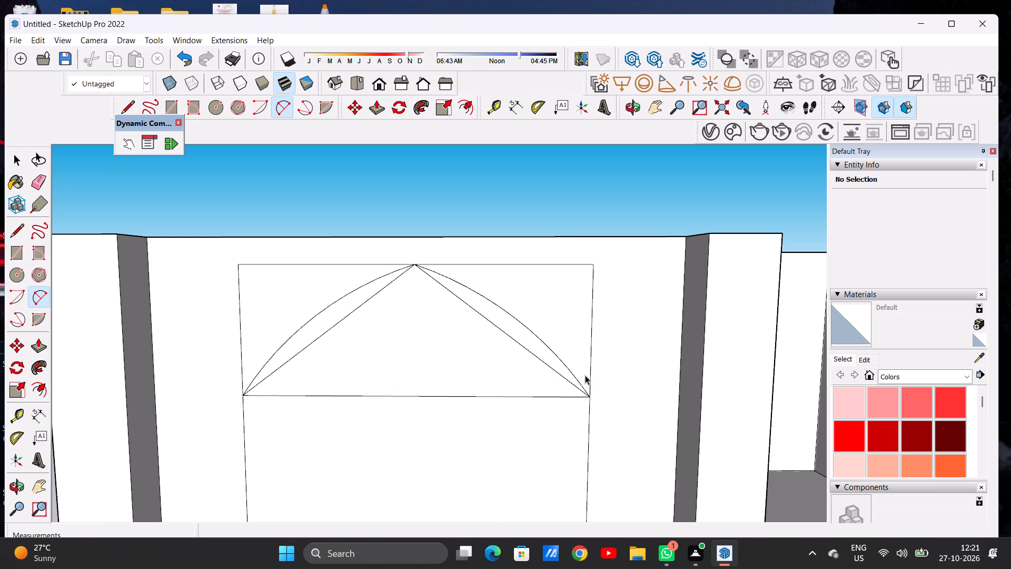
# Erase the two sloping lines, the horizontal line below them and the rectangle's upper corner edges, leaving only the pointed-arch outline.
pyautogui.press('space')
pyautogui.write('E')
pyautogui.scroll(3, 384, 330)
pyautogui.moveTo(343, 302); pyautogui.dragTo(347, 315)
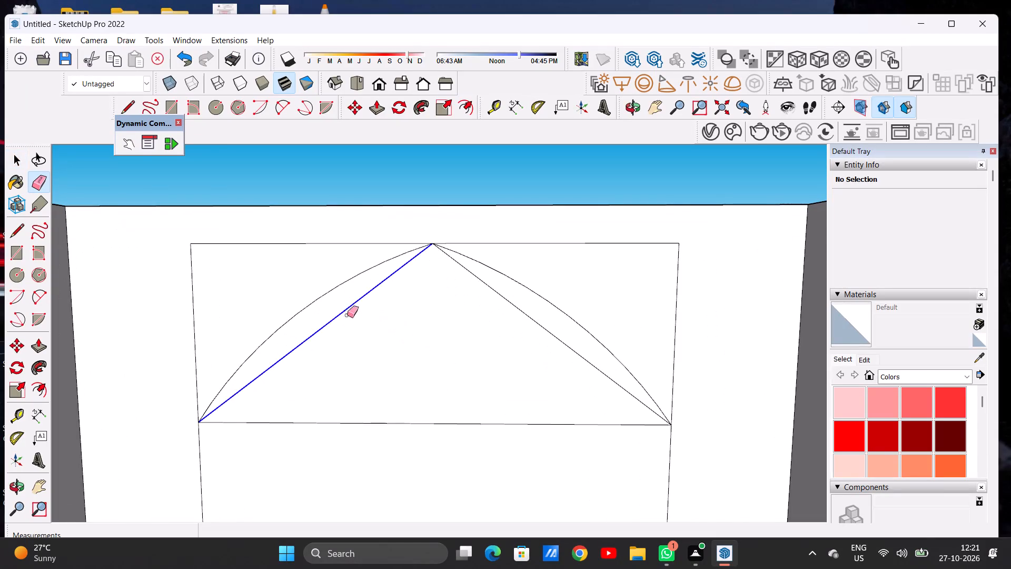
pyautogui.moveTo(347, 315); pyautogui.dragTo(350, 322)
pyautogui.moveTo(501, 292); pyautogui.dragTo(498, 301)
pyautogui.moveTo(453, 406); pyautogui.dragTo(452, 436)
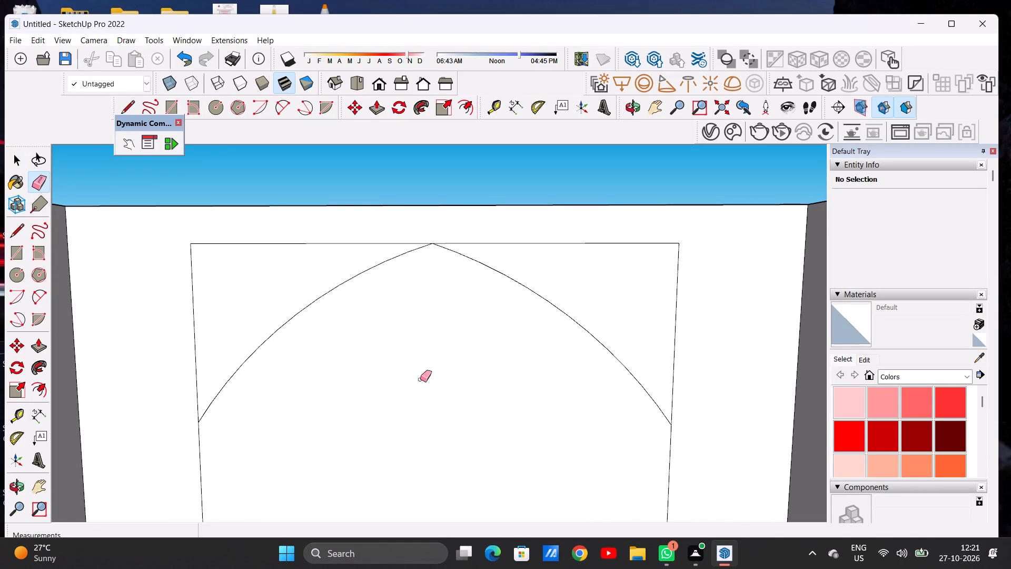
pyautogui.moveTo(194, 244); pyautogui.dragTo(190, 252)
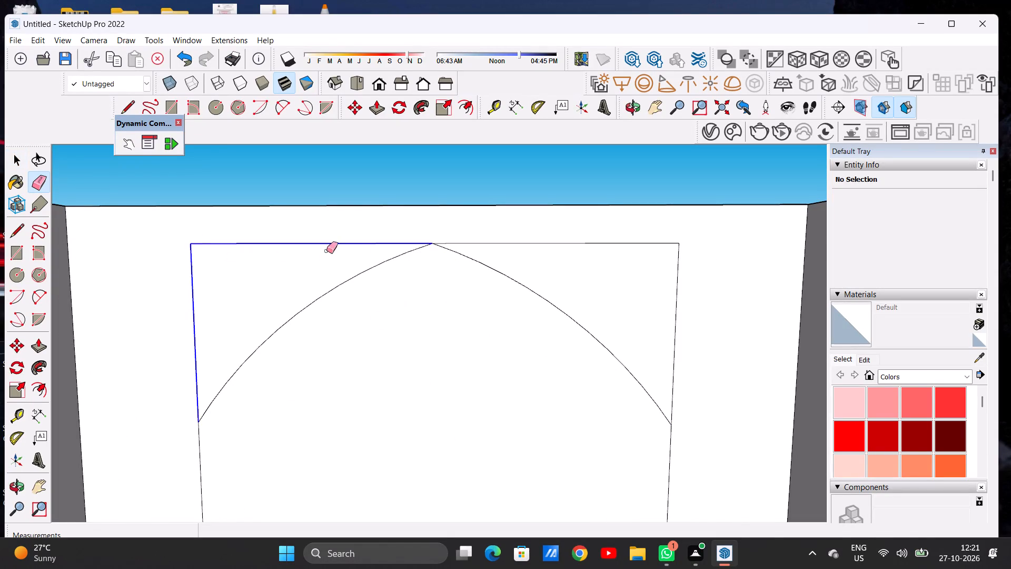
pyautogui.moveTo(679, 244); pyautogui.dragTo(680, 254)
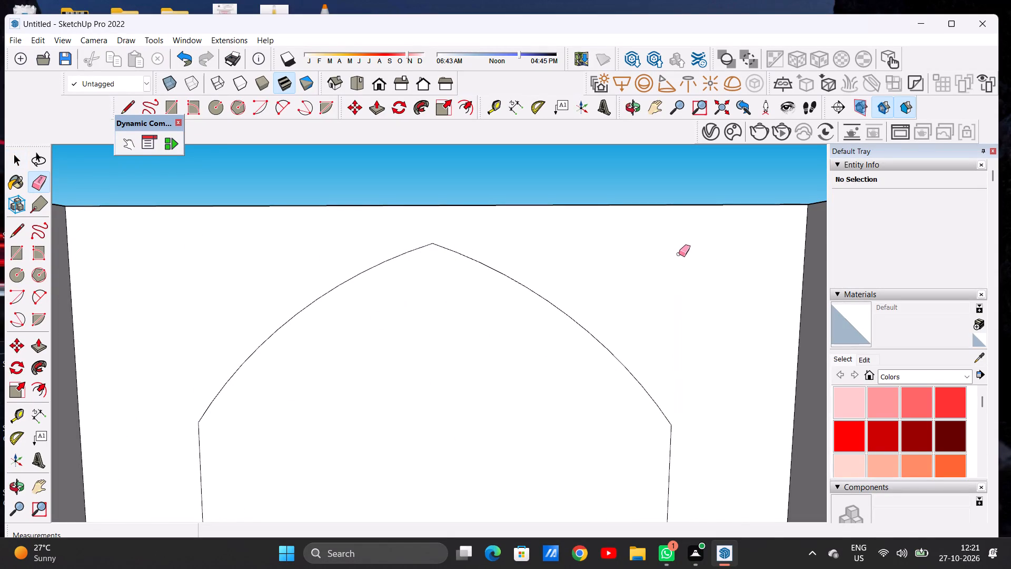
pyautogui.press('space')
# Draw a vertical line just inside each side of the arched outline, from the arc down to the base edge.
pyautogui.scroll(-4, 474, 282)
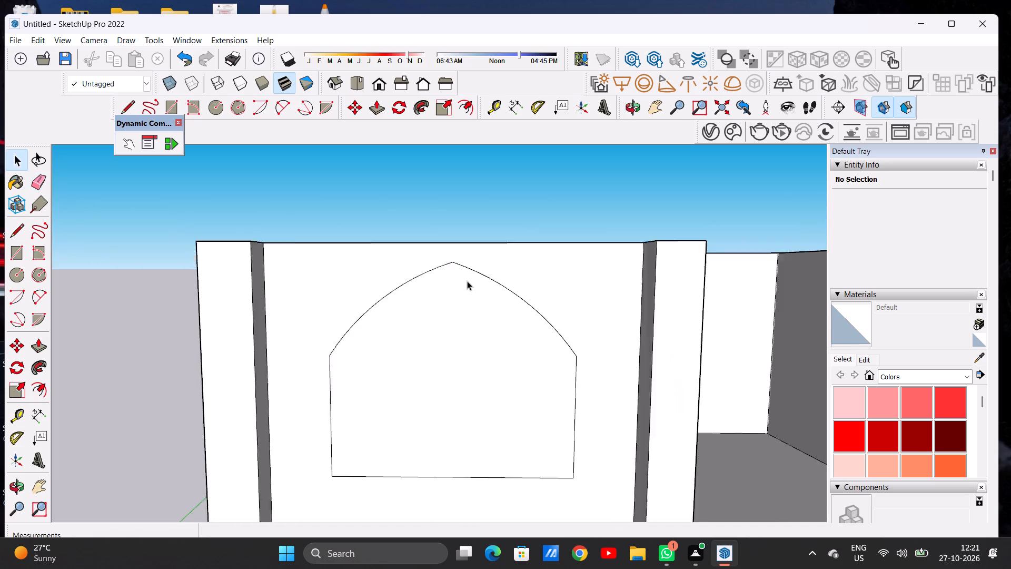
pyautogui.scroll(-19, 467, 281)
pyautogui.scroll(-2, 404, 290)
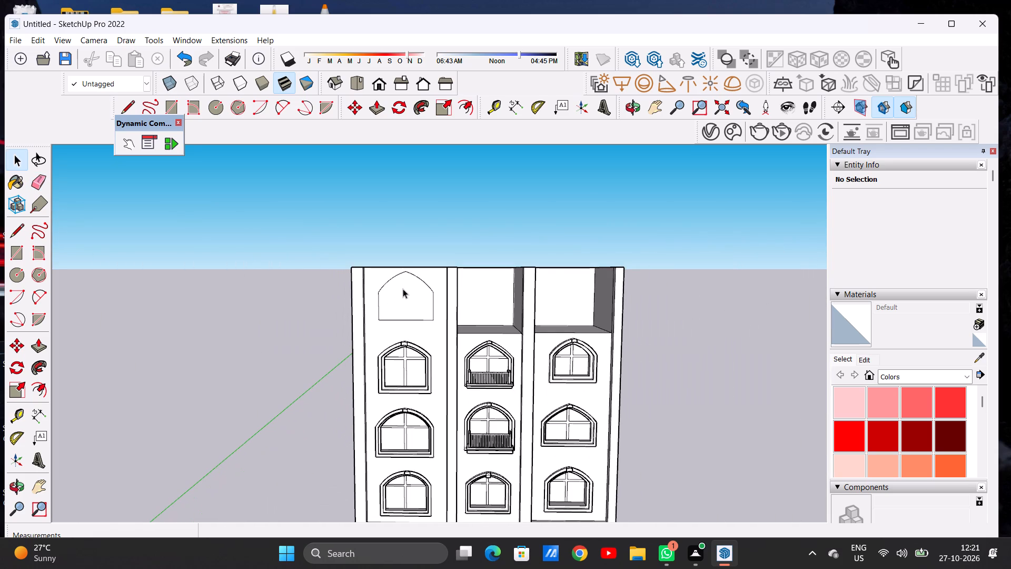
pyautogui.scroll(5, 401, 285)
pyautogui.scroll(-7, 400, 294)
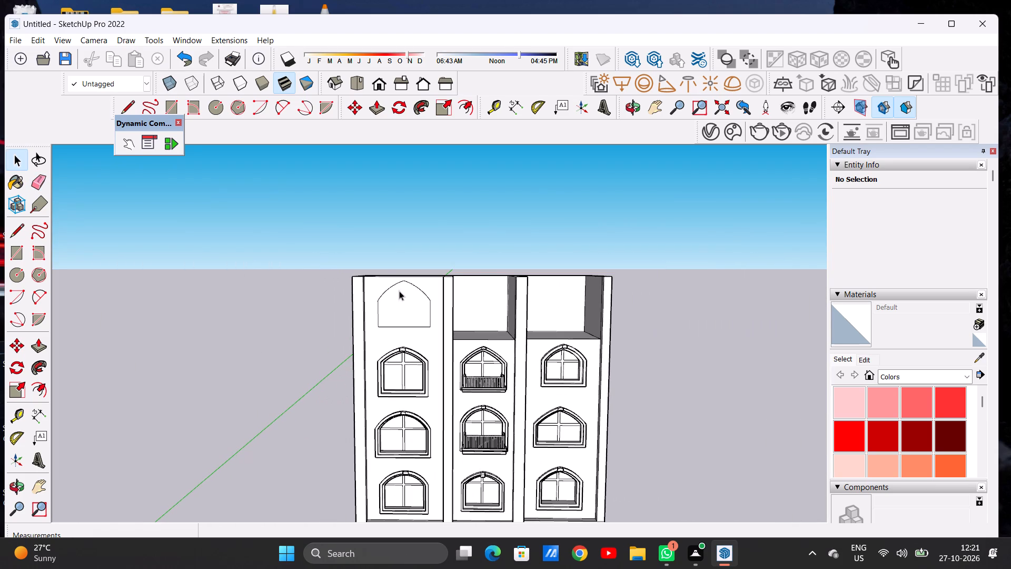
pyautogui.scroll(2, 405, 275)
pyautogui.scroll(-1, 405, 275)
pyautogui.scroll(9, 405, 275)
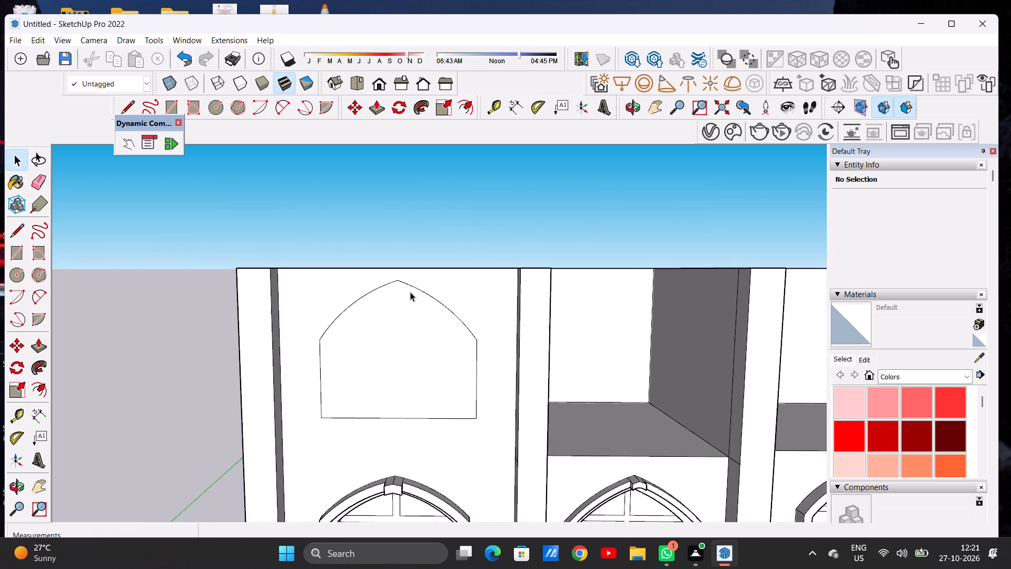
pyautogui.press('l')
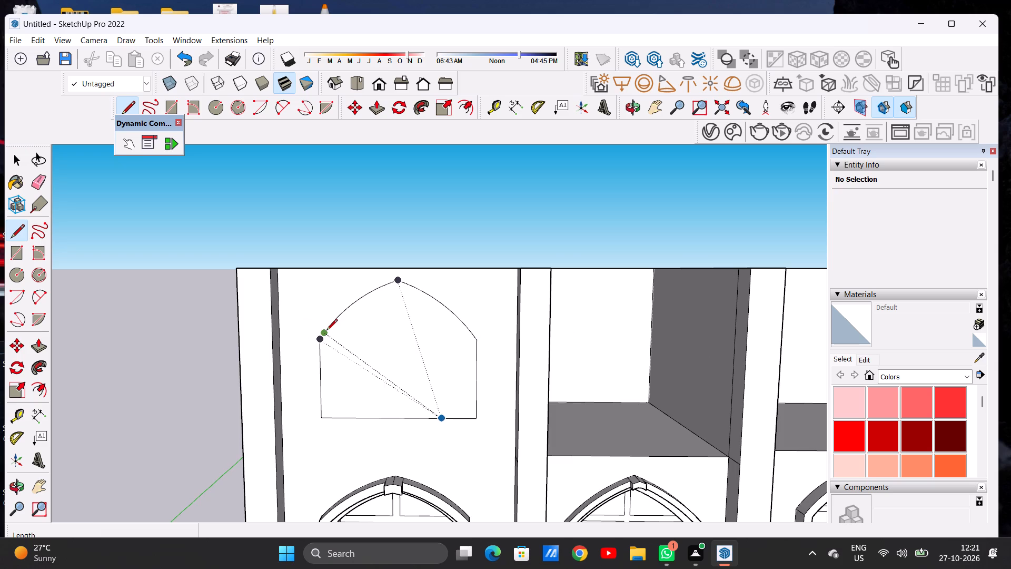
pyautogui.click(326, 331)
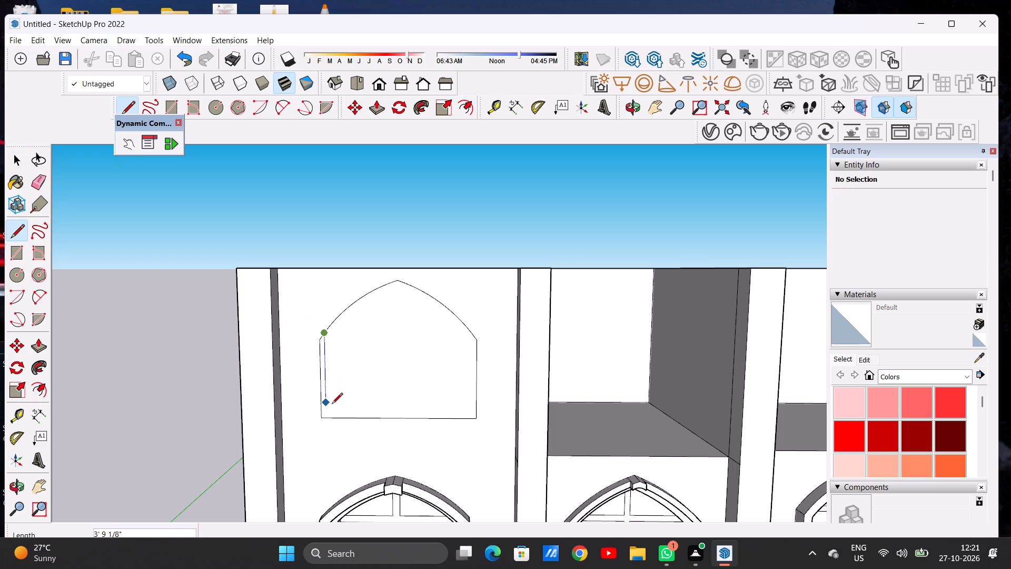
pyautogui.click(332, 416)
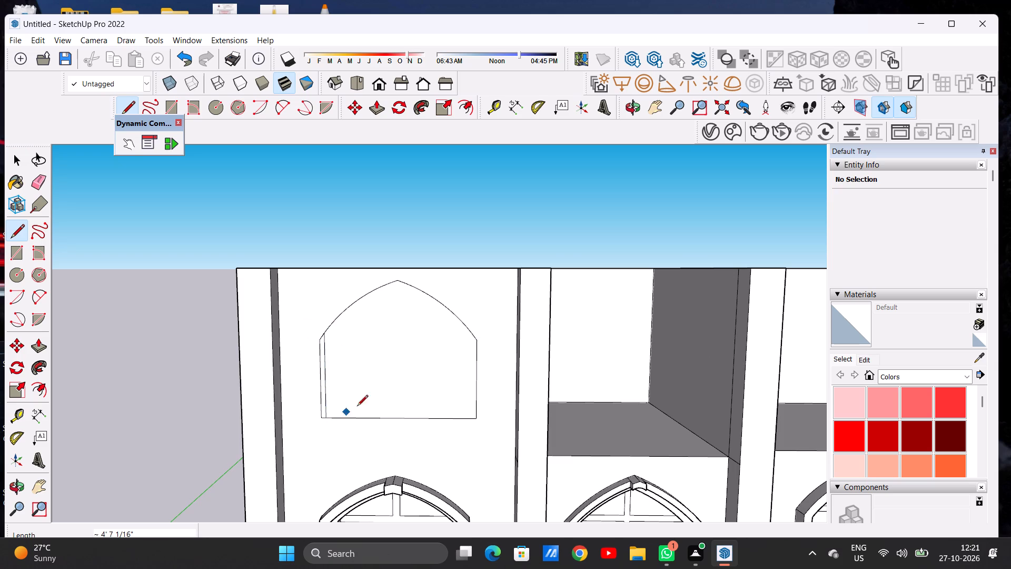
pyautogui.click(472, 334)
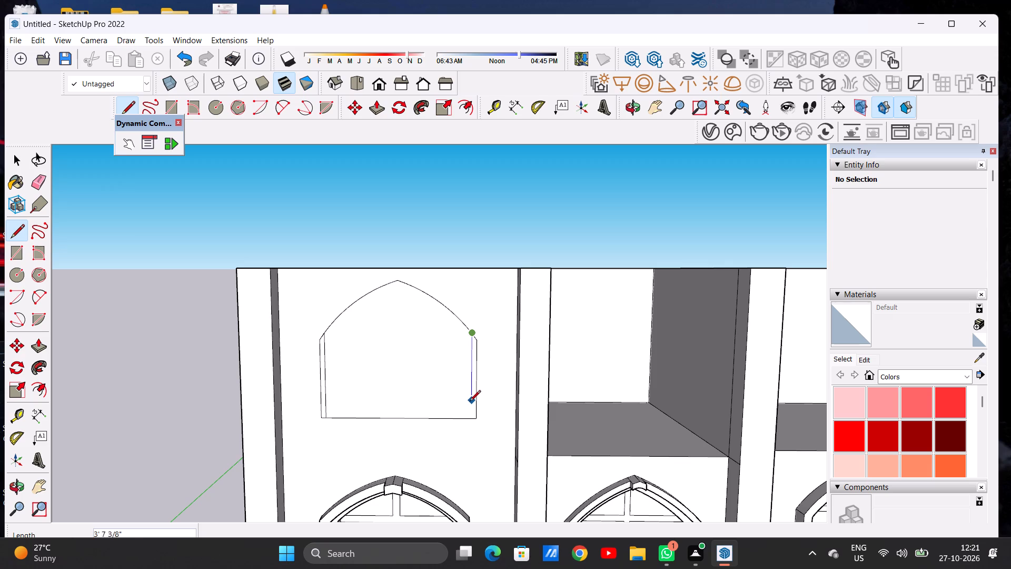
pyautogui.click(471, 413)
pyautogui.press('space')
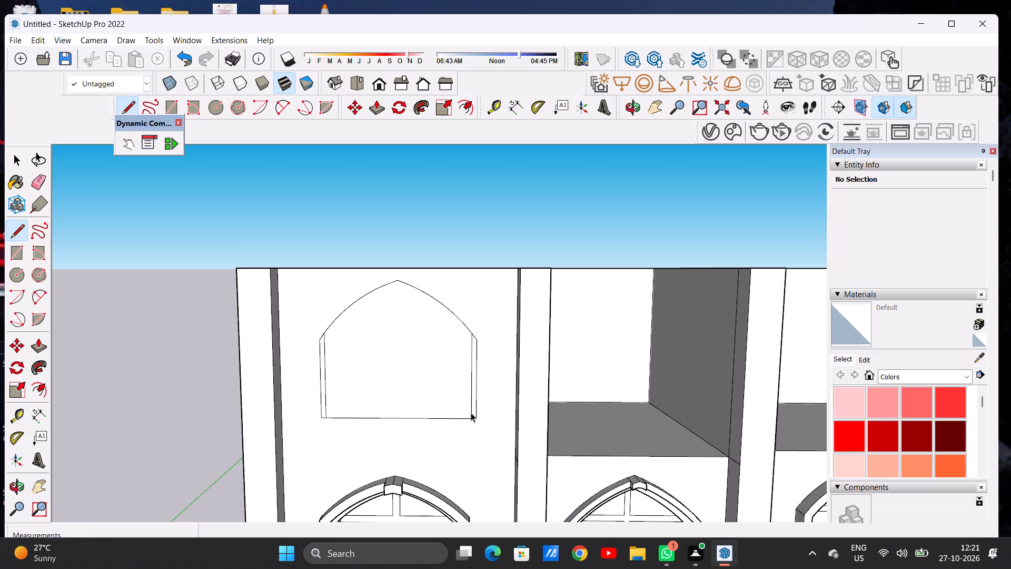
# Erase the outer side edges and leftover arc and base stubs outside the two new vertical lines, narrowing the window outline.
pyautogui.scroll(-18, 378, 424)
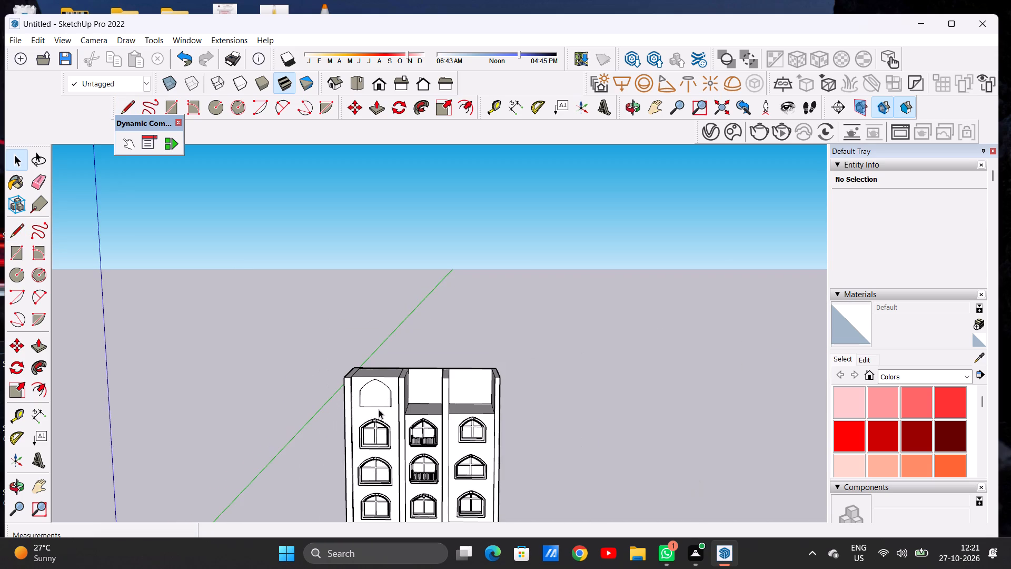
pyautogui.scroll(5, 373, 393)
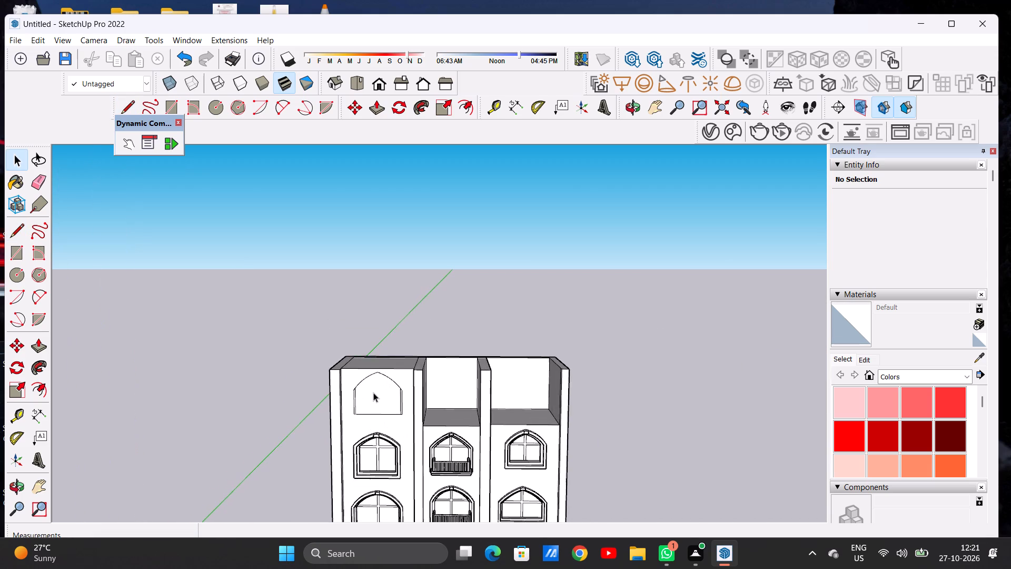
pyautogui.scroll(11, 373, 393)
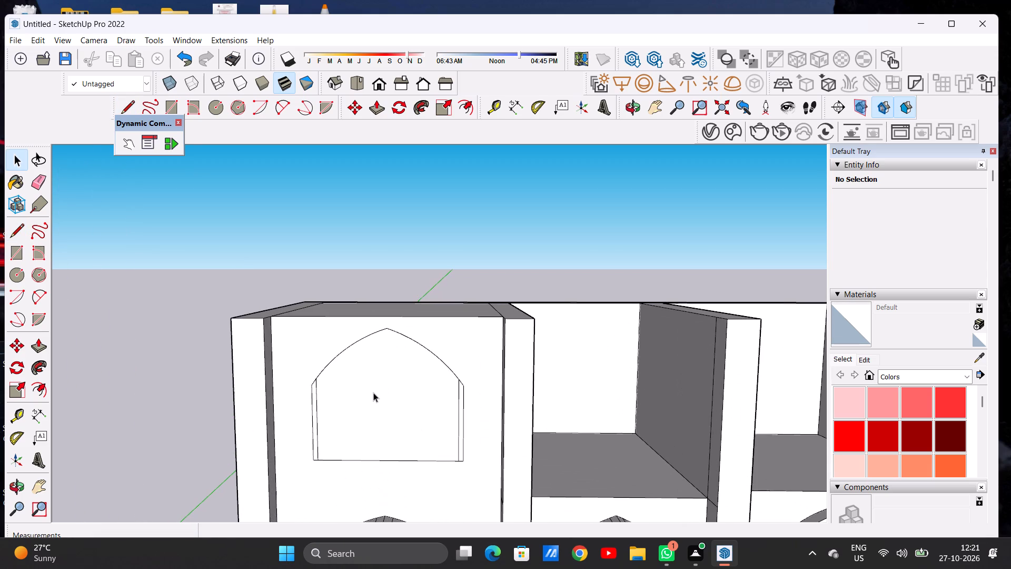
pyautogui.press('e')
pyautogui.scroll(6, 339, 413)
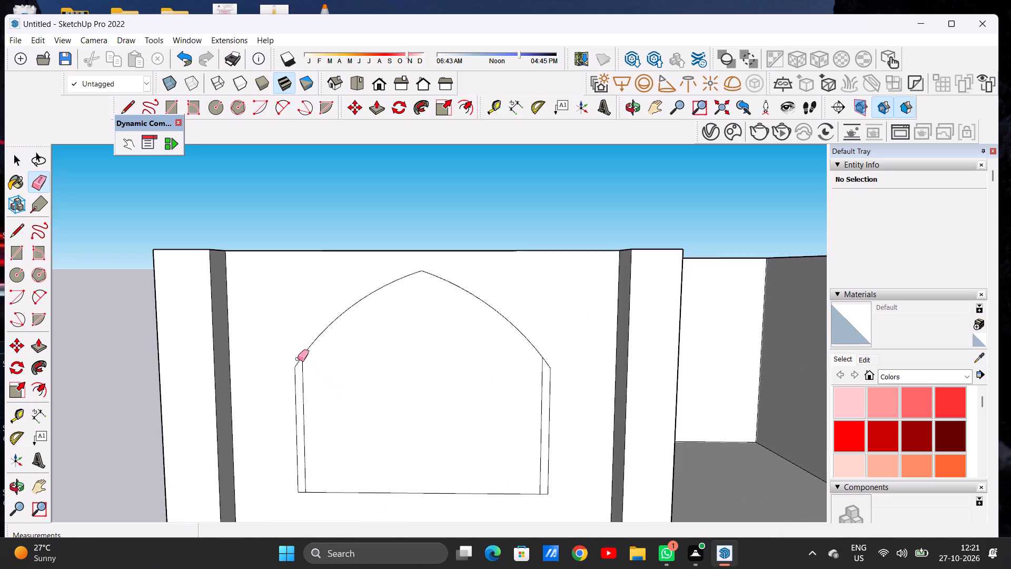
pyautogui.moveTo(292, 357); pyautogui.dragTo(292, 367)
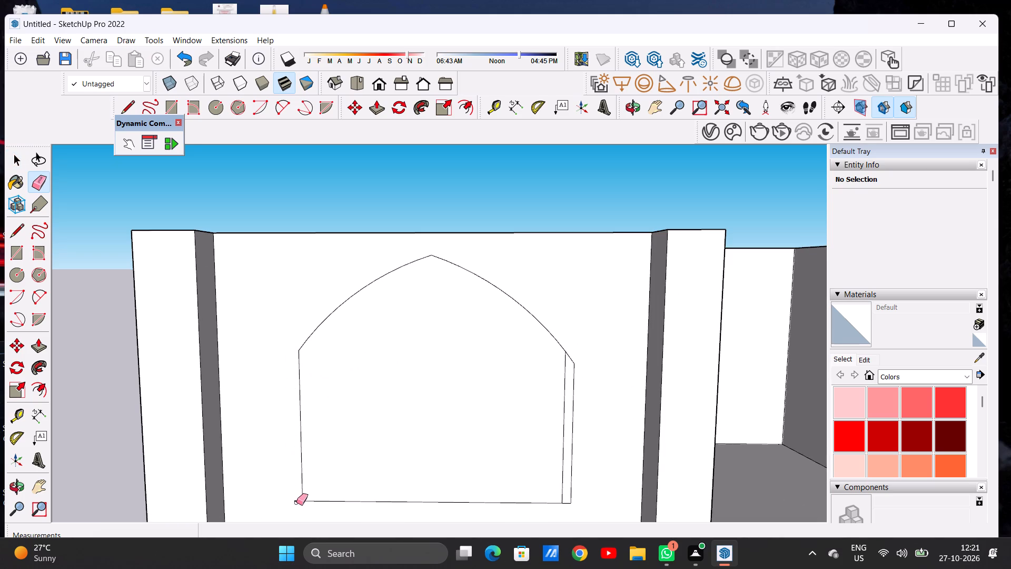
pyautogui.moveTo(296, 498); pyautogui.dragTo(297, 504)
pyautogui.moveTo(573, 357); pyautogui.dragTo(569, 393)
pyautogui.moveTo(573, 398); pyautogui.dragTo(577, 412)
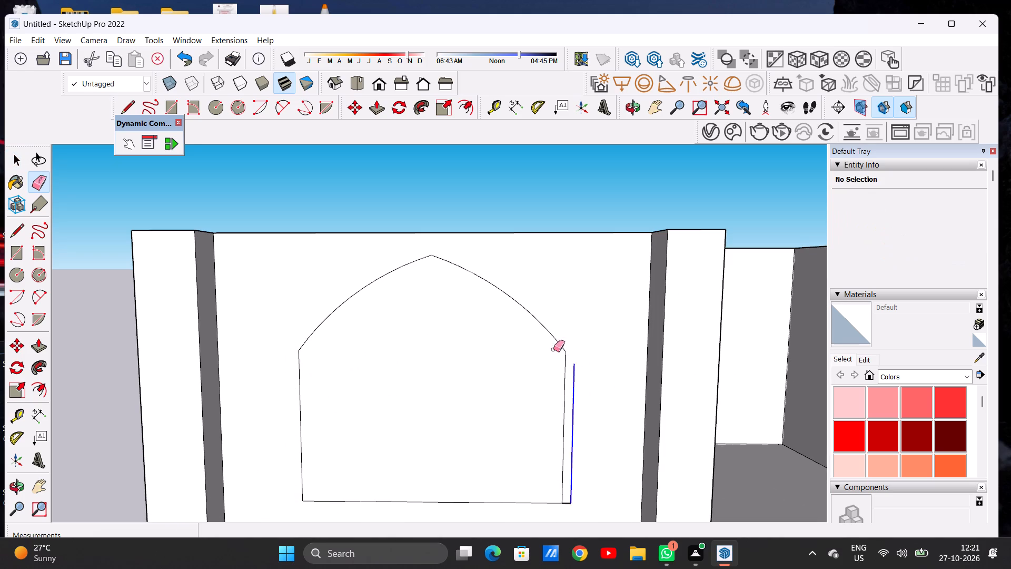
pyautogui.scroll(-5, 553, 349)
pyautogui.scroll(12, 575, 457)
pyautogui.moveTo(550, 430); pyautogui.dragTo(549, 442)
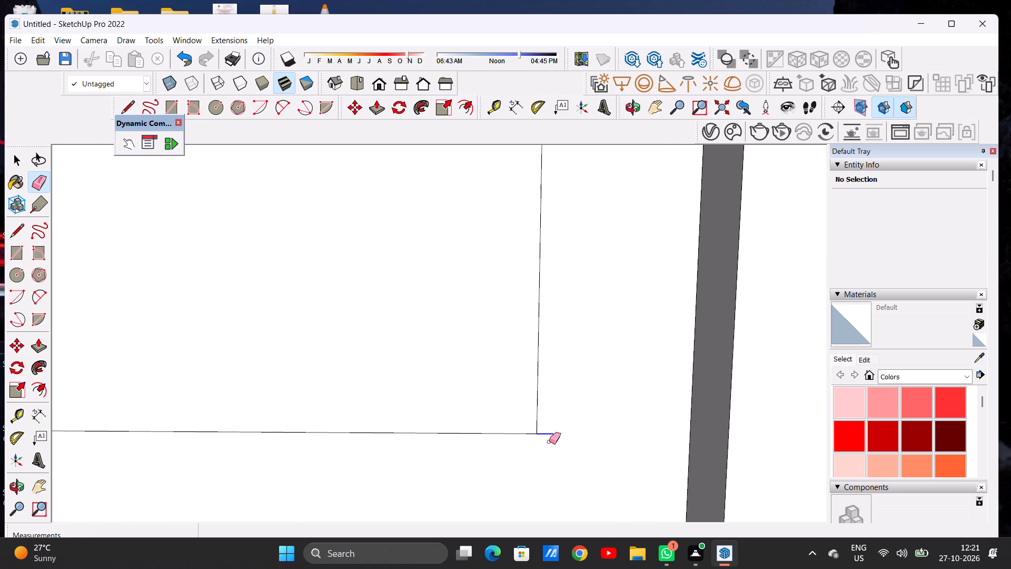
pyautogui.press('space')
# Offset the pointed-arch outline inward about 4 7/16", and offset the resulting inner outline inward by about another 4 1/2".
pyautogui.write('OF')
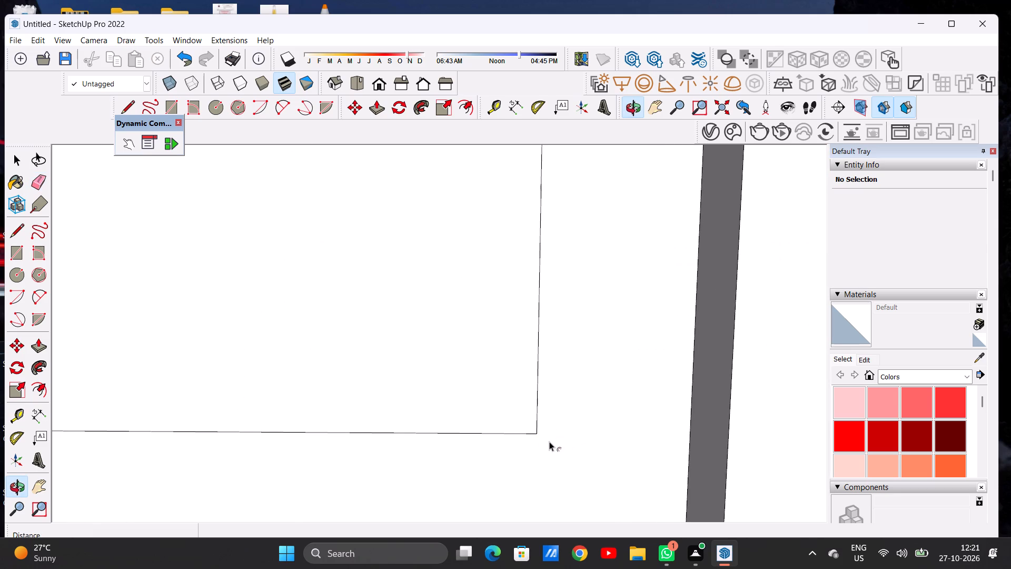
pyautogui.scroll(-17, 263, 287)
pyautogui.scroll(3, 308, 250)
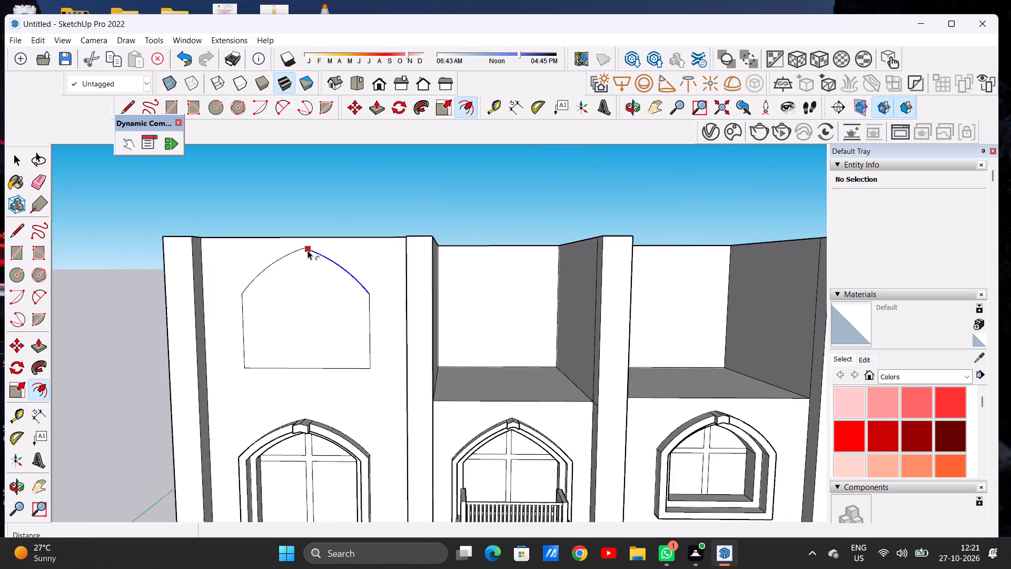
pyautogui.scroll(4, 308, 250)
pyautogui.click(301, 257)
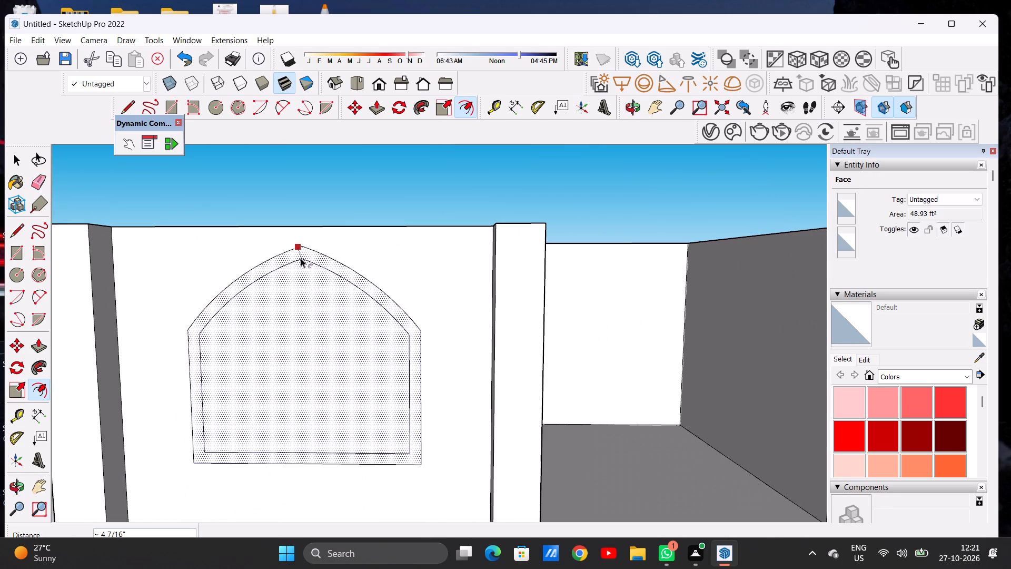
pyautogui.click(301, 258)
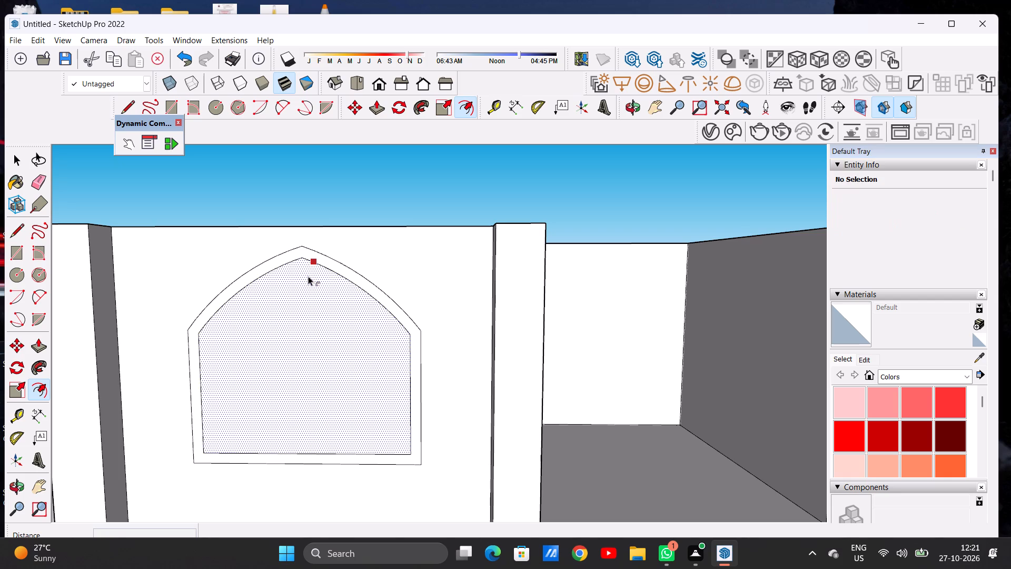
pyautogui.click(308, 276)
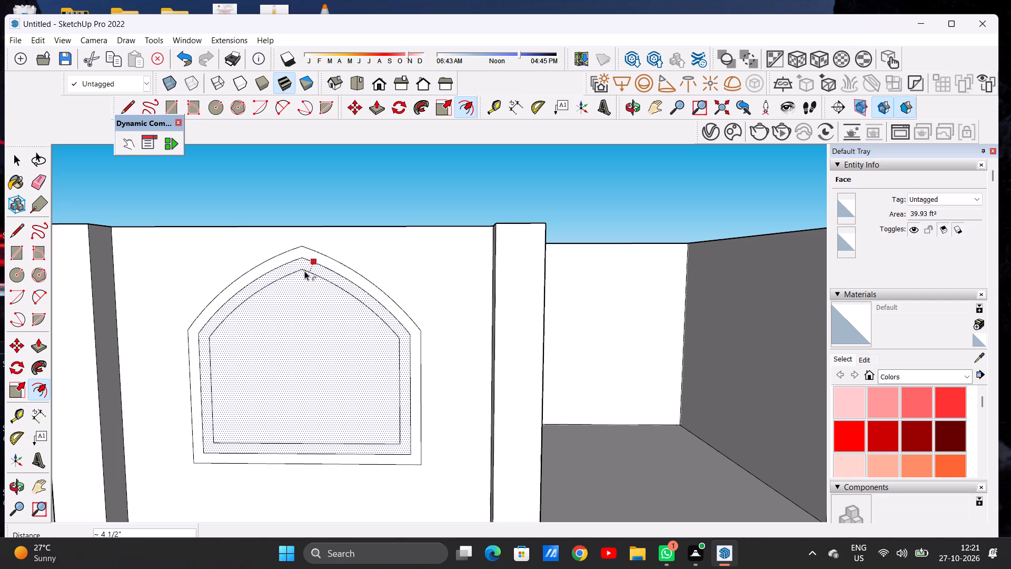
pyautogui.click(304, 271)
pyautogui.press('space')
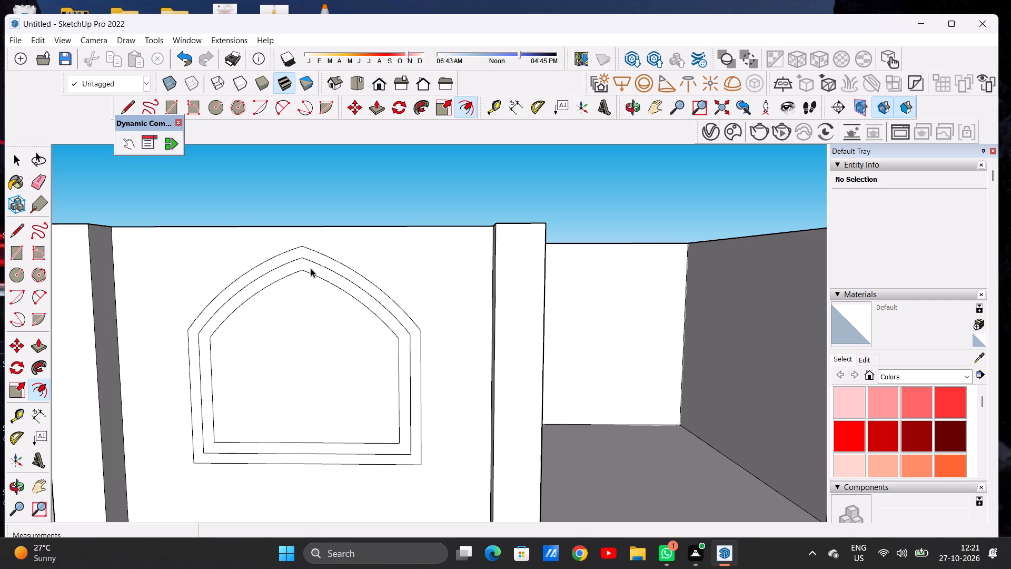
# Compare the top-storey window outline with the finished arched windows below, and examine its apex up close.
pyautogui.scroll(-8, 305, 275)
pyautogui.scroll(1, 288, 293)
pyautogui.scroll(-6, 288, 293)
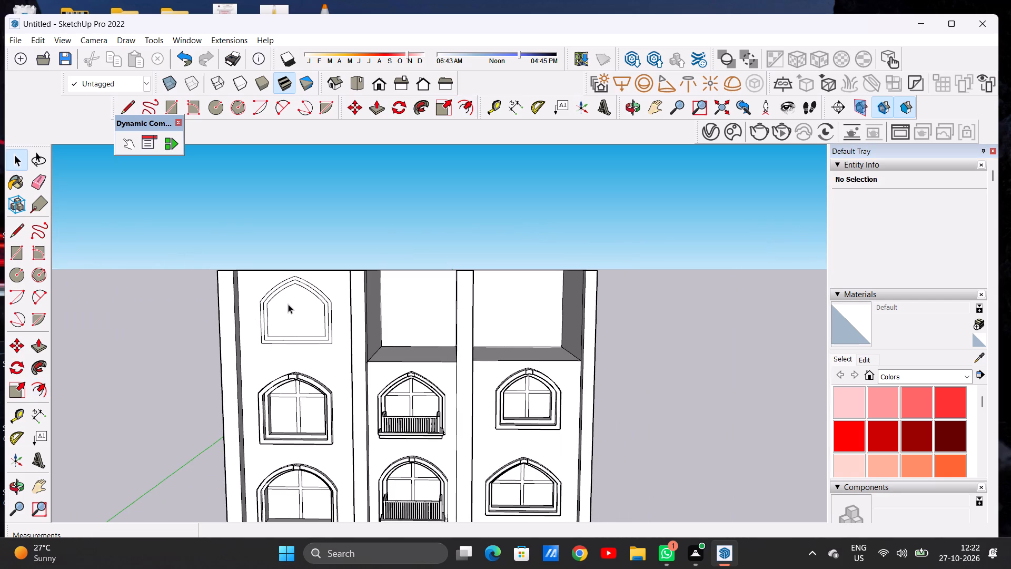
pyautogui.scroll(7, 286, 296)
pyautogui.moveTo(288, 297); pyautogui.dragTo(303, 308, button='middle')
pyautogui.scroll(-5, 308, 305)
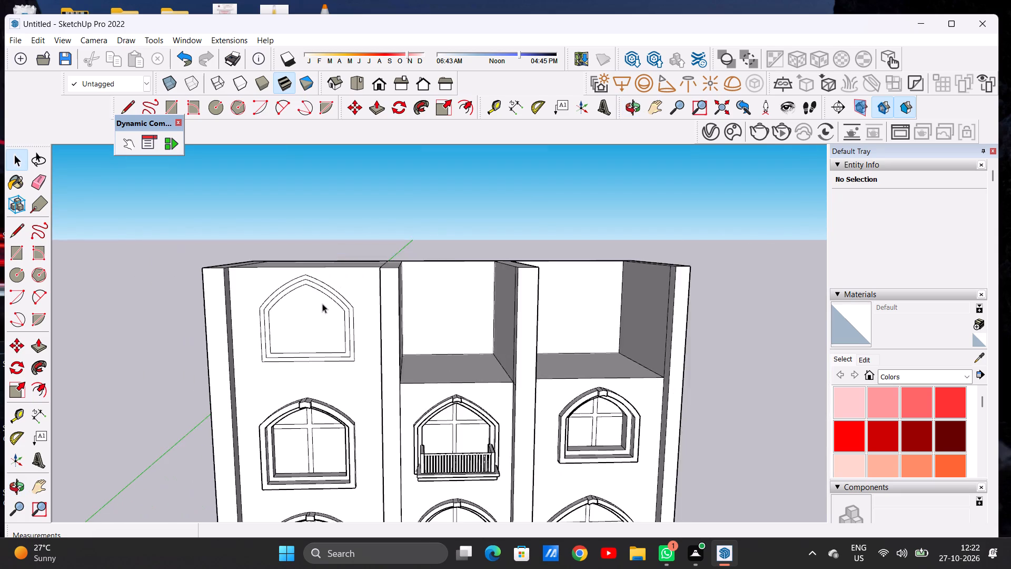
pyautogui.scroll(-13, 322, 303)
pyautogui.scroll(6, 323, 276)
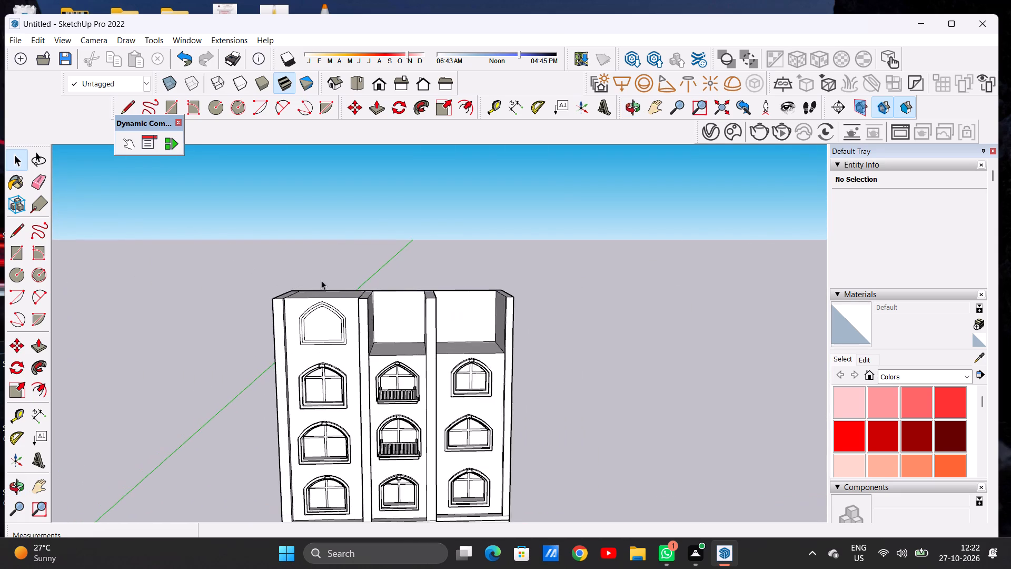
pyautogui.scroll(7, 321, 290)
pyautogui.moveTo(343, 340); pyautogui.dragTo(354, 339, button='middle')
pyautogui.scroll(2, 326, 322)
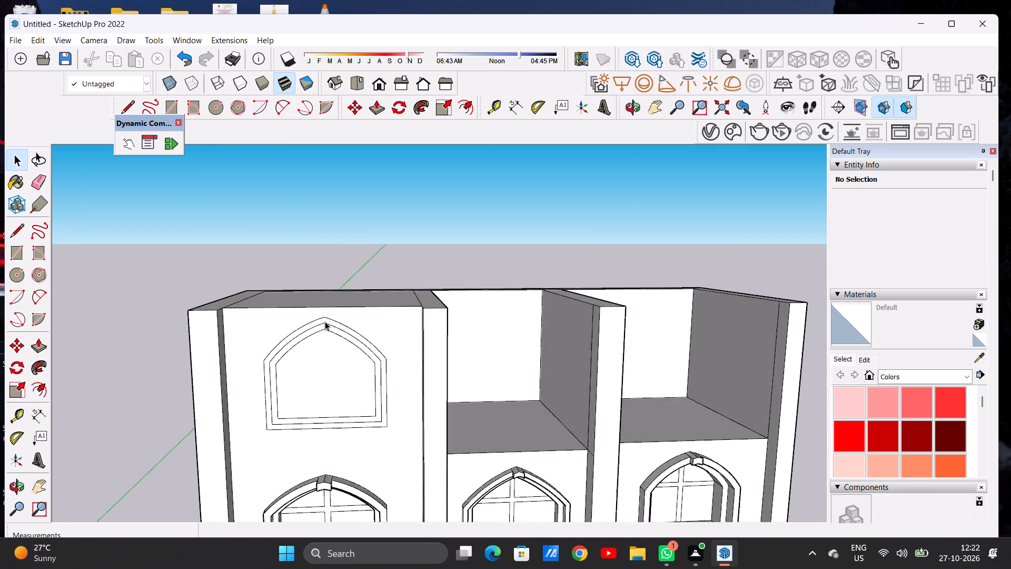
pyautogui.scroll(5, 325, 321)
pyautogui.middleClick(306, 329)
pyautogui.scroll(6, 316, 327)
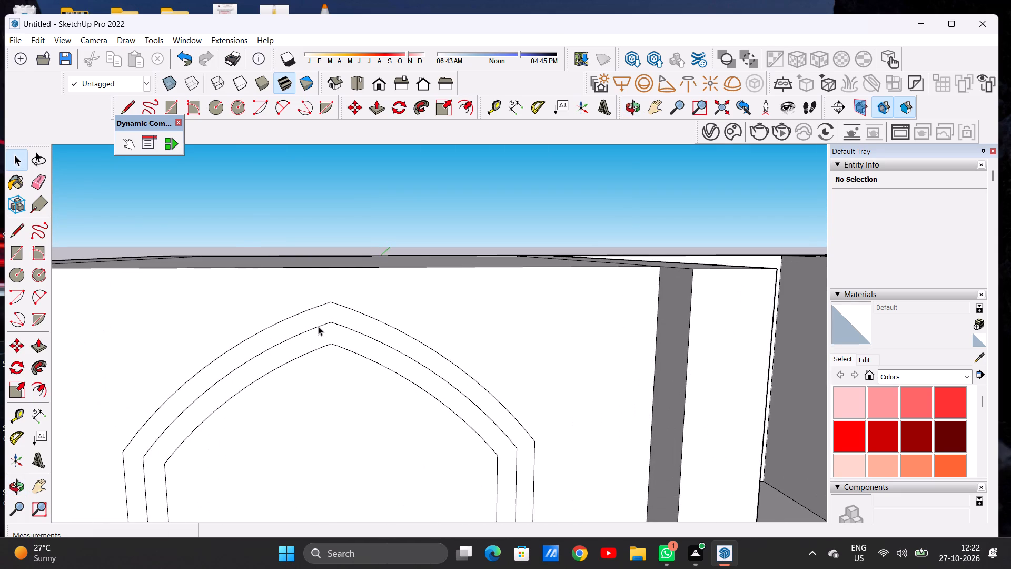
# Draw a vertical line about 4 1/2" long across the outer frame band, just left of the arch apex.
pyautogui.press('l')
pyautogui.scroll(-2, 321, 325)
pyautogui.scroll(5, 312, 323)
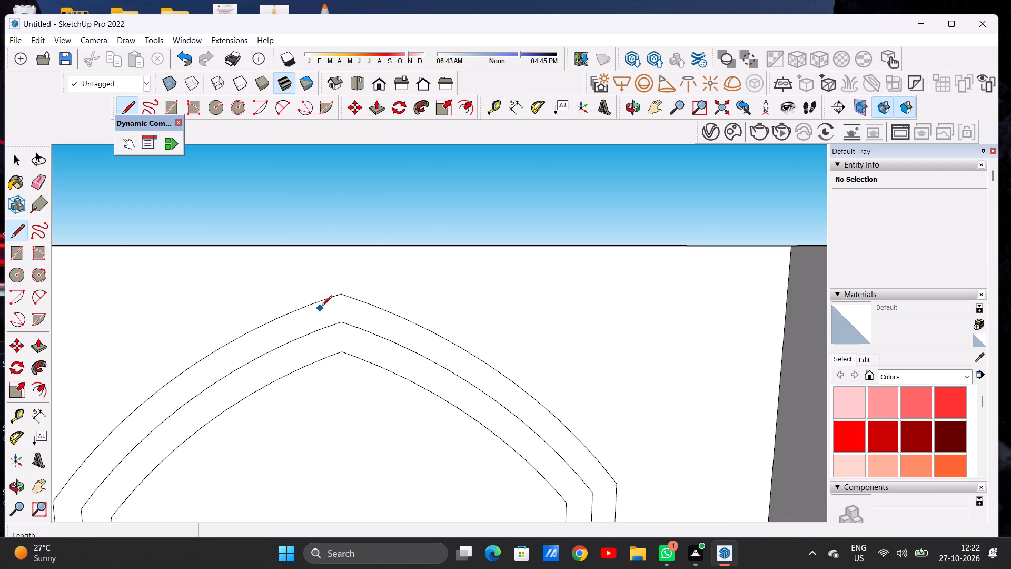
pyautogui.scroll(7, 323, 306)
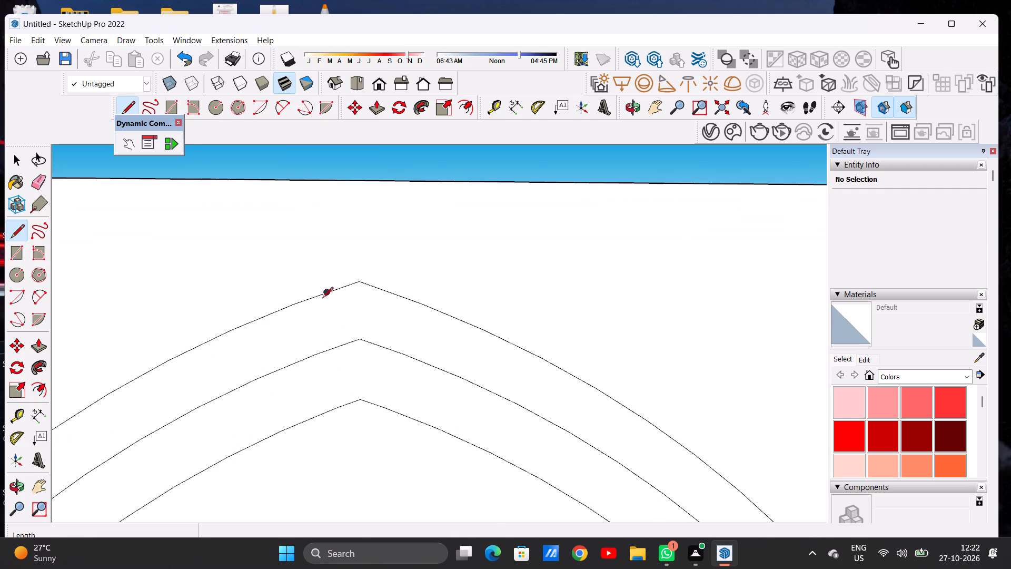
pyautogui.click(314, 297)
pyautogui.click(315, 353)
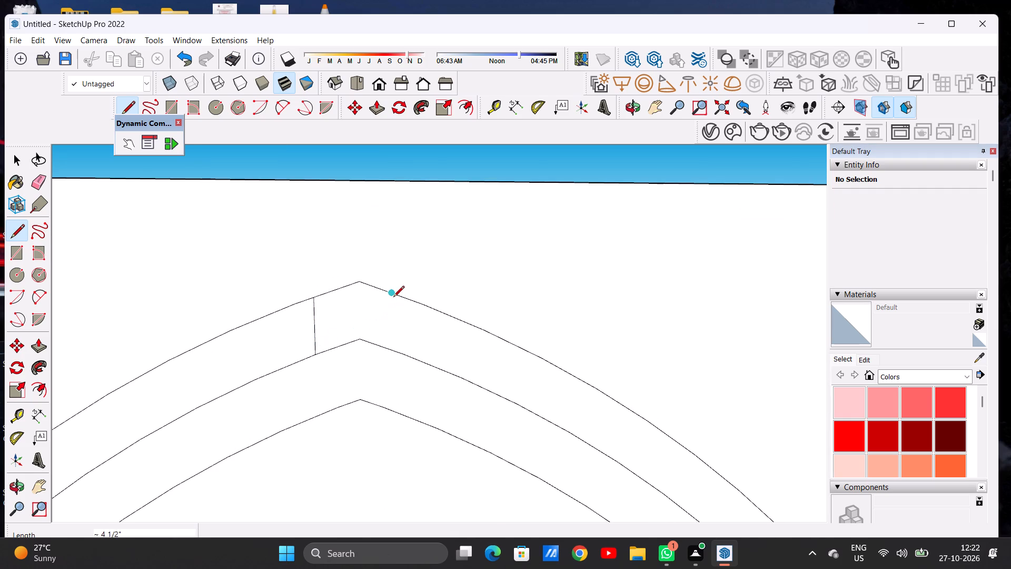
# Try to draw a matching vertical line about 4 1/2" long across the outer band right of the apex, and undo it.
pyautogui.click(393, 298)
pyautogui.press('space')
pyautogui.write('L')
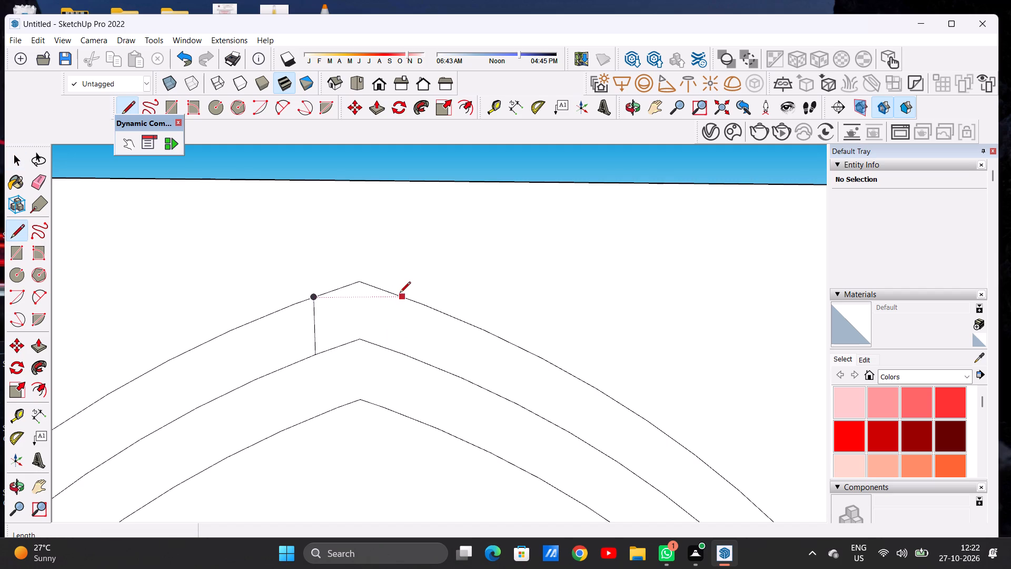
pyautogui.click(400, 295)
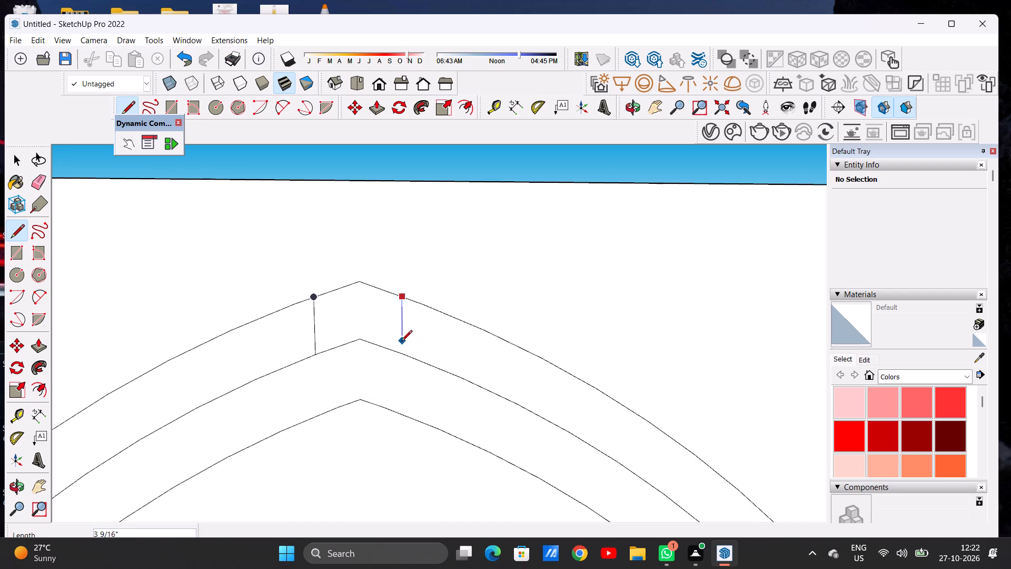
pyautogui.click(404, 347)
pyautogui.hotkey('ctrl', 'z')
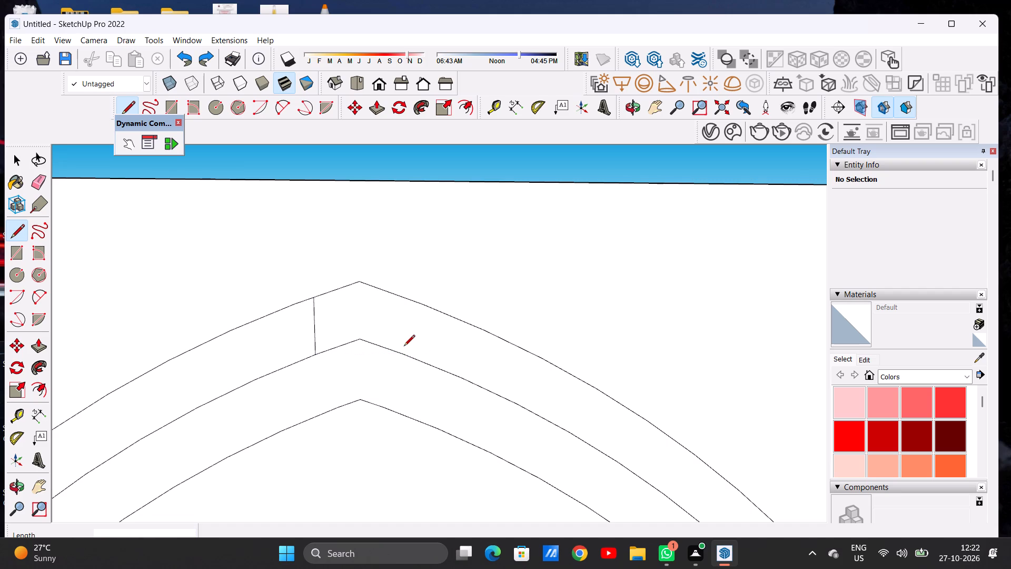
# Draw a vertical line about 4 9/16" long across the outer frame band just right of the apex, enclosing the keystone.
pyautogui.scroll(3, 404, 347)
pyautogui.scroll(-1, 405, 347)
pyautogui.scroll(1, 405, 347)
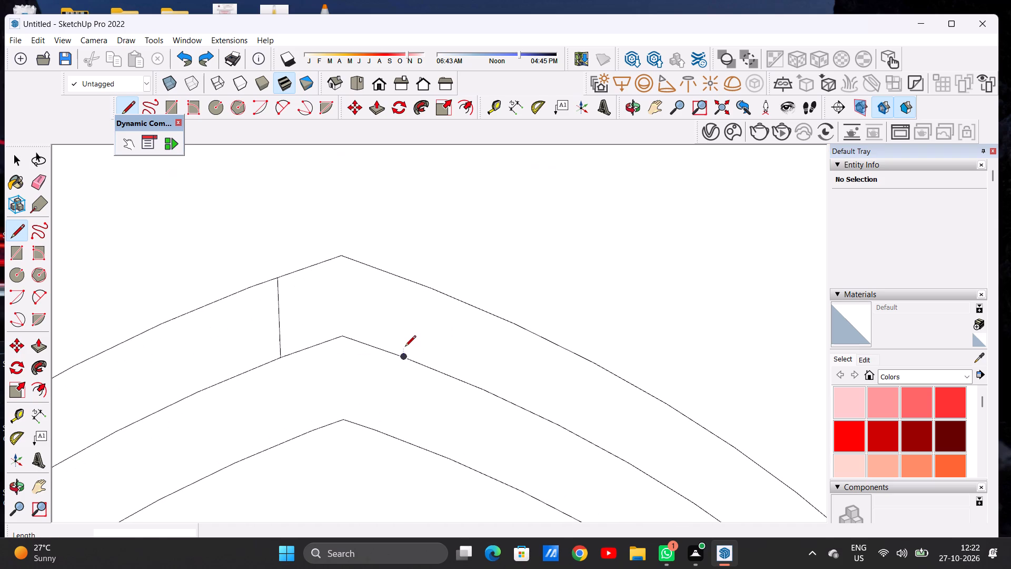
pyautogui.press('l')
pyautogui.click(386, 271)
pyautogui.click(384, 349)
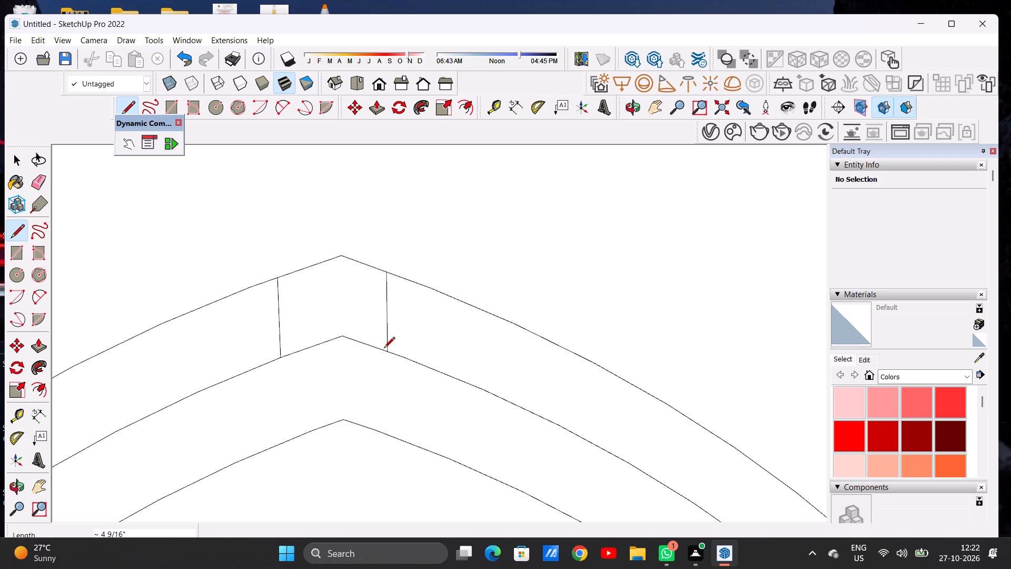
pyautogui.press('space')
# Examine the whole building from the front and side, comparing the top-storey window outline with the finished windows below.
pyautogui.scroll(-9, 409, 325)
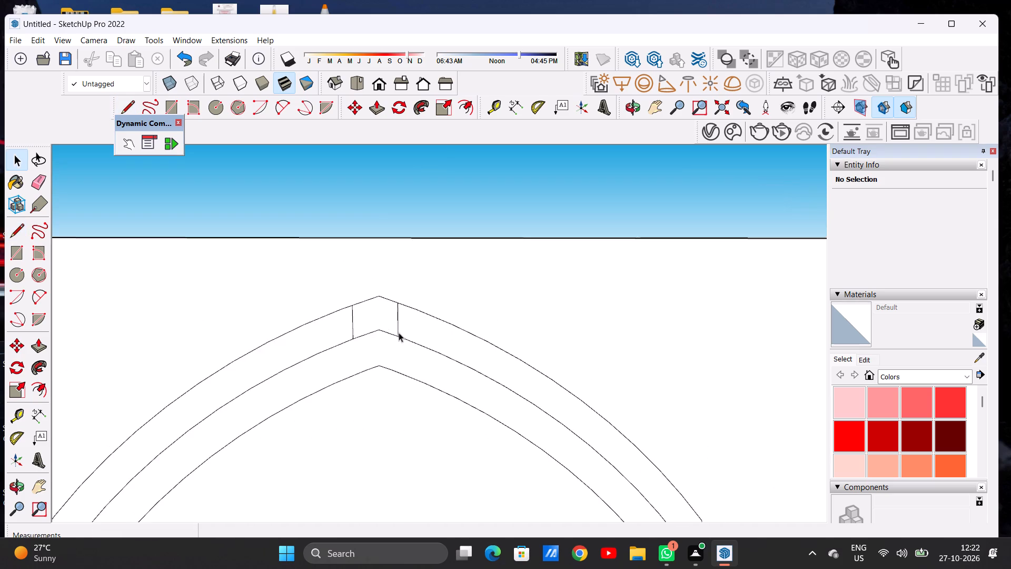
pyautogui.scroll(-16, 399, 332)
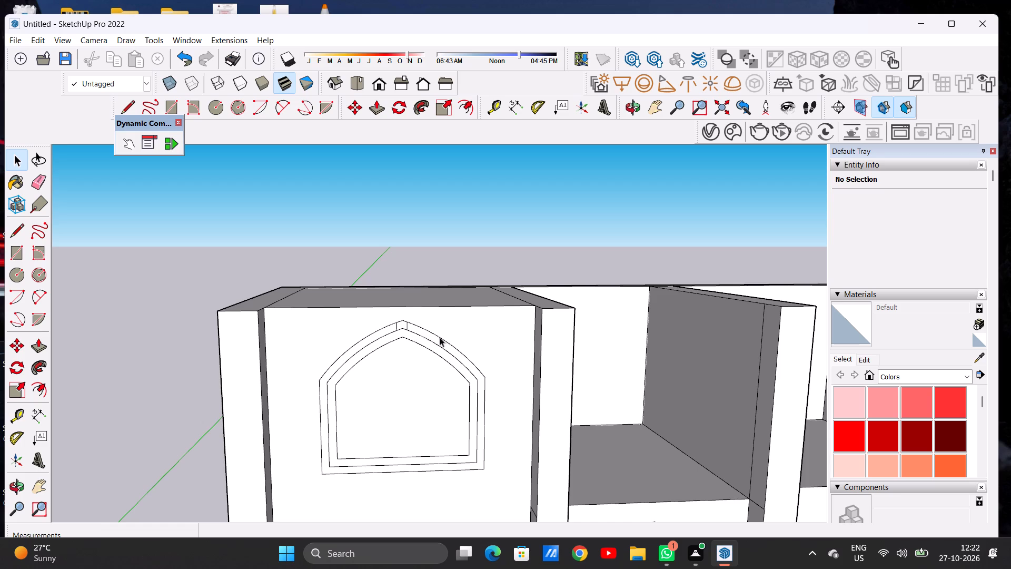
pyautogui.moveTo(445, 361); pyautogui.dragTo(442, 357, button='middle')
pyautogui.scroll(6, 419, 391)
pyautogui.scroll(-14, 414, 362)
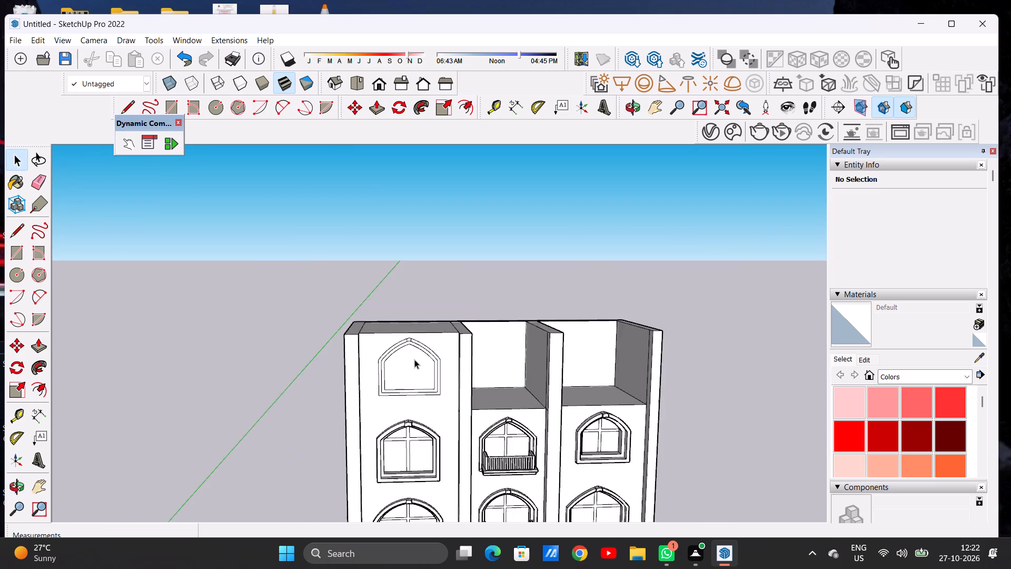
pyautogui.scroll(-18, 414, 359)
pyautogui.scroll(-4, 438, 401)
pyautogui.scroll(9, 458, 424)
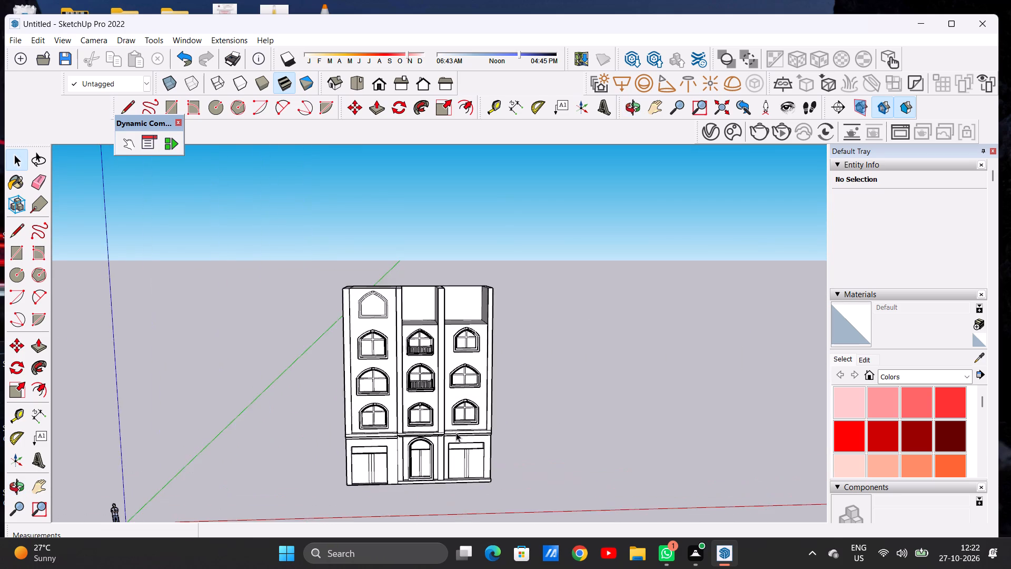
pyautogui.scroll(4, 456, 433)
pyautogui.moveTo(470, 439); pyautogui.dragTo(485, 381, button='middle')
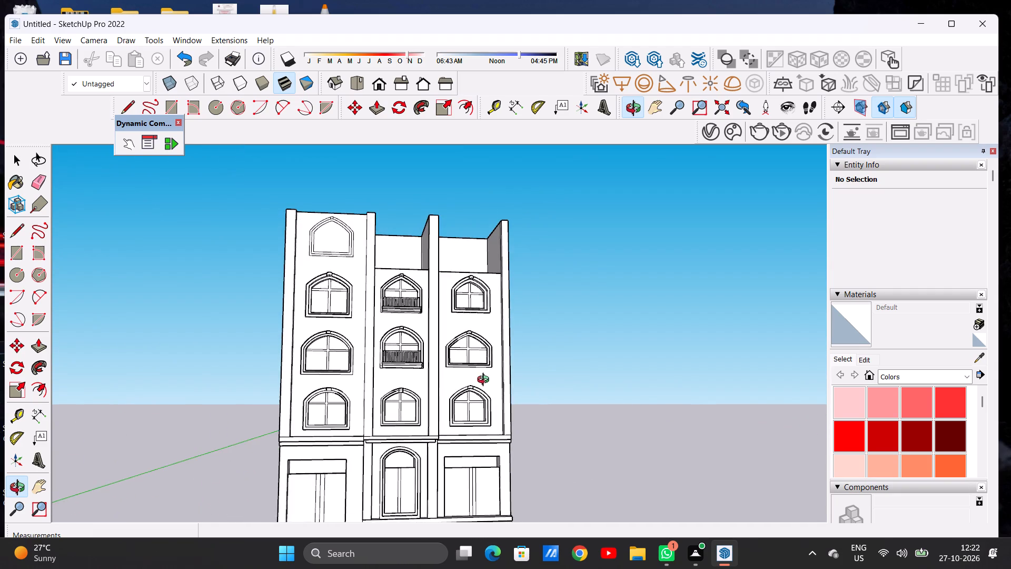
pyautogui.moveTo(485, 381); pyautogui.dragTo(484, 381, button='middle')
pyautogui.moveTo(305, 386); pyautogui.dragTo(271, 407, button='middle')
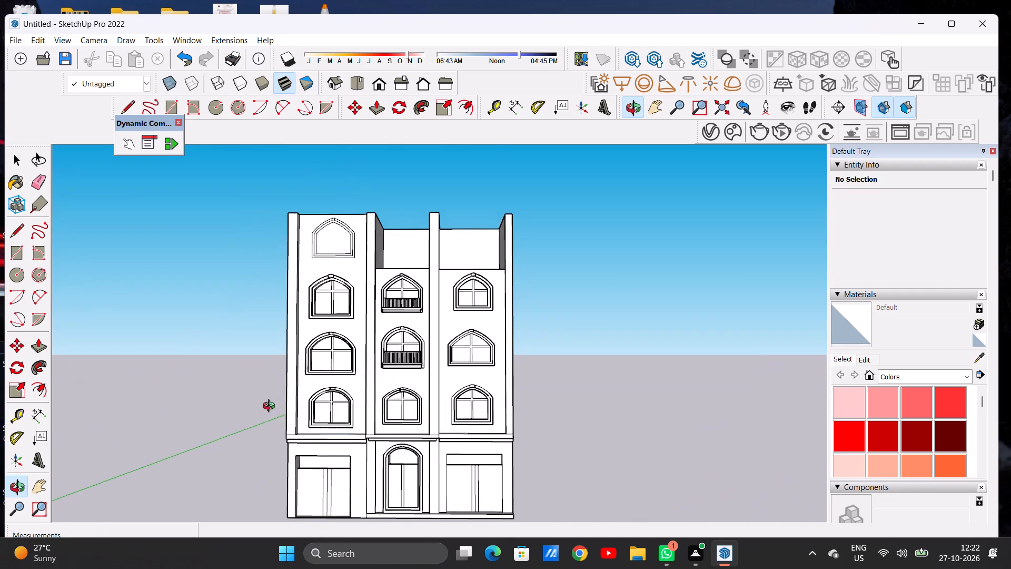
pyautogui.moveTo(271, 407); pyautogui.dragTo(269, 415, button='middle')
pyautogui.scroll(-3, 391, 378)
pyautogui.moveTo(519, 374); pyautogui.dragTo(177, 389, button='middle')
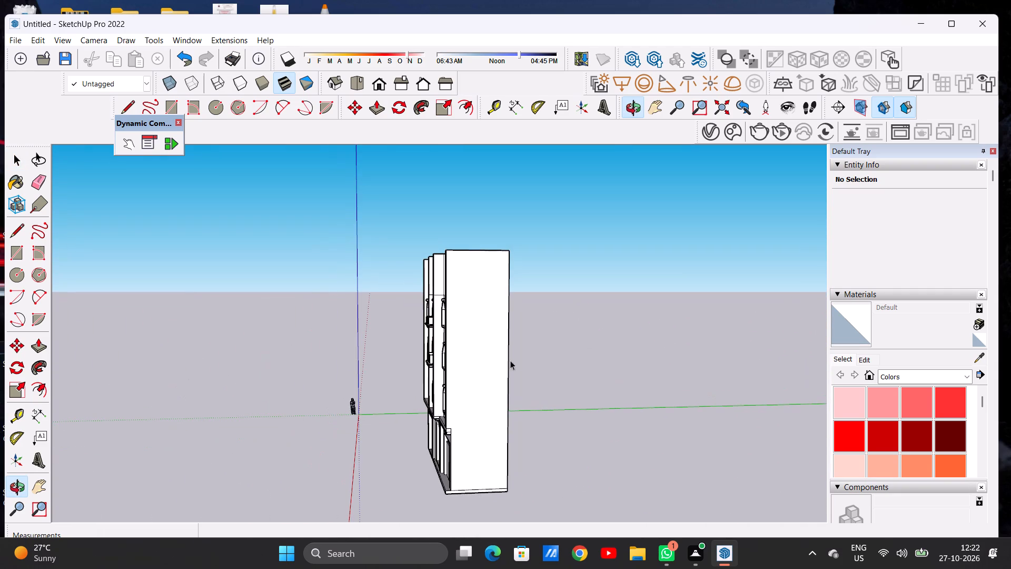
pyautogui.moveTo(505, 364); pyautogui.dragTo(539, 389, button='middle')
pyautogui.moveTo(341, 402); pyautogui.dragTo(631, 369, button='middle')
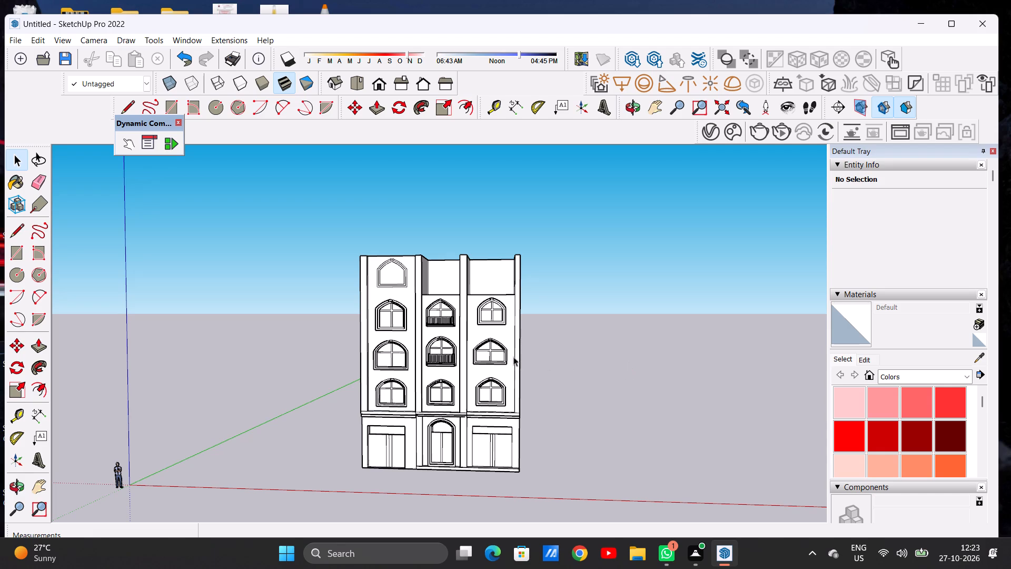
# Push the innermost face of the top-storey arched window about 6 1/4" into the wall.
pyautogui.scroll(20, 402, 254)
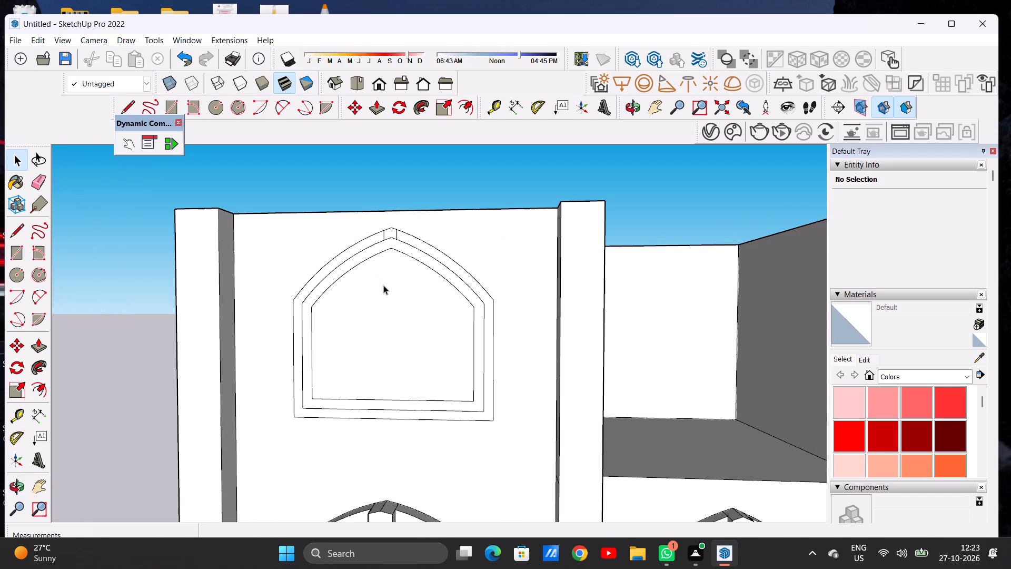
pyautogui.press('p')
pyautogui.scroll(4, 354, 337)
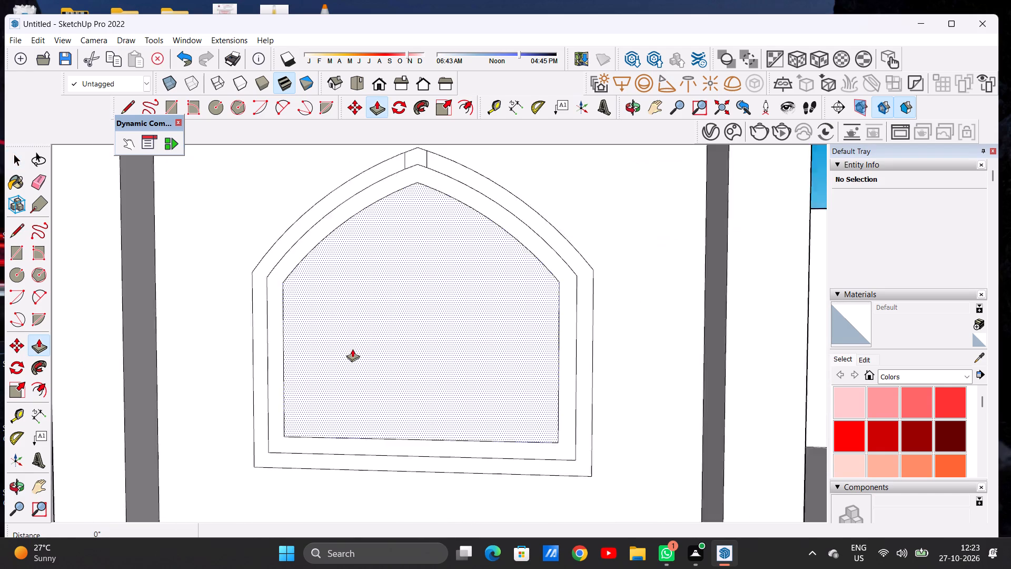
pyautogui.scroll(5, 352, 349)
pyautogui.click(334, 378)
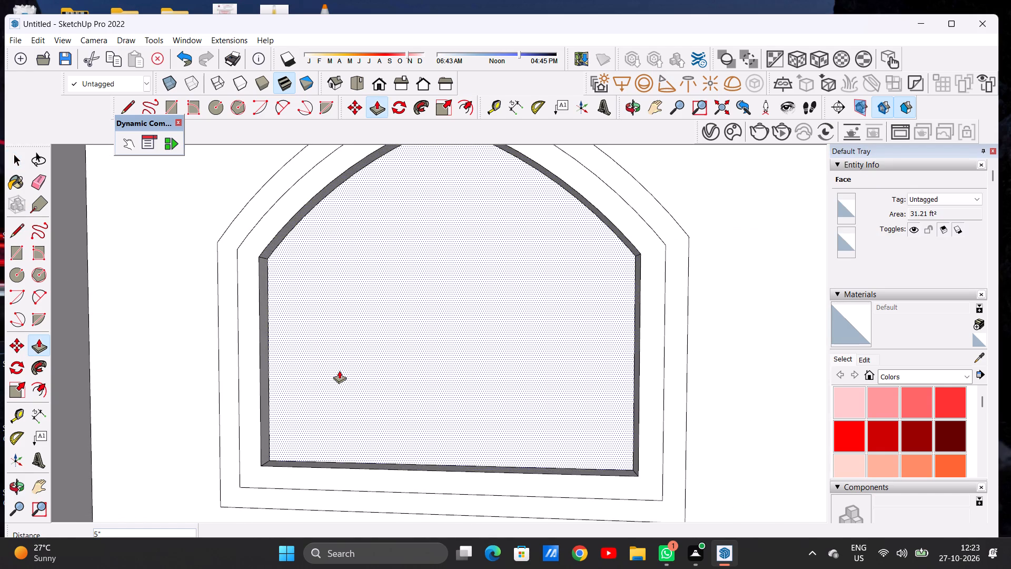
pyautogui.click(341, 370)
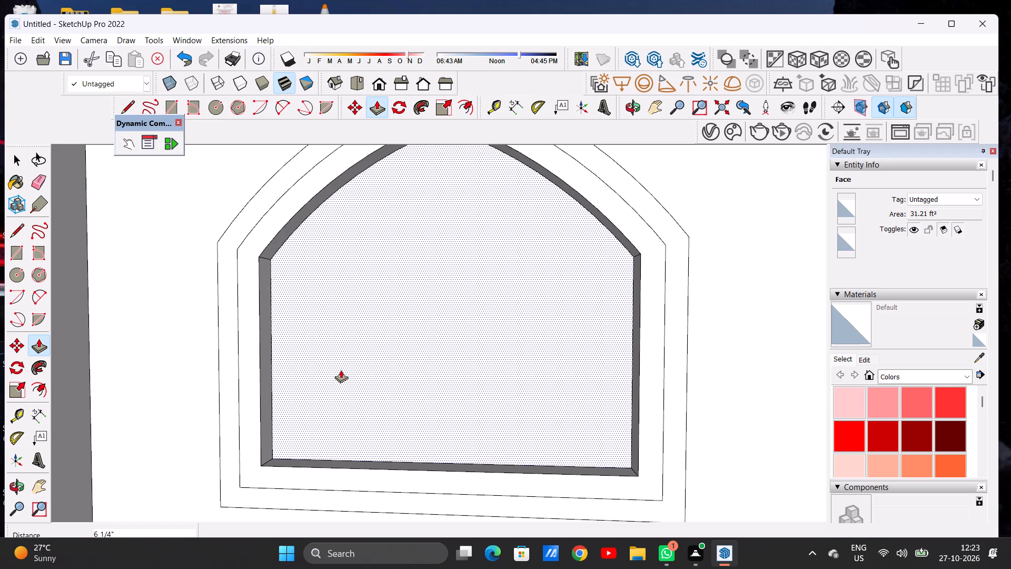
pyautogui.press('space')
# Push the recessed window face about another 3 1/16" deeper into the wall.
pyautogui.scroll(-7, 338, 352)
pyautogui.moveTo(405, 348); pyautogui.dragTo(277, 366, button='middle')
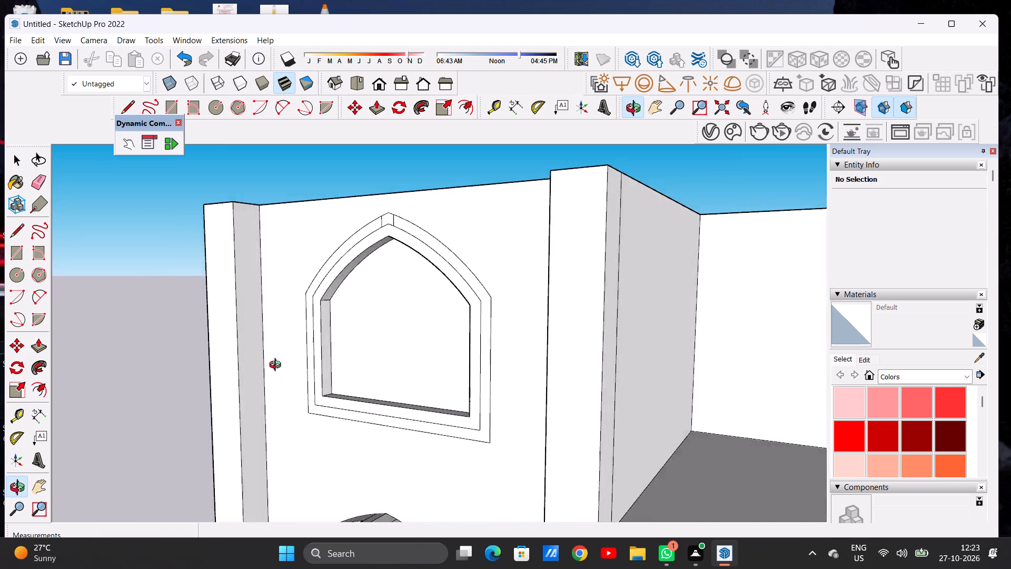
pyautogui.moveTo(277, 366); pyautogui.dragTo(262, 409, button='middle')
pyautogui.scroll(1, 401, 350)
pyautogui.press('p')
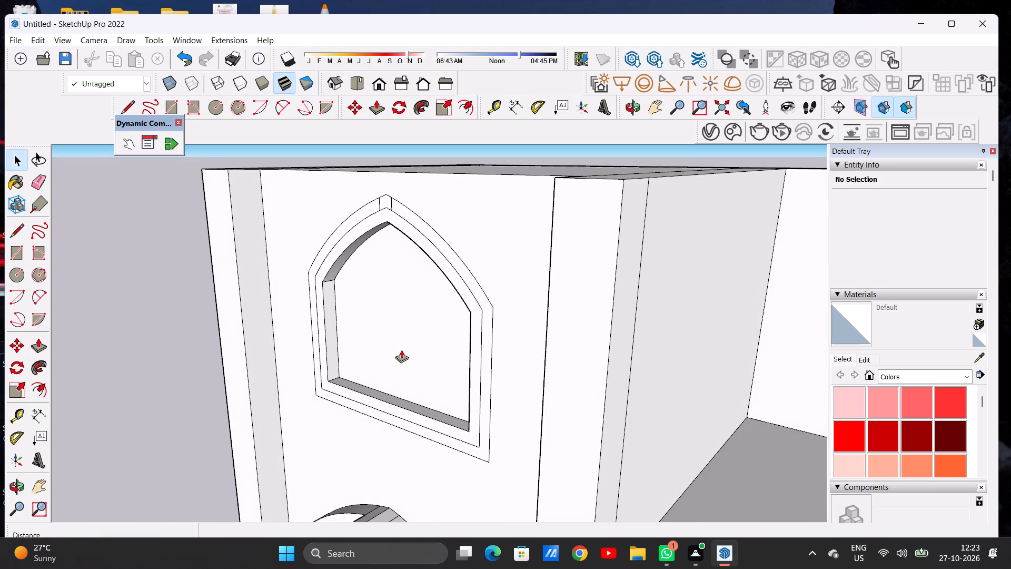
pyautogui.scroll(5, 396, 350)
pyautogui.click(404, 376)
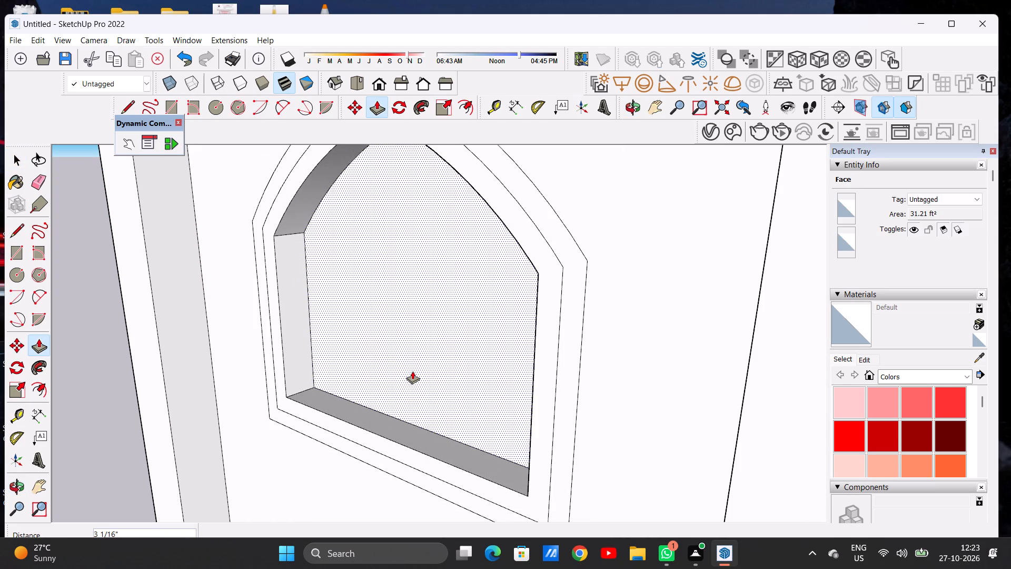
pyautogui.click(412, 371)
pyautogui.press('space')
# Pull the outer frame band of the arched window about 9" out from the wall.
pyautogui.write('P')
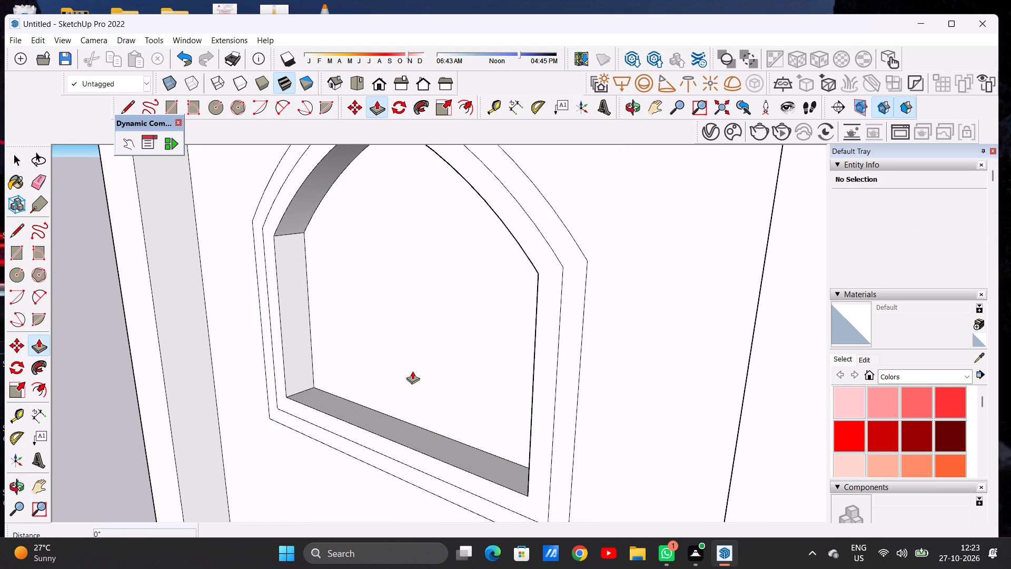
pyautogui.click(568, 339)
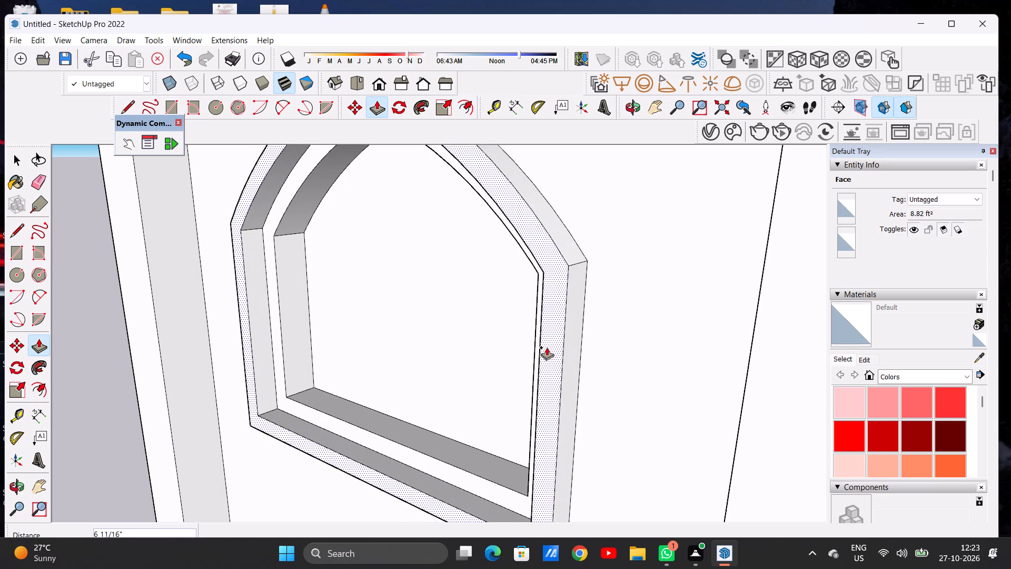
pyautogui.click(542, 356)
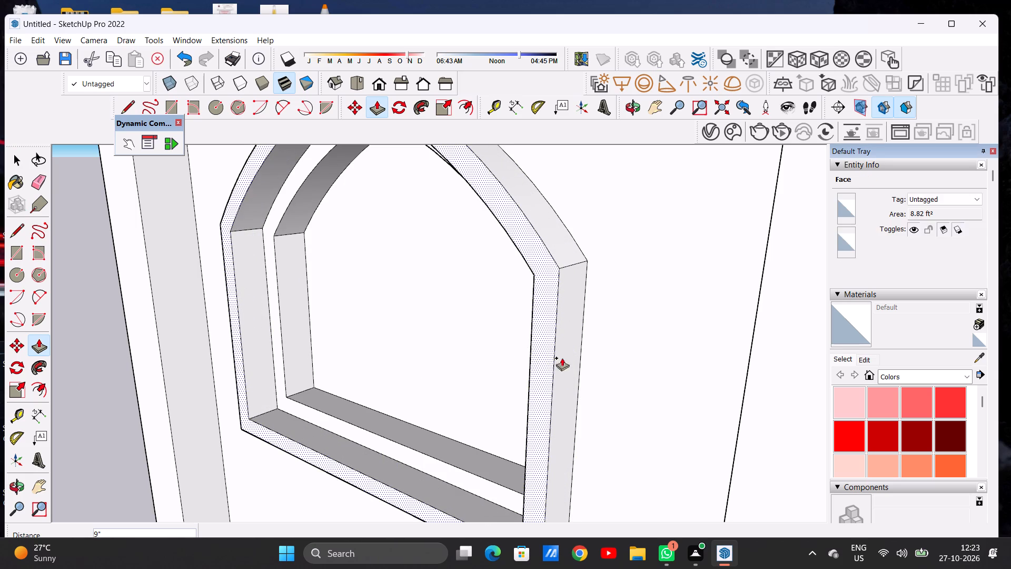
# Pull the small keystone face at the arch apex out about 1' 3/8", projecting beyond the raised frame.
pyautogui.scroll(-12, 593, 351)
pyautogui.scroll(4, 506, 251)
pyautogui.scroll(-1, 506, 251)
pyautogui.scroll(6, 506, 251)
pyautogui.moveTo(514, 265); pyautogui.dragTo(568, 292, button='middle')
pyautogui.scroll(12, 516, 244)
pyautogui.click(518, 248)
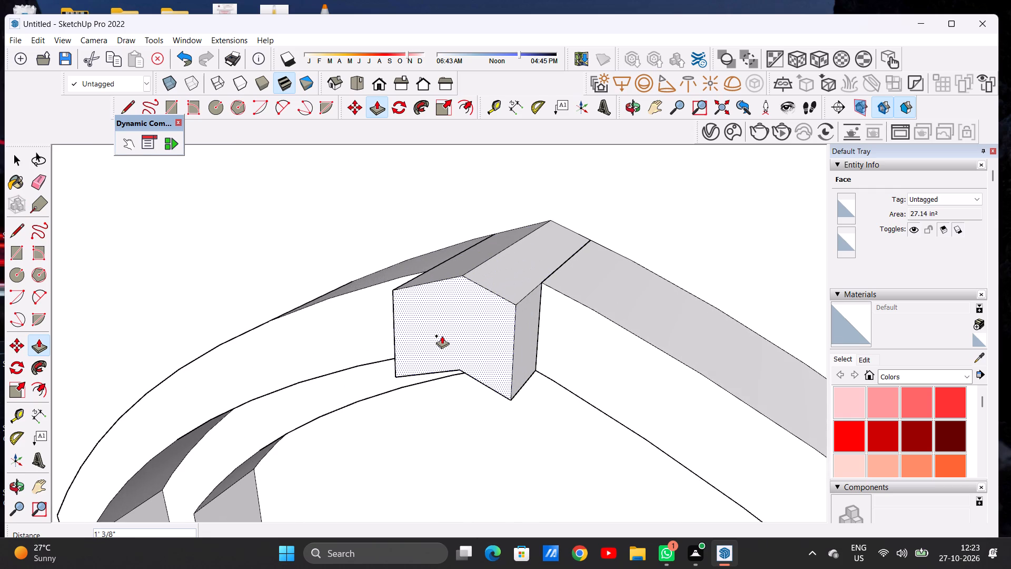
pyautogui.click(442, 336)
pyautogui.scroll(-2, 494, 279)
pyautogui.scroll(1, 495, 278)
pyautogui.scroll(-5, 496, 278)
pyautogui.moveTo(496, 332); pyautogui.dragTo(537, 263, button='middle')
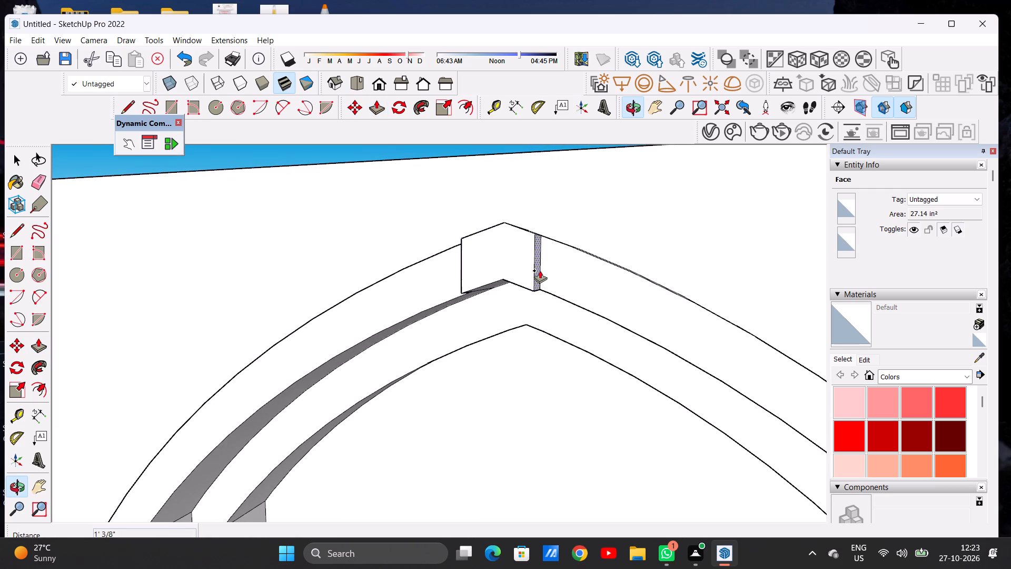
pyautogui.press('space')
# Examine the top-storey window's raised frame and apex keystone from the front and up close from above.
pyautogui.scroll(-5, 504, 279)
pyautogui.scroll(1, 499, 282)
pyautogui.scroll(-8, 499, 282)
pyautogui.moveTo(470, 301); pyautogui.dragTo(557, 286, button='middle')
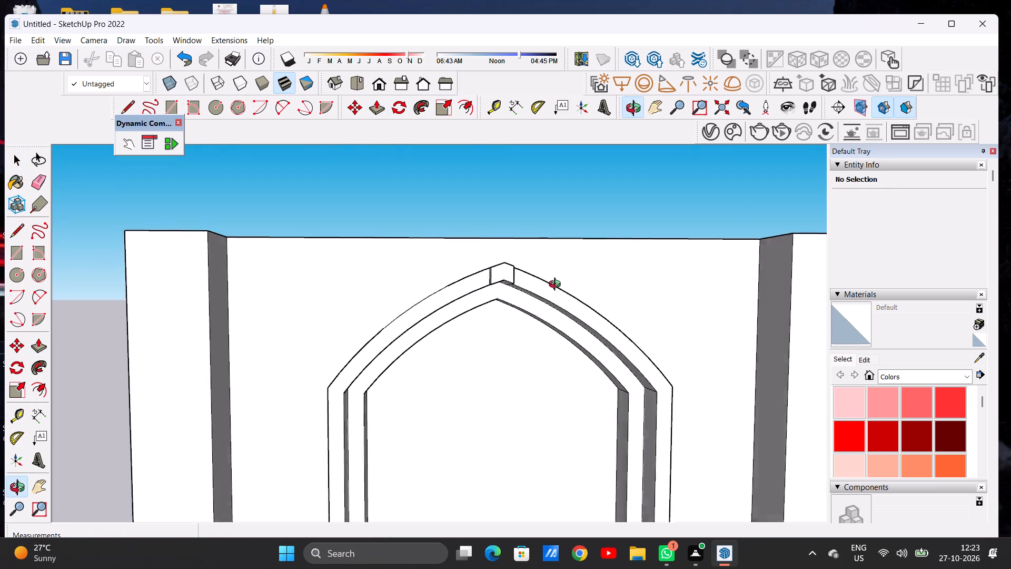
pyautogui.moveTo(557, 286); pyautogui.dragTo(562, 285, button='middle')
pyautogui.scroll(-13, 491, 280)
pyautogui.scroll(5, 488, 269)
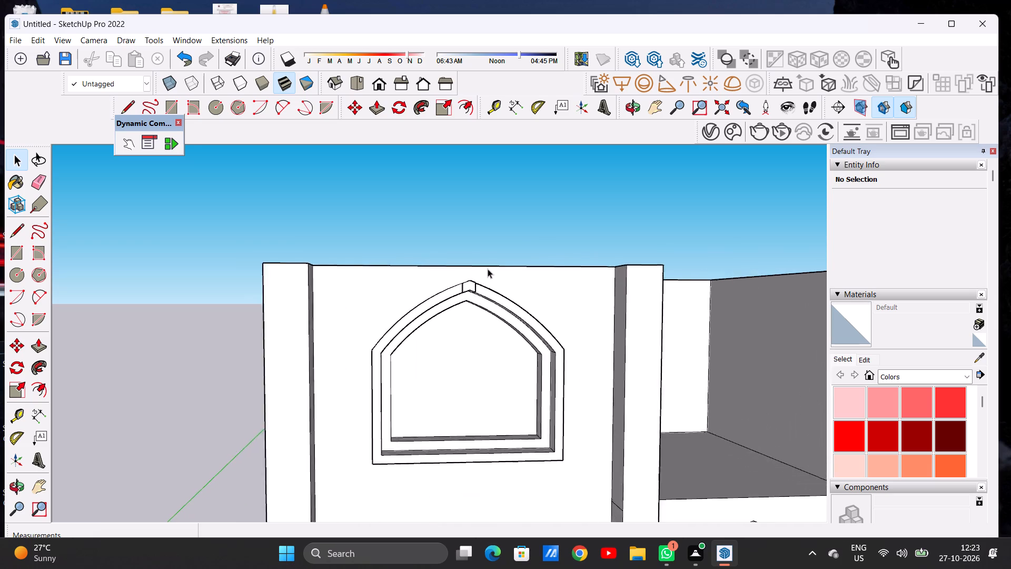
pyautogui.scroll(2, 488, 269)
pyautogui.moveTo(490, 284); pyautogui.dragTo(395, 362, button='middle')
pyautogui.scroll(12, 470, 302)
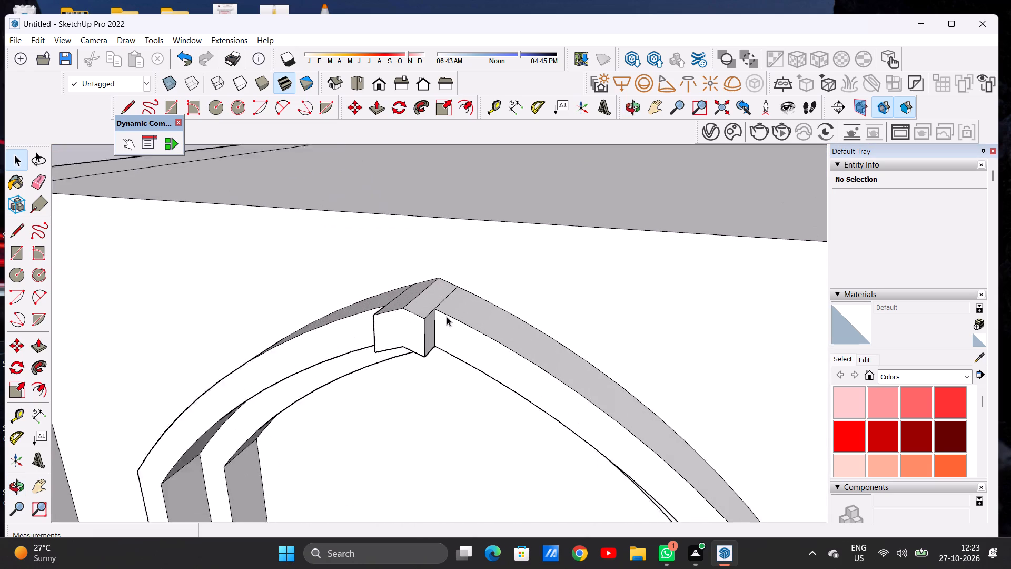
# Pull the right side face of the top-storey window's keystone out about 1 1/4" to widen it.
pyautogui.scroll(6, 447, 317)
pyautogui.press('p')
pyautogui.scroll(2, 417, 333)
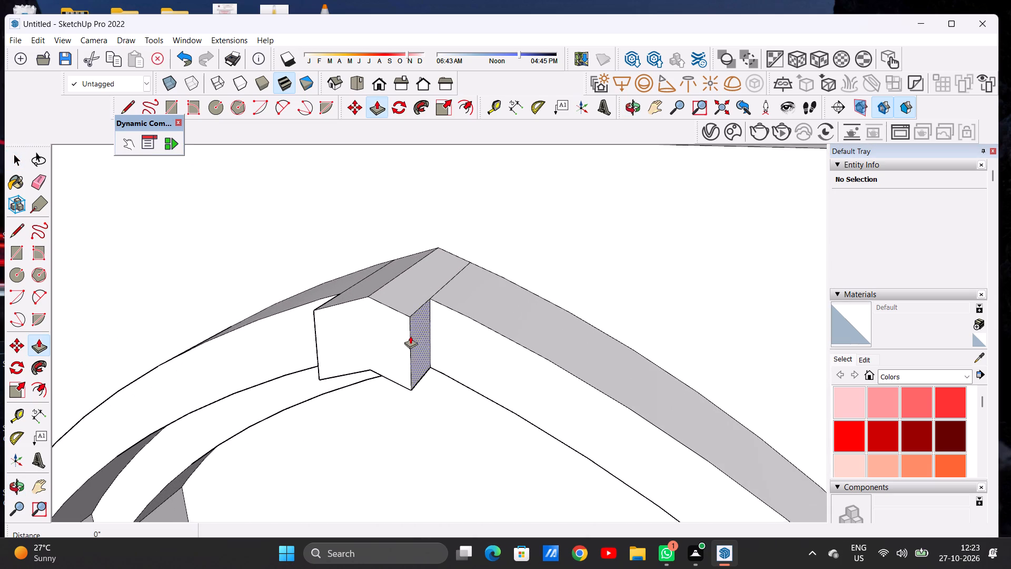
pyautogui.scroll(1, 410, 336)
pyautogui.click(424, 321)
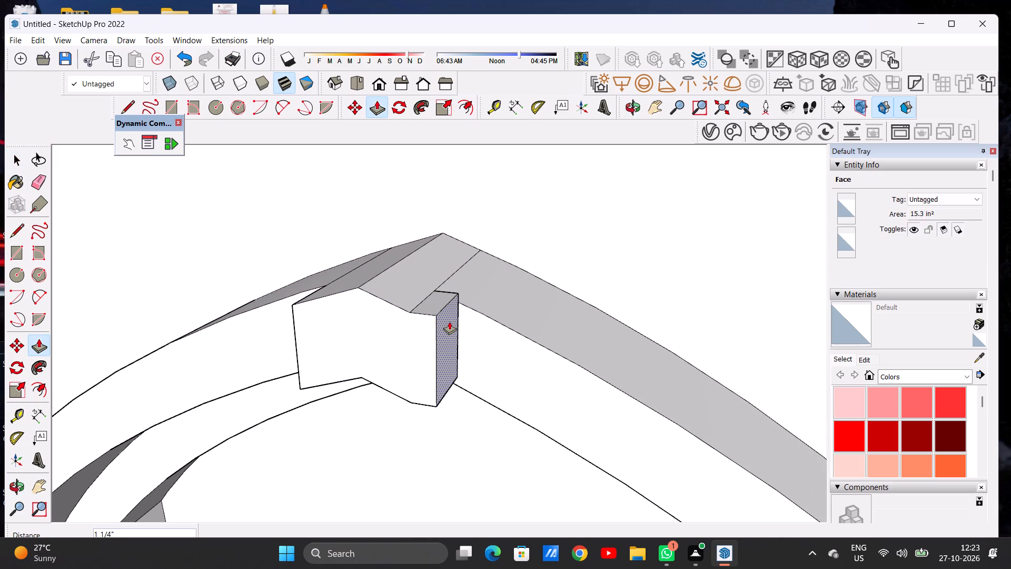
pyautogui.click(449, 321)
# Pull the left side face of the keystone out about 1 5/8" to widen it on that side too.
pyautogui.scroll(-8, 458, 301)
pyautogui.moveTo(322, 322); pyautogui.dragTo(546, 306, button='middle')
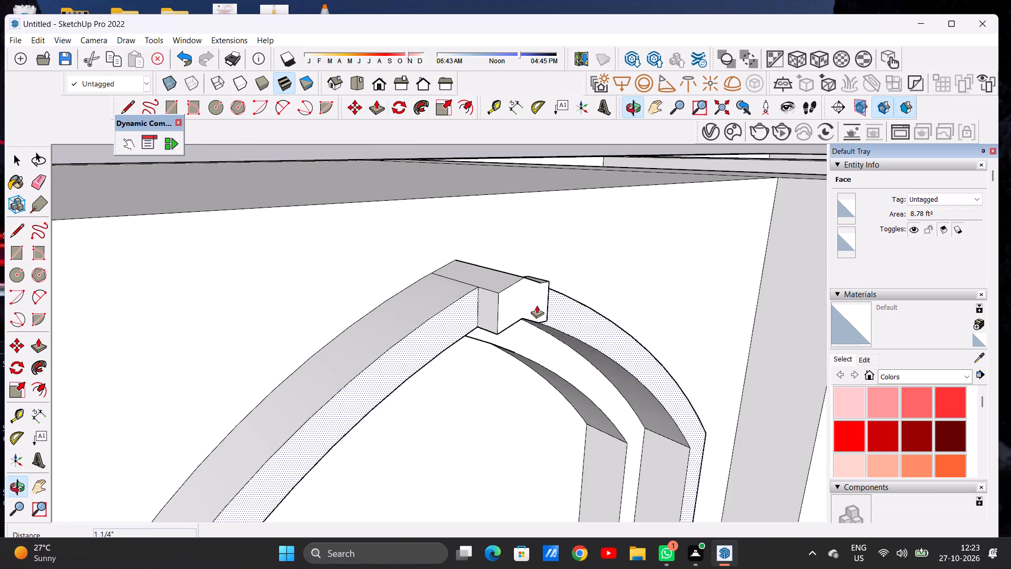
pyautogui.scroll(7, 480, 310)
pyautogui.click(485, 305)
pyautogui.click(463, 312)
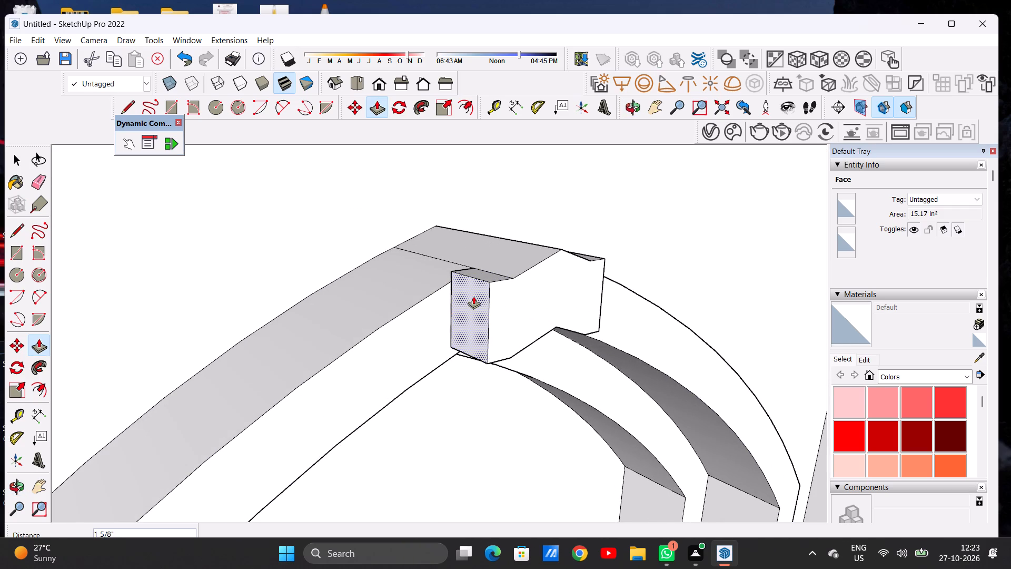
pyautogui.scroll(-5, 473, 296)
pyautogui.moveTo(537, 299); pyautogui.dragTo(377, 299, button='middle')
pyautogui.press('space')
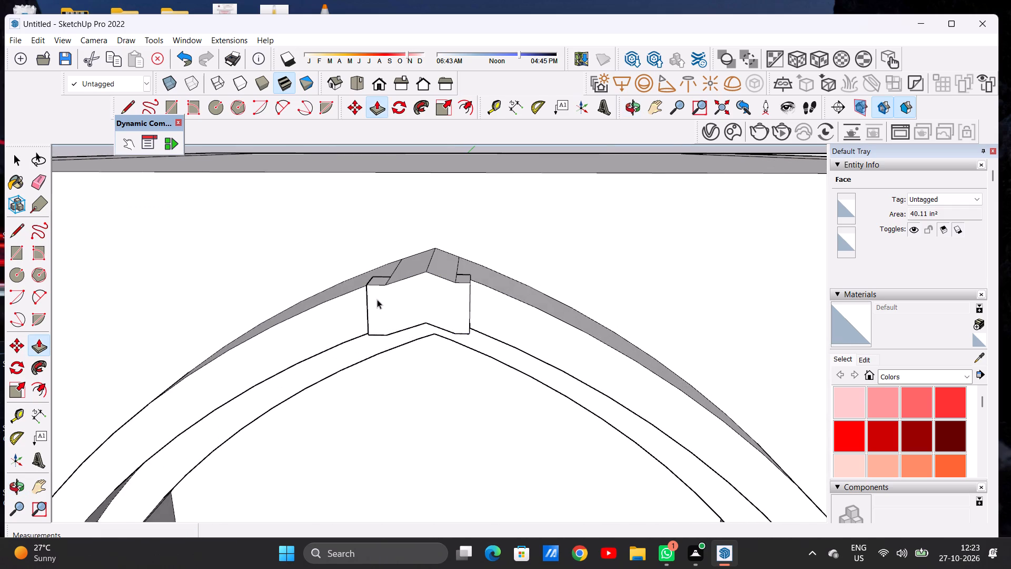
# Draw a vertical line about 5' 9" long on the recessed window face, just left of the apex, down to the bottom edge.
pyautogui.scroll(-20, 509, 278)
pyautogui.scroll(-1, 509, 278)
pyautogui.moveTo(472, 344); pyautogui.dragTo(470, 343, button='middle')
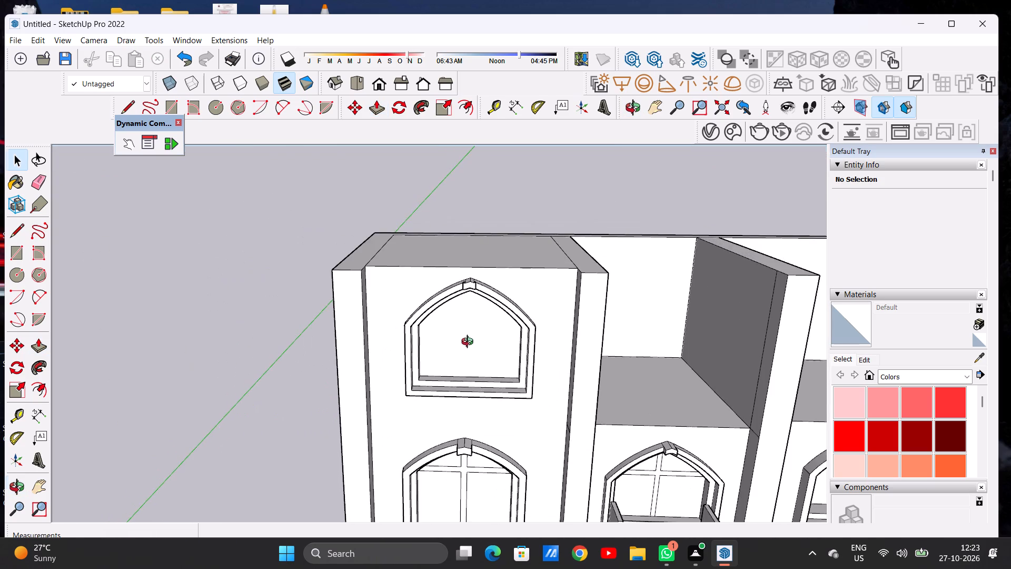
pyautogui.moveTo(470, 343); pyautogui.dragTo(473, 315, button='middle')
pyautogui.scroll(8, 477, 344)
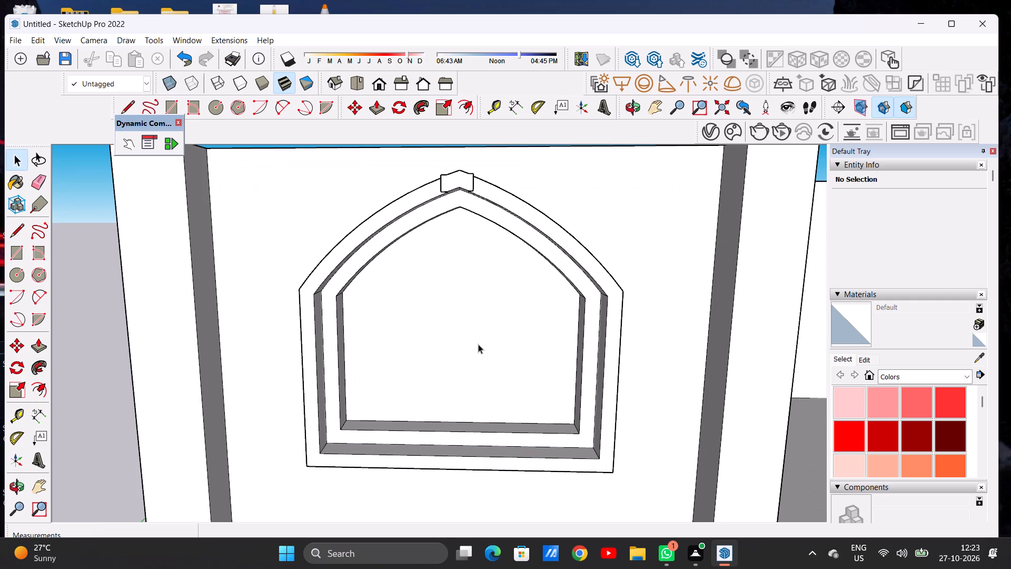
pyautogui.moveTo(478, 344); pyautogui.dragTo(477, 323, button='middle')
pyautogui.scroll(4, 477, 323)
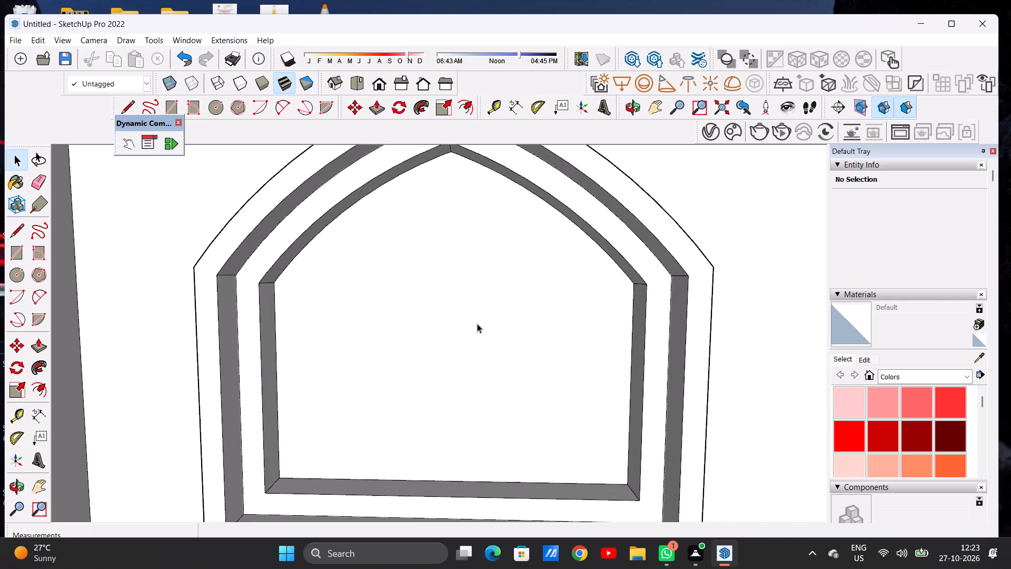
pyautogui.press('l')
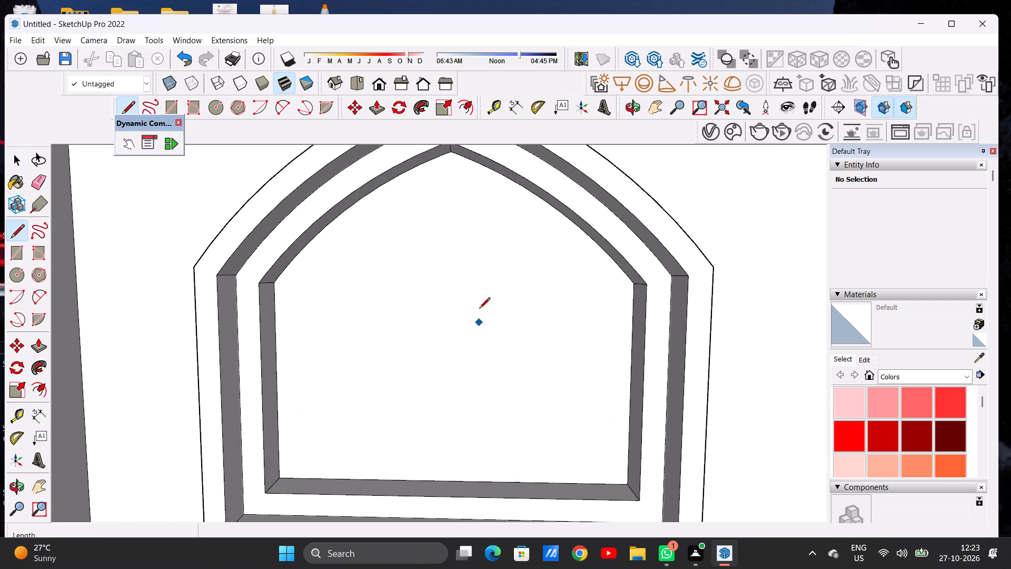
pyautogui.scroll(5, 437, 160)
pyautogui.click(435, 156)
pyautogui.scroll(-3, 442, 174)
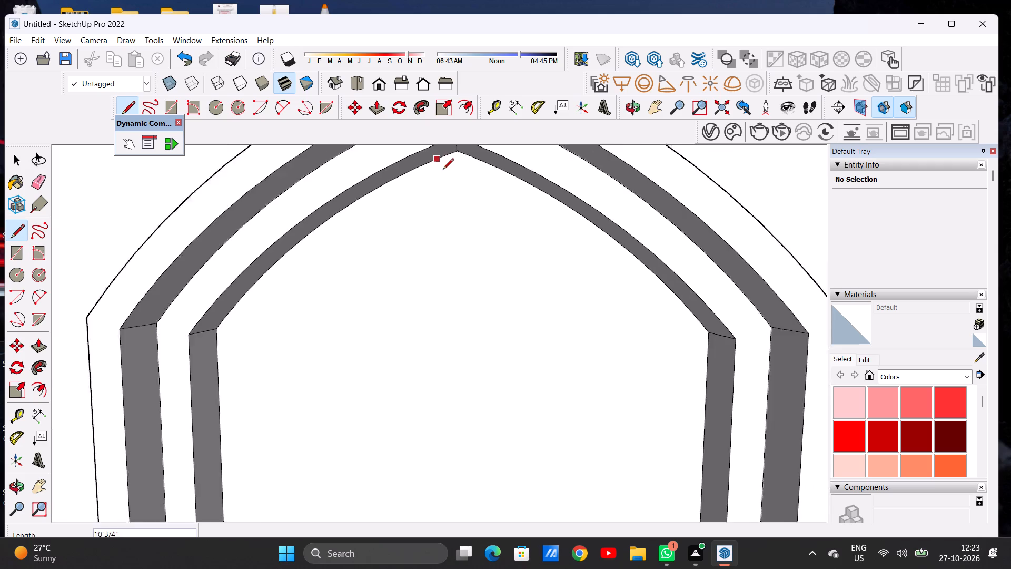
pyautogui.scroll(-7, 443, 170)
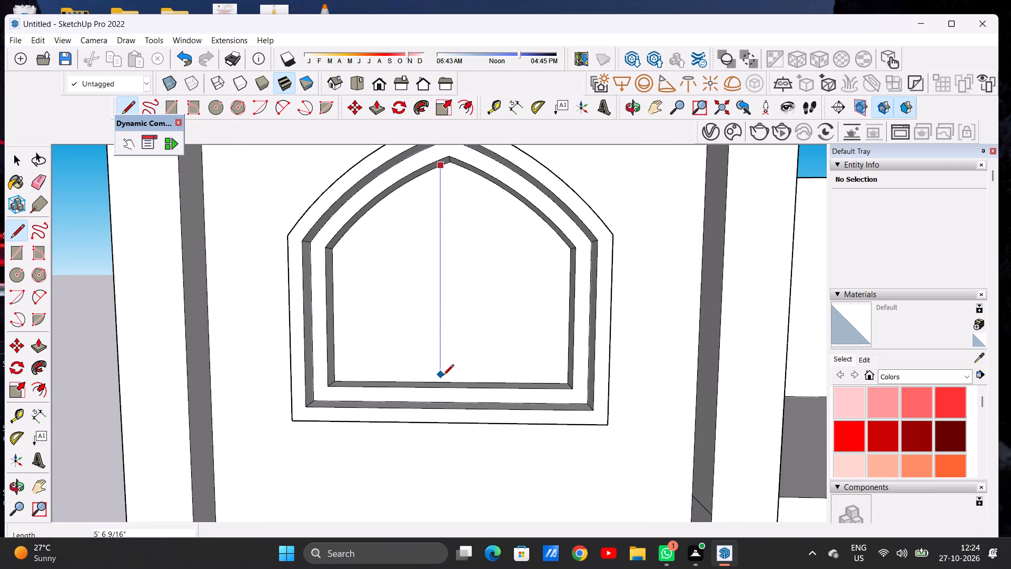
pyautogui.click(442, 380)
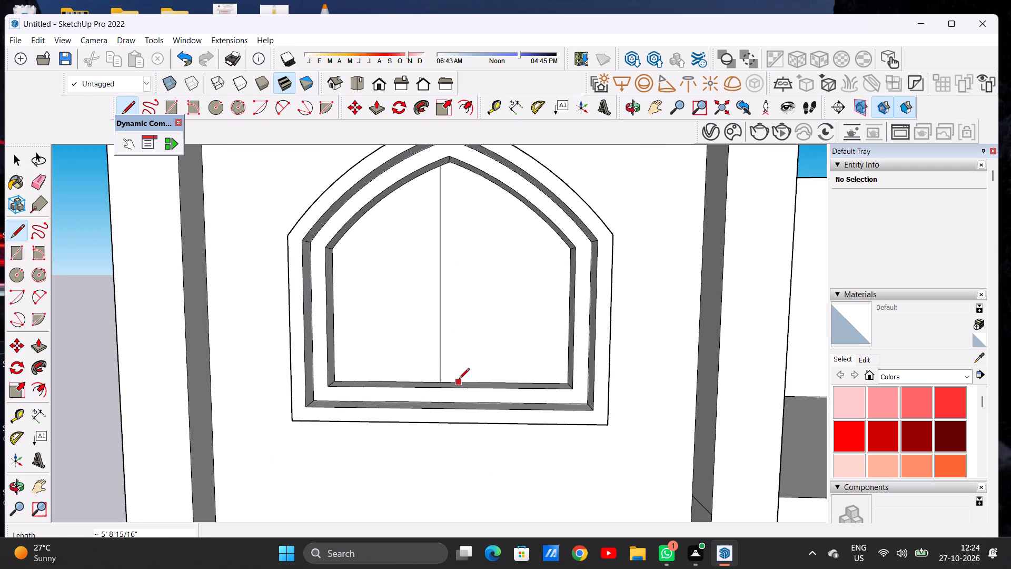
# Draw a second vertical line about 5' 9 3/4" long just right of the apex, from the bottom edge up to the arch.
pyautogui.click(459, 380)
pyautogui.press('space')
pyautogui.write('L')
pyautogui.scroll(5, 459, 383)
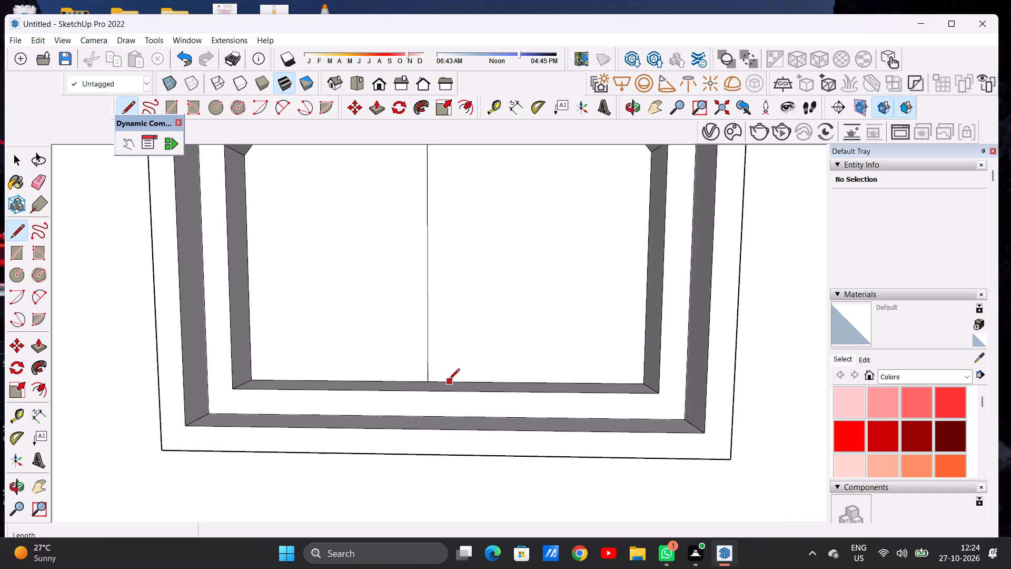
pyautogui.click(452, 380)
pyautogui.scroll(-13, 453, 290)
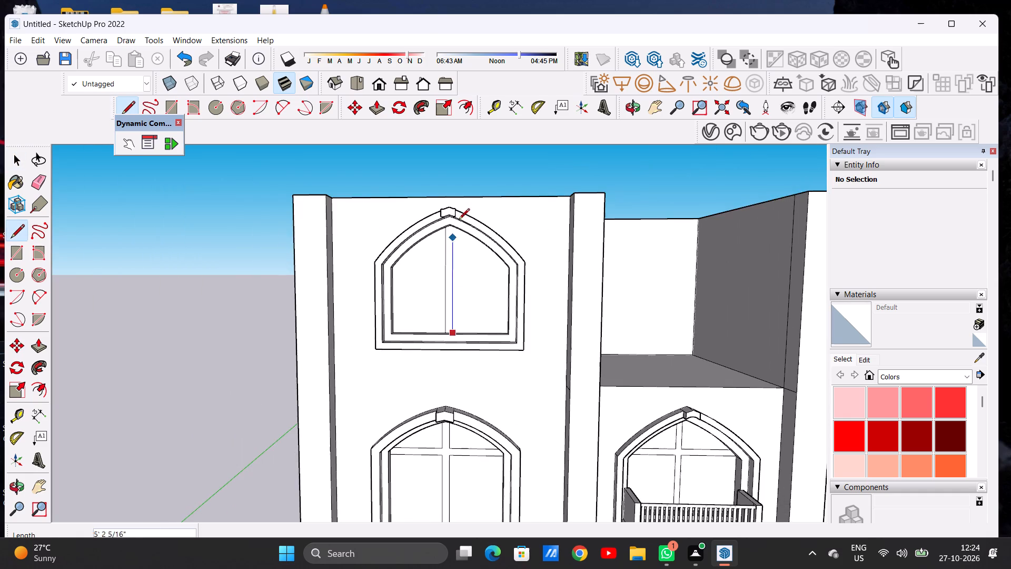
pyautogui.scroll(1, 456, 216)
pyautogui.scroll(-1, 457, 217)
pyautogui.scroll(1, 457, 217)
pyautogui.scroll(-1, 458, 217)
pyautogui.scroll(10, 459, 218)
pyautogui.moveTo(444, 237); pyautogui.dragTo(441, 208, button='middle')
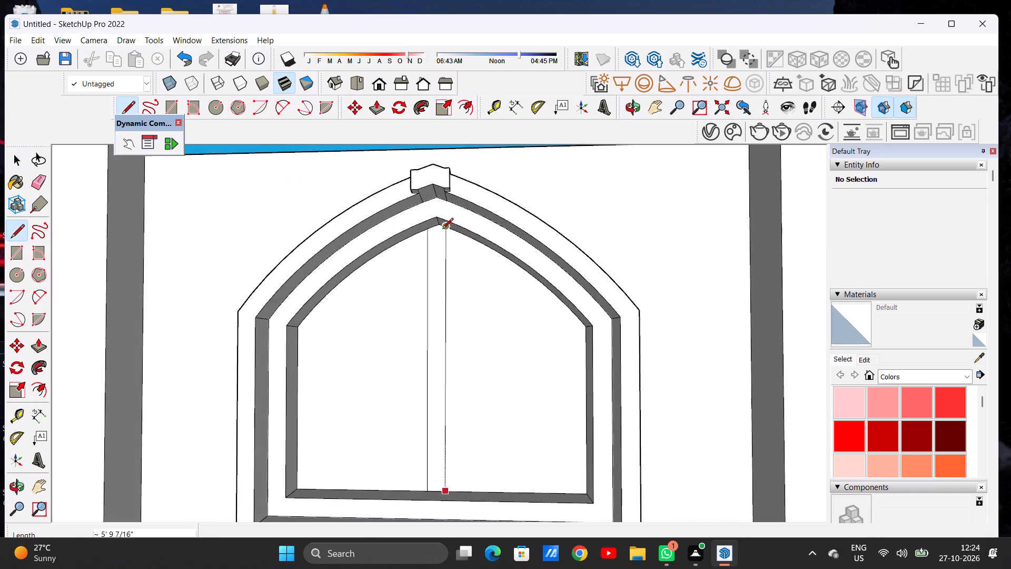
pyautogui.scroll(4, 442, 230)
pyautogui.scroll(-1, 442, 230)
pyautogui.scroll(8, 442, 230)
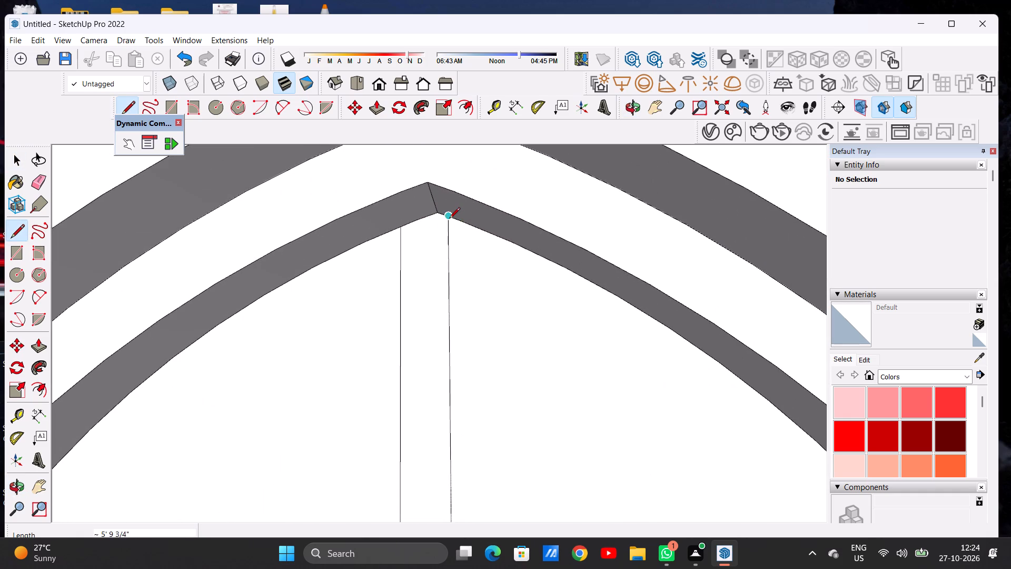
pyautogui.scroll(5, 453, 220)
pyautogui.click(453, 217)
pyautogui.scroll(-2, 454, 224)
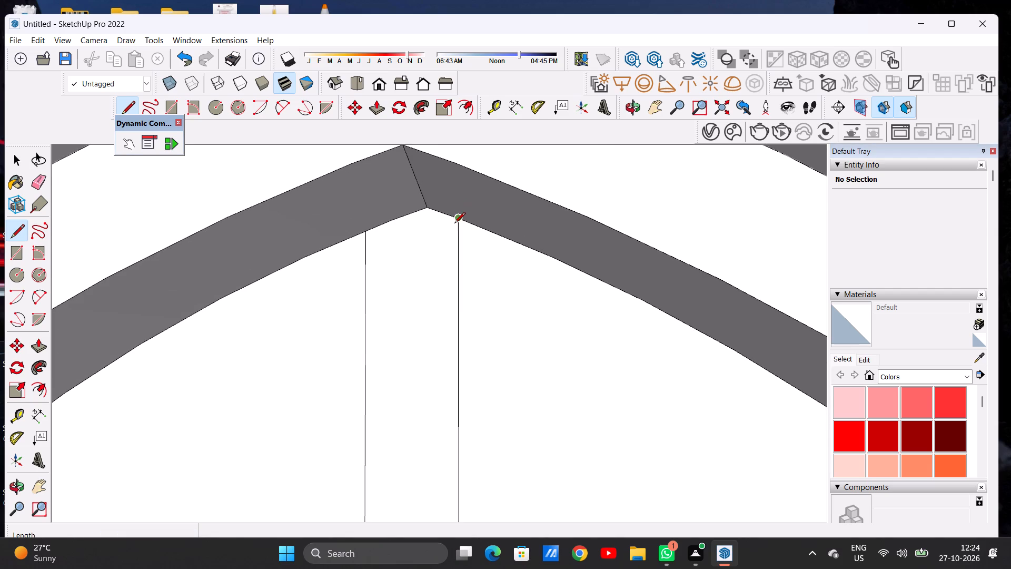
pyautogui.scroll(-20, 454, 224)
pyautogui.scroll(-1, 454, 224)
# Draw a horizontal line about 6' 4" long across the window face between the two corners where the arch begins.
pyautogui.moveTo(452, 268); pyautogui.dragTo(437, 322, button='middle')
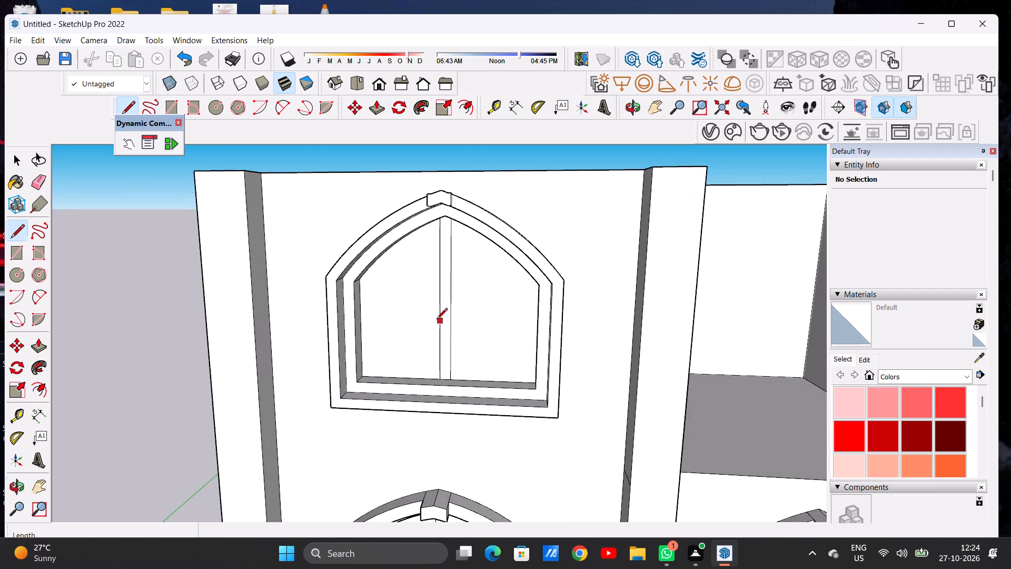
pyautogui.scroll(9, 453, 289)
pyautogui.click(217, 269)
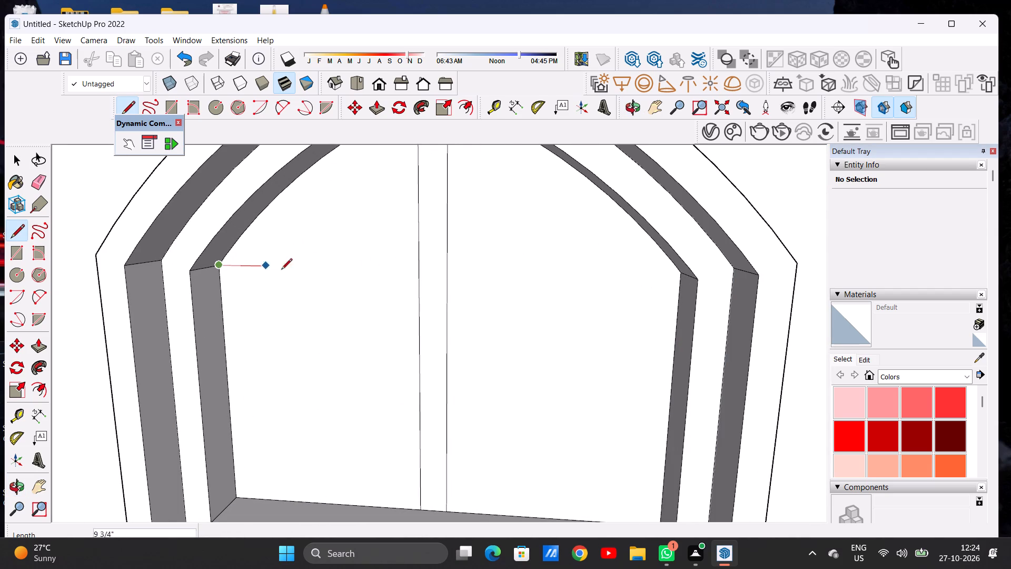
pyautogui.scroll(6, 621, 262)
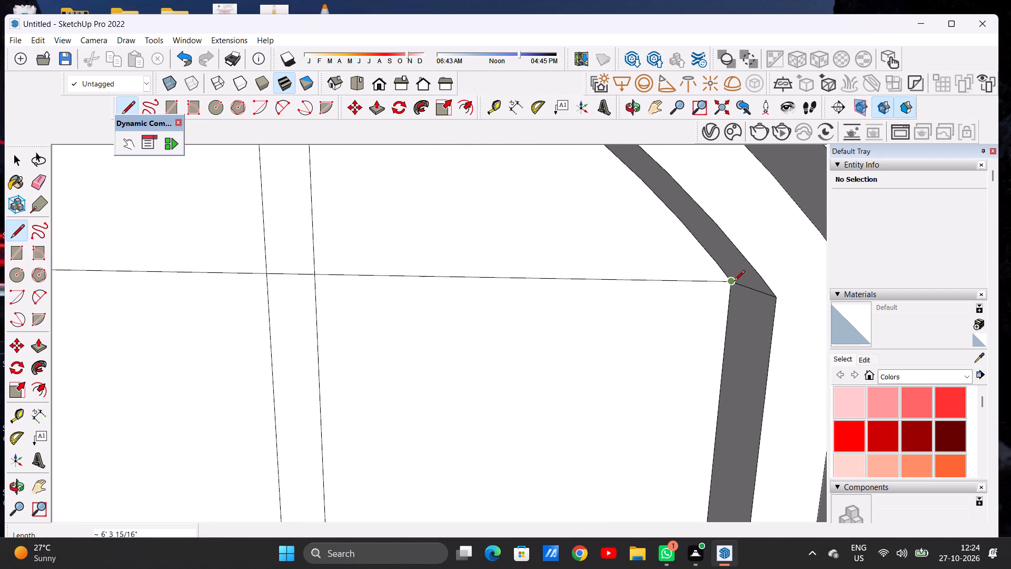
pyautogui.scroll(8, 734, 282)
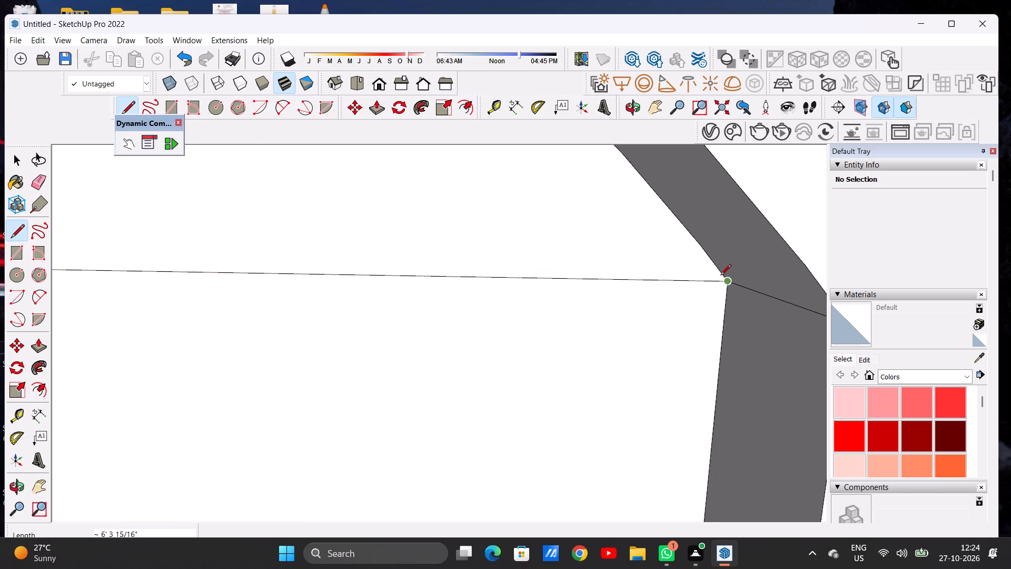
pyautogui.click(716, 275)
pyautogui.scroll(9, 718, 277)
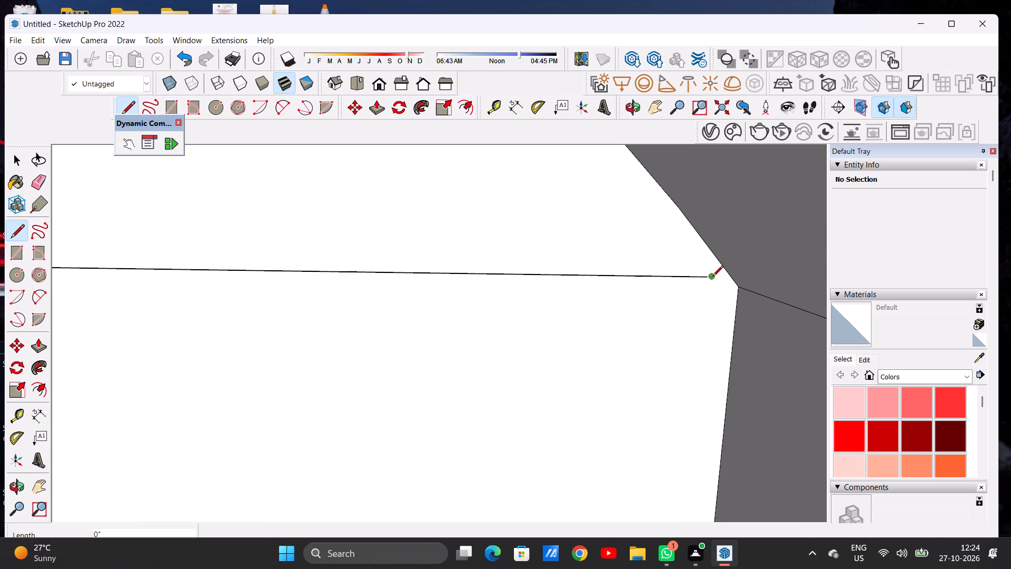
pyautogui.click(712, 278)
pyautogui.click(734, 278)
pyautogui.scroll(-20, 708, 263)
pyautogui.scroll(-3, 708, 263)
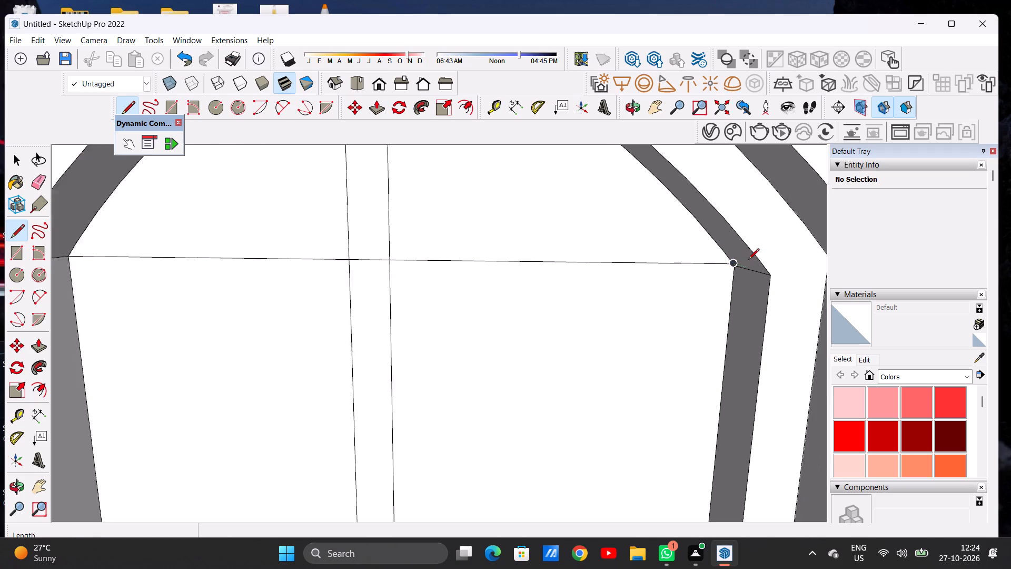
# Draw a second horizontal line about 6' 4" long across the window face, slightly below the first, to outline the crossbar.
pyautogui.scroll(-10, 748, 260)
pyautogui.scroll(-1, 591, 257)
pyautogui.scroll(-17, 495, 262)
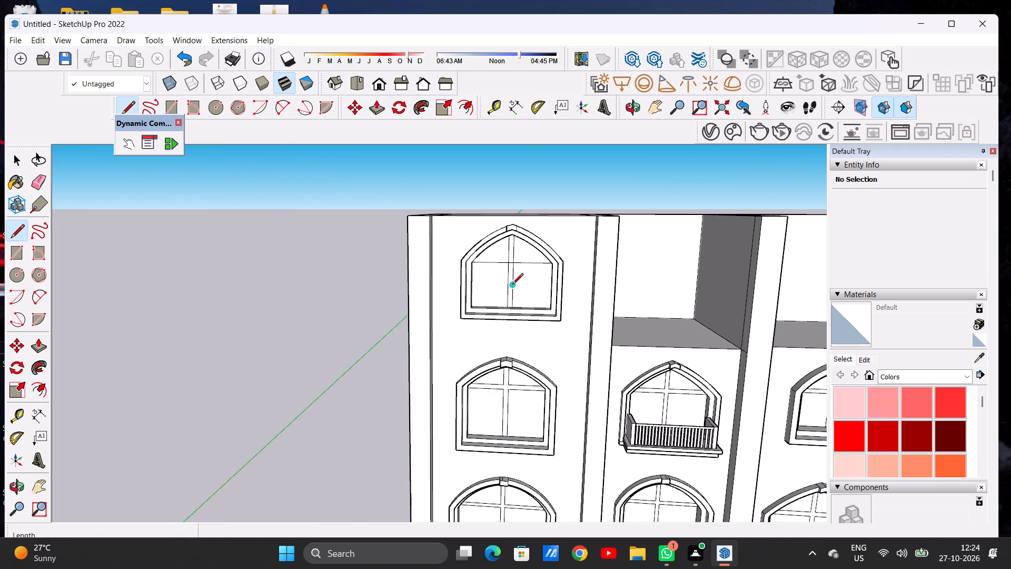
pyautogui.moveTo(508, 289); pyautogui.dragTo(506, 280, button='middle')
pyautogui.scroll(8, 514, 271)
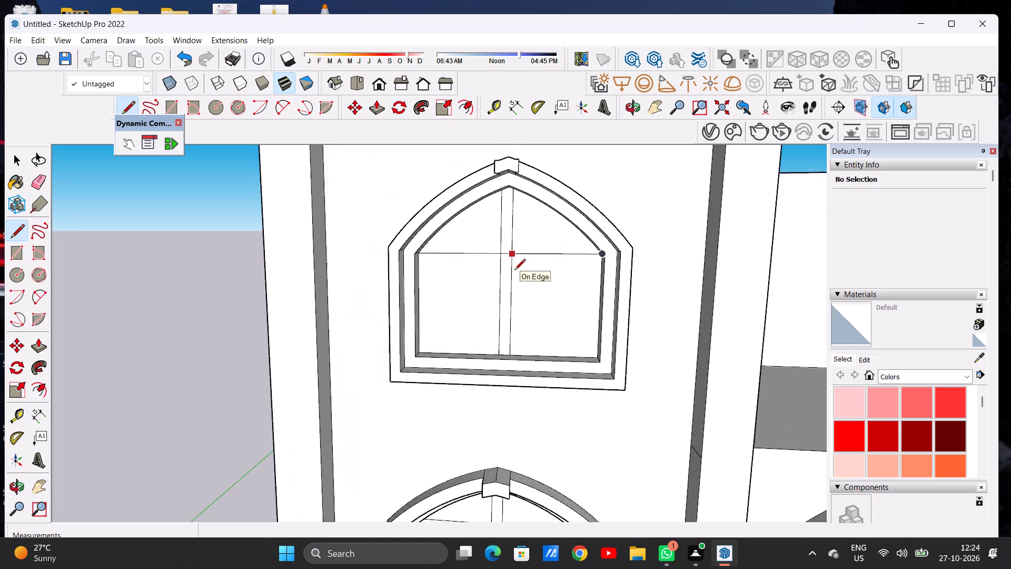
pyautogui.scroll(5, 514, 271)
pyautogui.scroll(4, 371, 230)
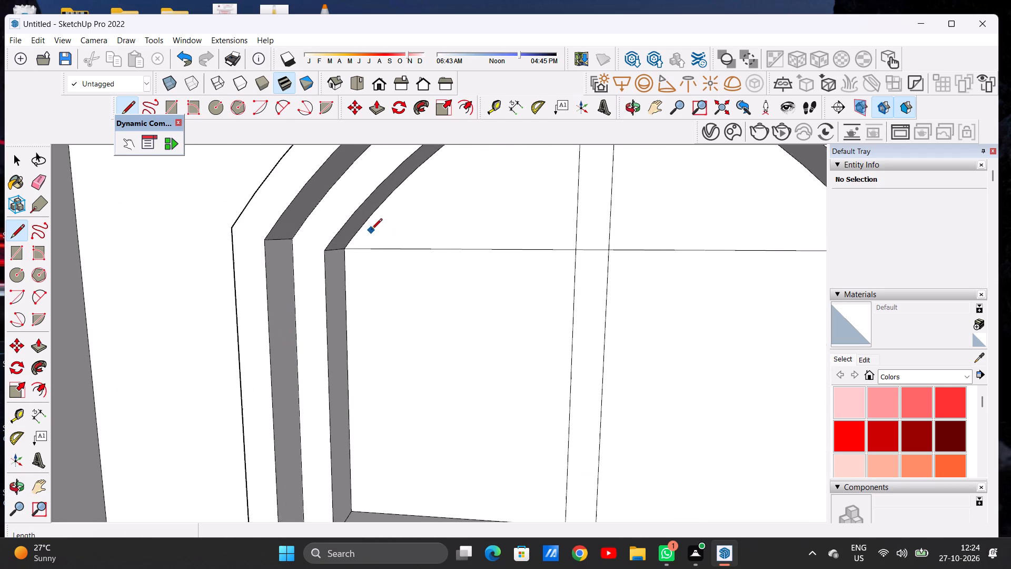
pyautogui.scroll(2, 371, 230)
pyautogui.click(341, 286)
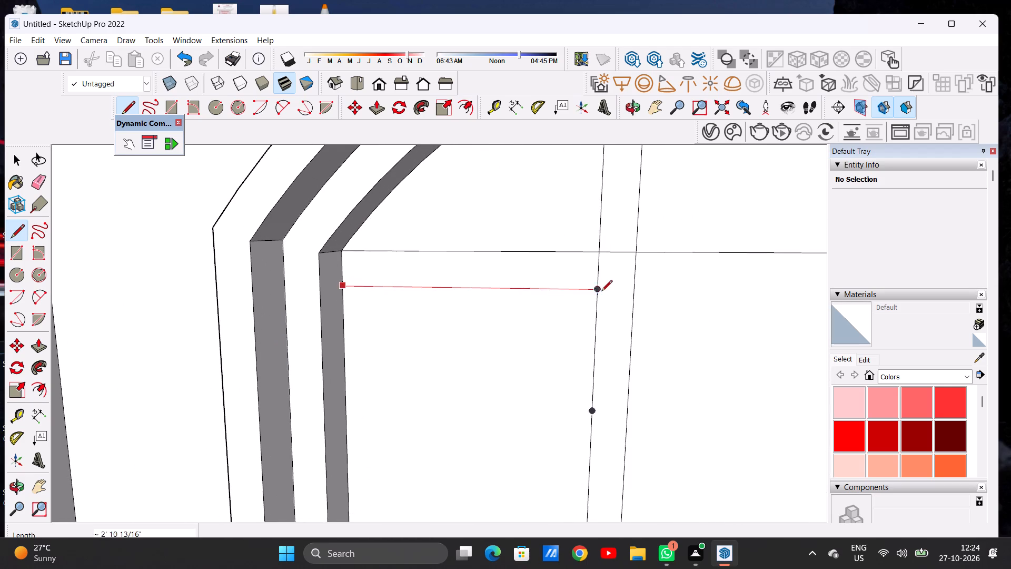
pyautogui.scroll(-14, 590, 287)
pyautogui.scroll(7, 685, 290)
pyautogui.scroll(6, 622, 287)
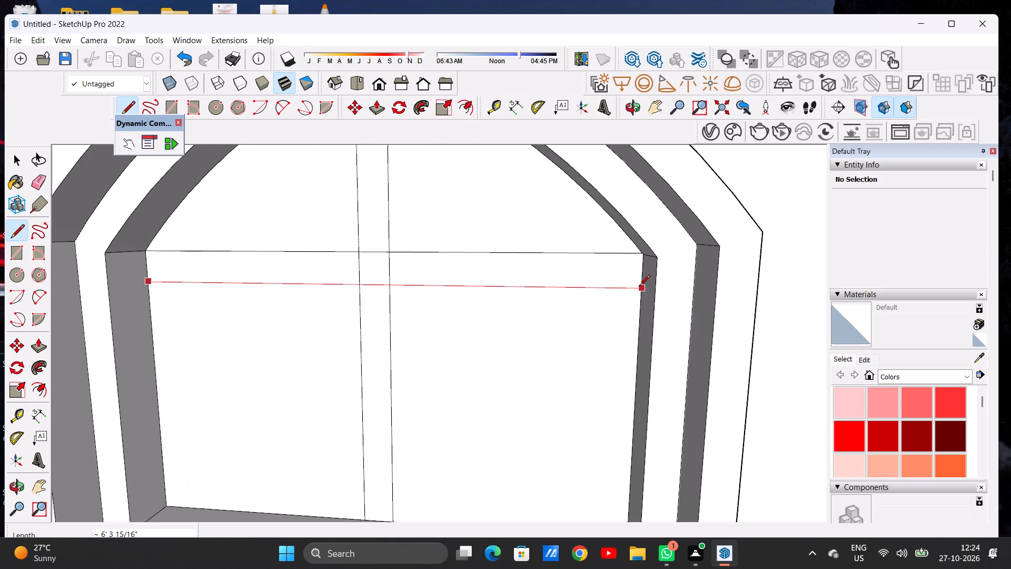
pyautogui.click(639, 287)
pyautogui.press('space')
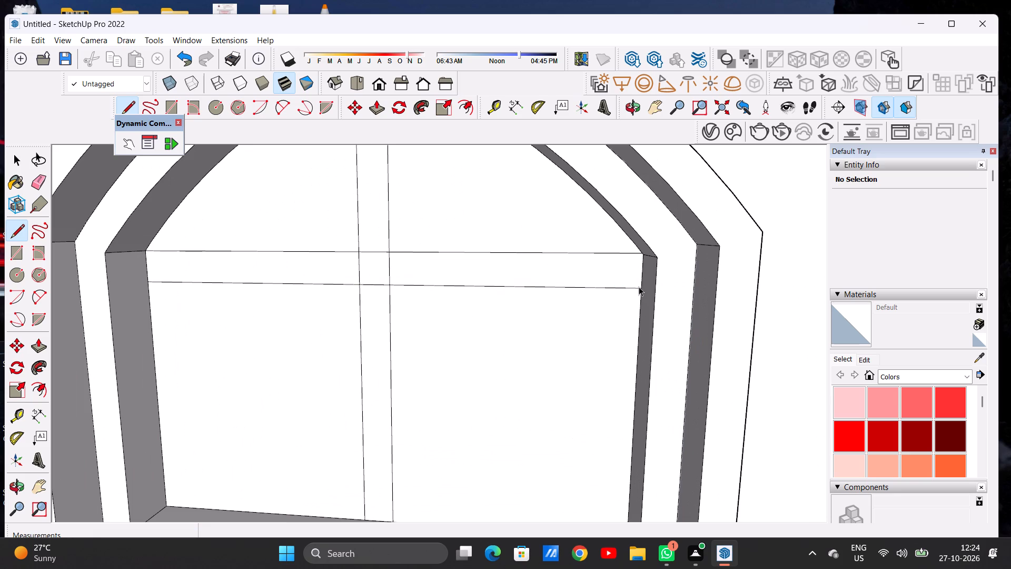
# Erase the four short line segments where the vertical and horizontal bars cross, merging them into one cross-shaped face.
pyautogui.scroll(-20, 501, 265)
pyautogui.middleClick(517, 291)
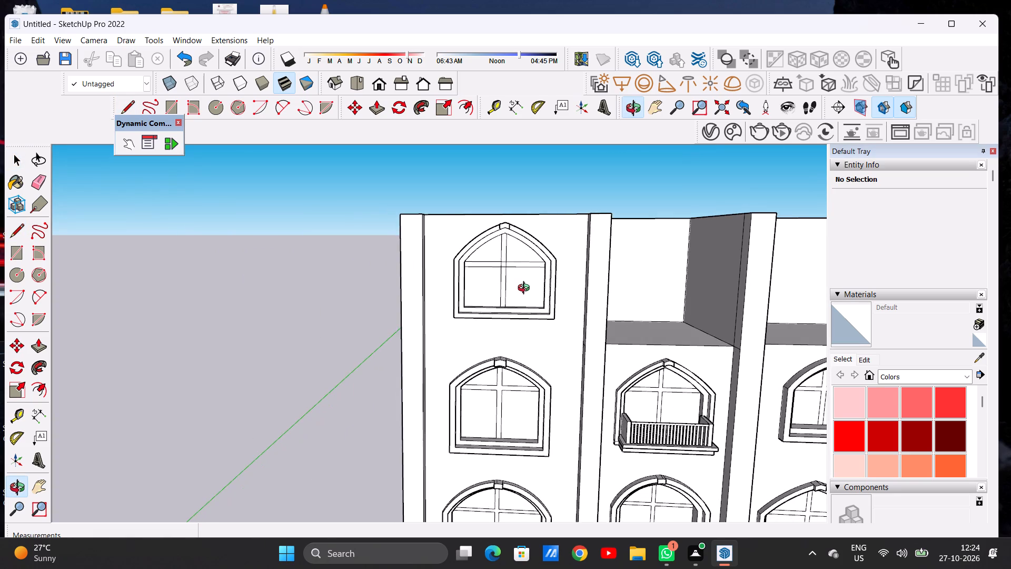
pyautogui.scroll(8, 516, 274)
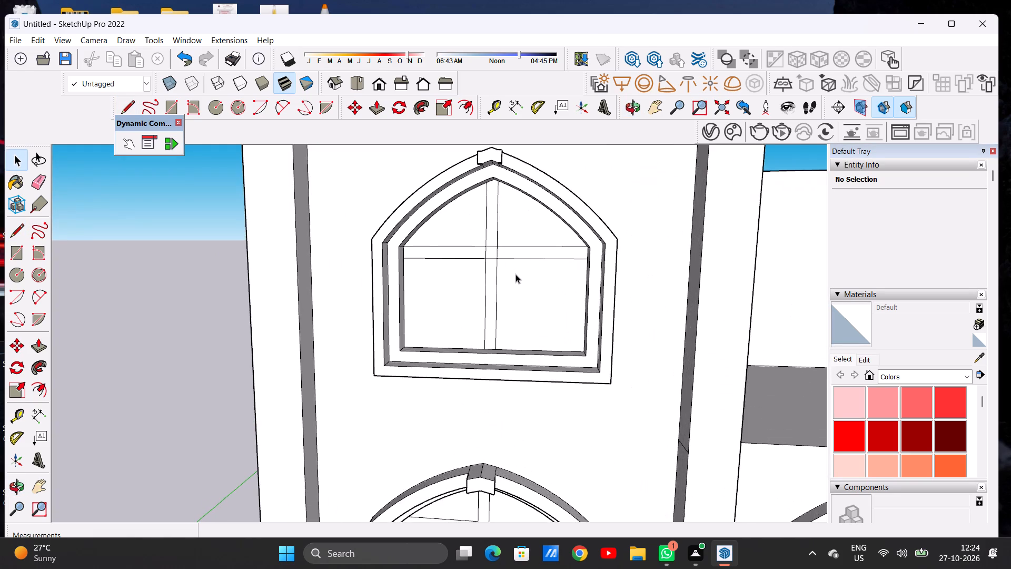
pyautogui.scroll(7, 524, 259)
pyautogui.write('RE')
pyautogui.scroll(5, 464, 253)
pyautogui.click(430, 245)
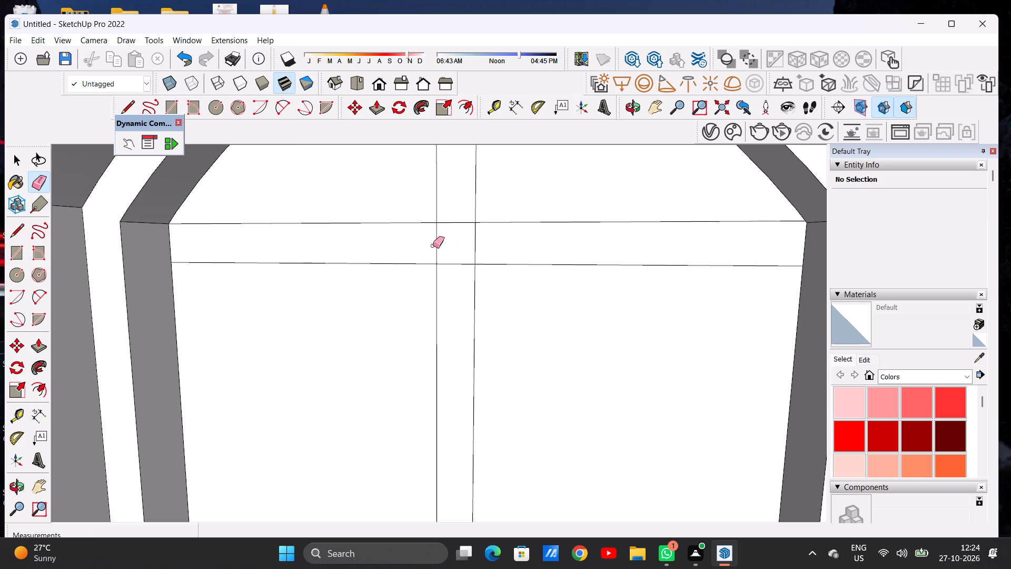
pyautogui.moveTo(483, 234); pyautogui.dragTo(437, 244)
pyautogui.moveTo(455, 213); pyautogui.dragTo(452, 247)
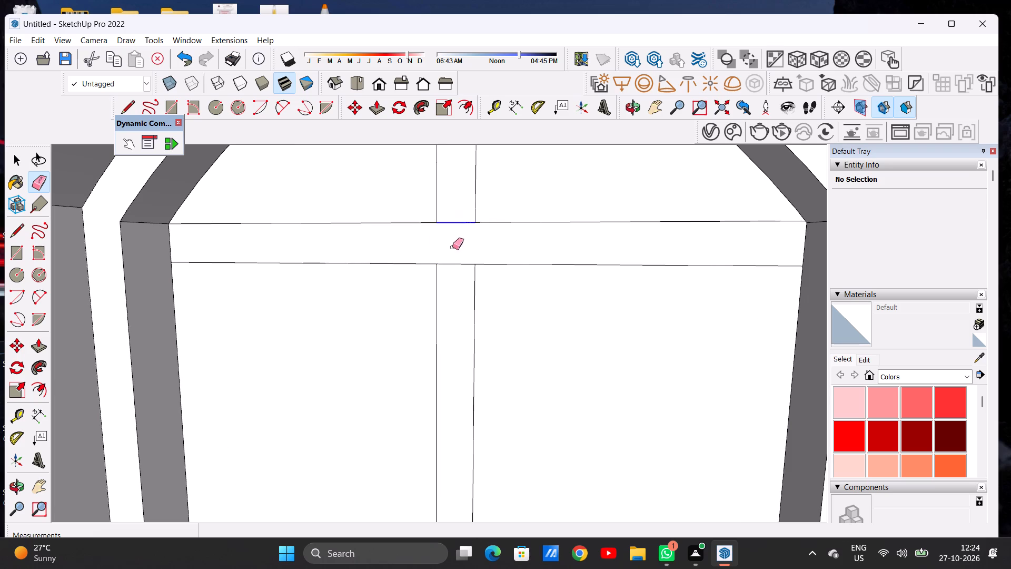
pyautogui.moveTo(452, 247); pyautogui.dragTo(450, 276)
pyautogui.press('space')
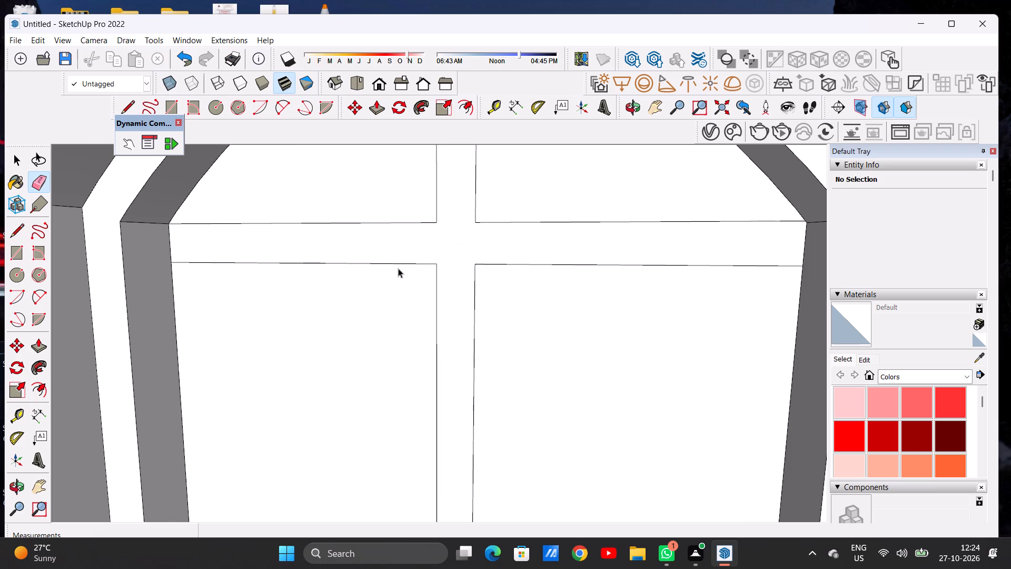
# Review the whole facade, then inspect the open middle and right bays of the top storey from a raised viewpoint.
pyautogui.scroll(-3, 408, 258)
pyautogui.scroll(1, 410, 257)
pyautogui.scroll(-9, 412, 257)
pyautogui.scroll(1, 432, 246)
pyautogui.scroll(-20, 432, 246)
pyautogui.scroll(-1, 432, 246)
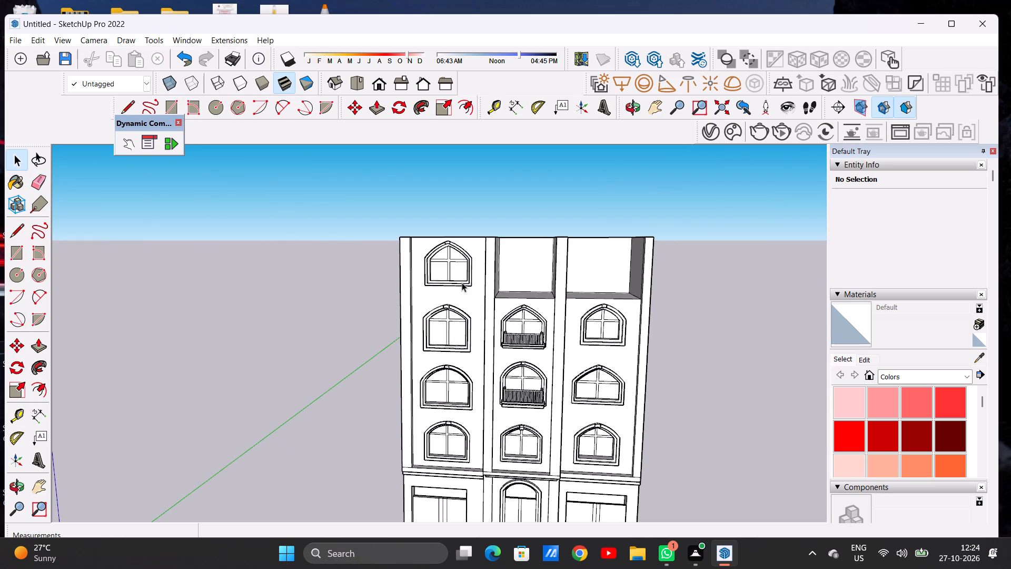
pyautogui.scroll(-6, 459, 286)
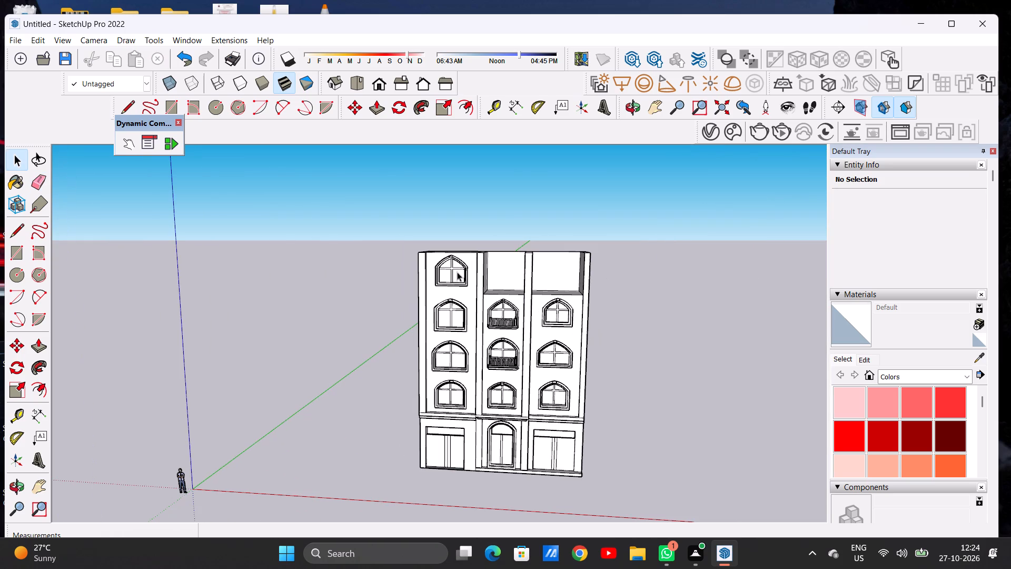
pyautogui.scroll(8, 485, 269)
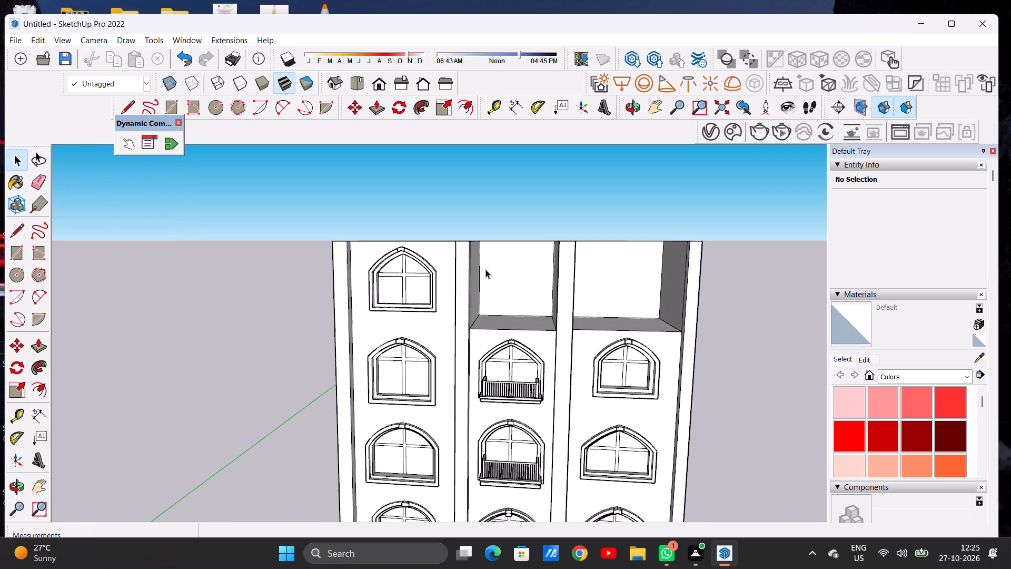
pyautogui.scroll(2, 485, 269)
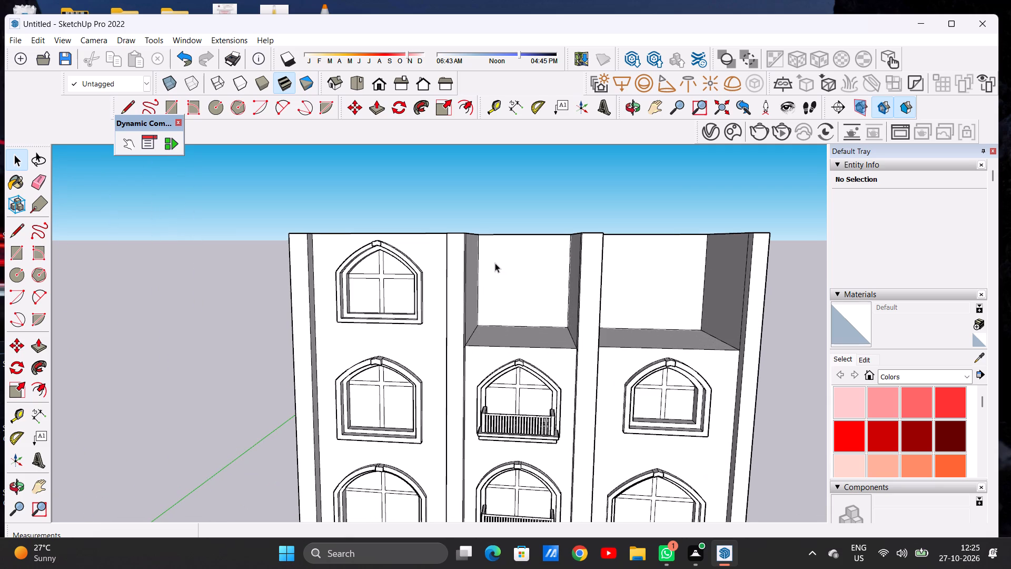
pyautogui.scroll(-8, 498, 260)
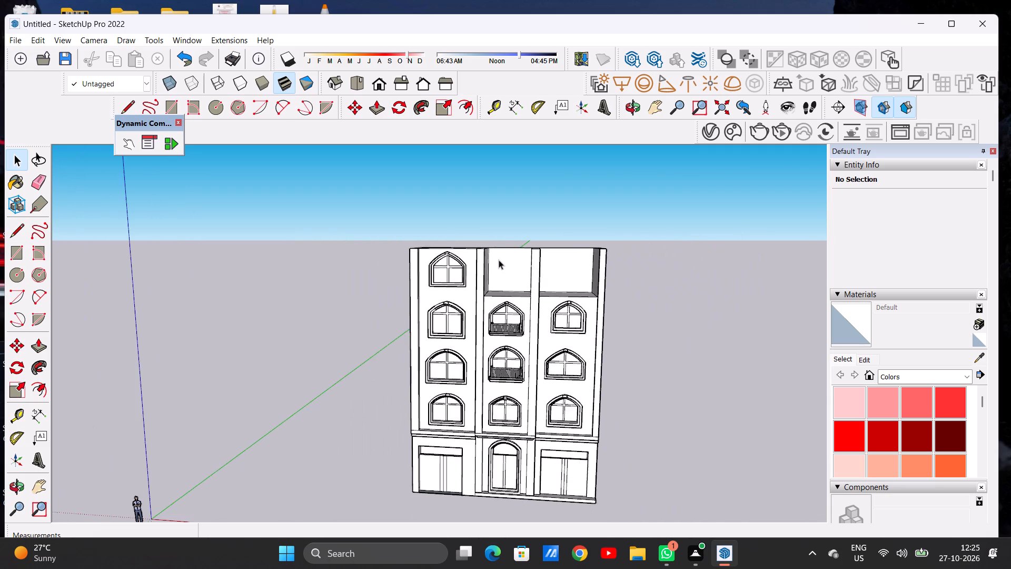
pyautogui.moveTo(497, 271); pyautogui.dragTo(501, 346, button='middle')
pyautogui.scroll(8, 537, 287)
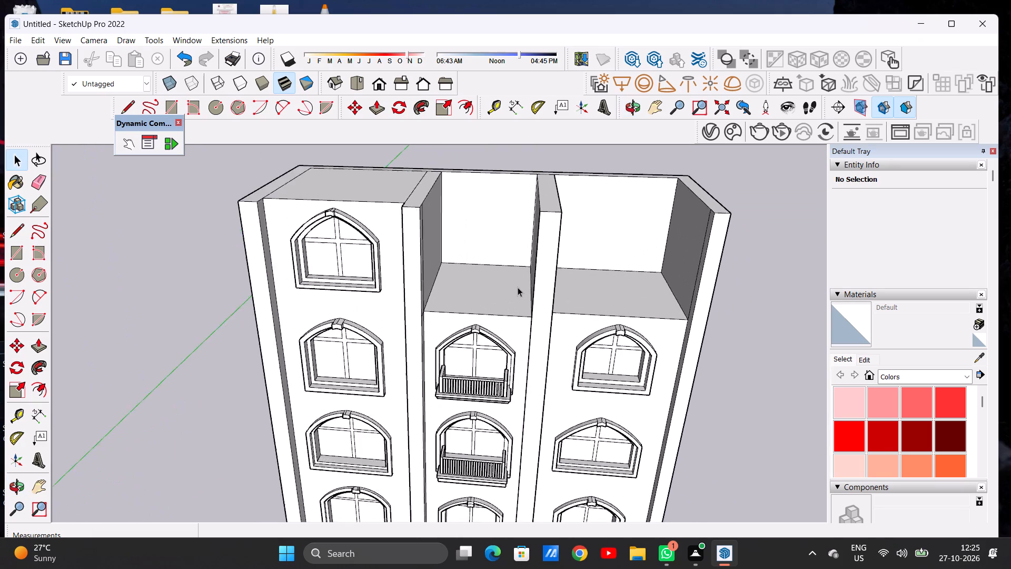
pyautogui.scroll(2, 518, 287)
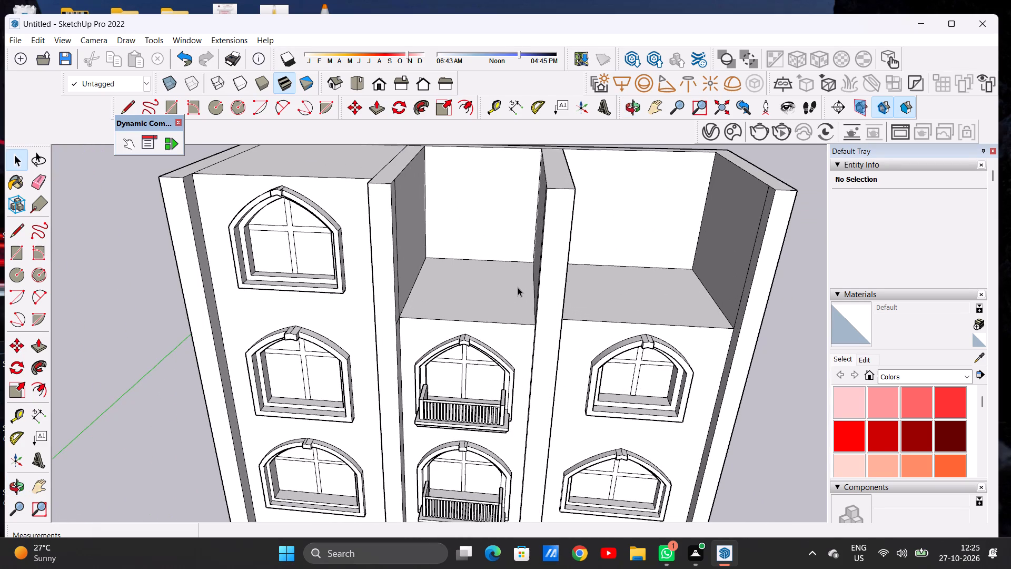